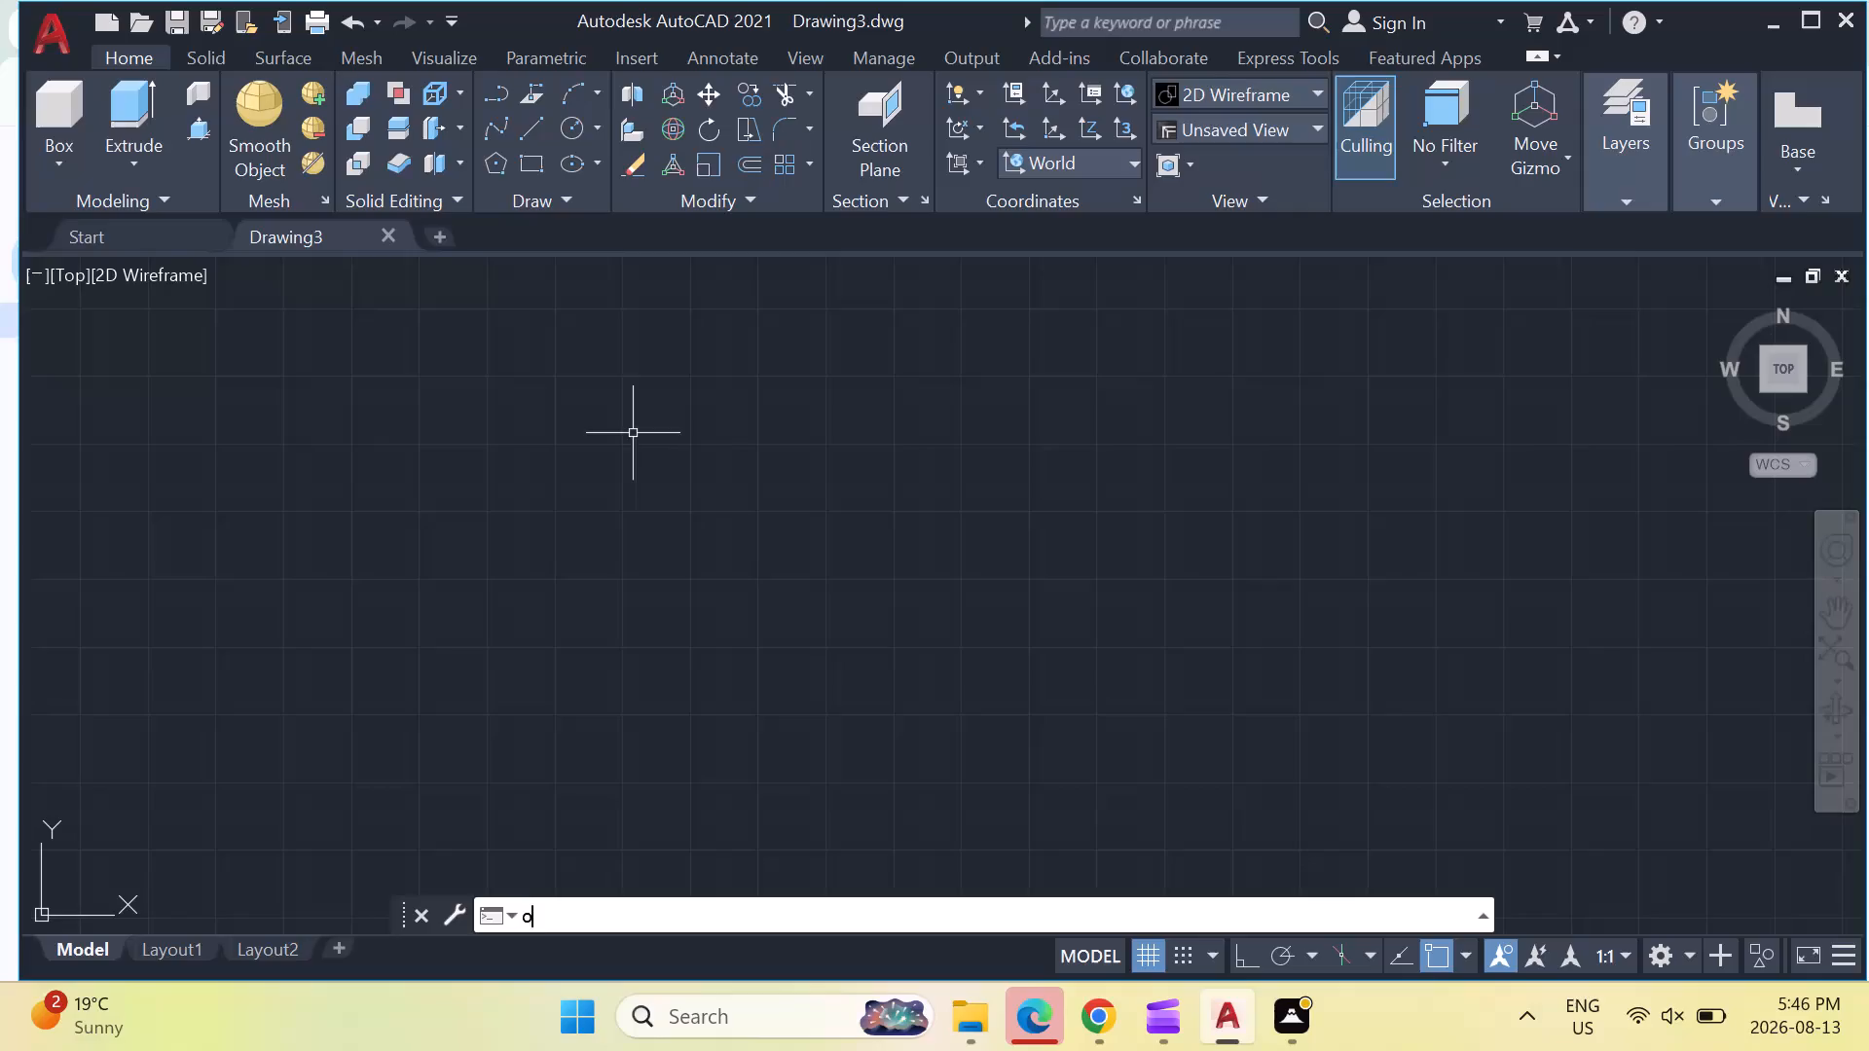
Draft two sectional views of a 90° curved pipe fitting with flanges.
Open the Options dialog and apply the Open and Save settings with Maintain a log file enabled.
key(Return)
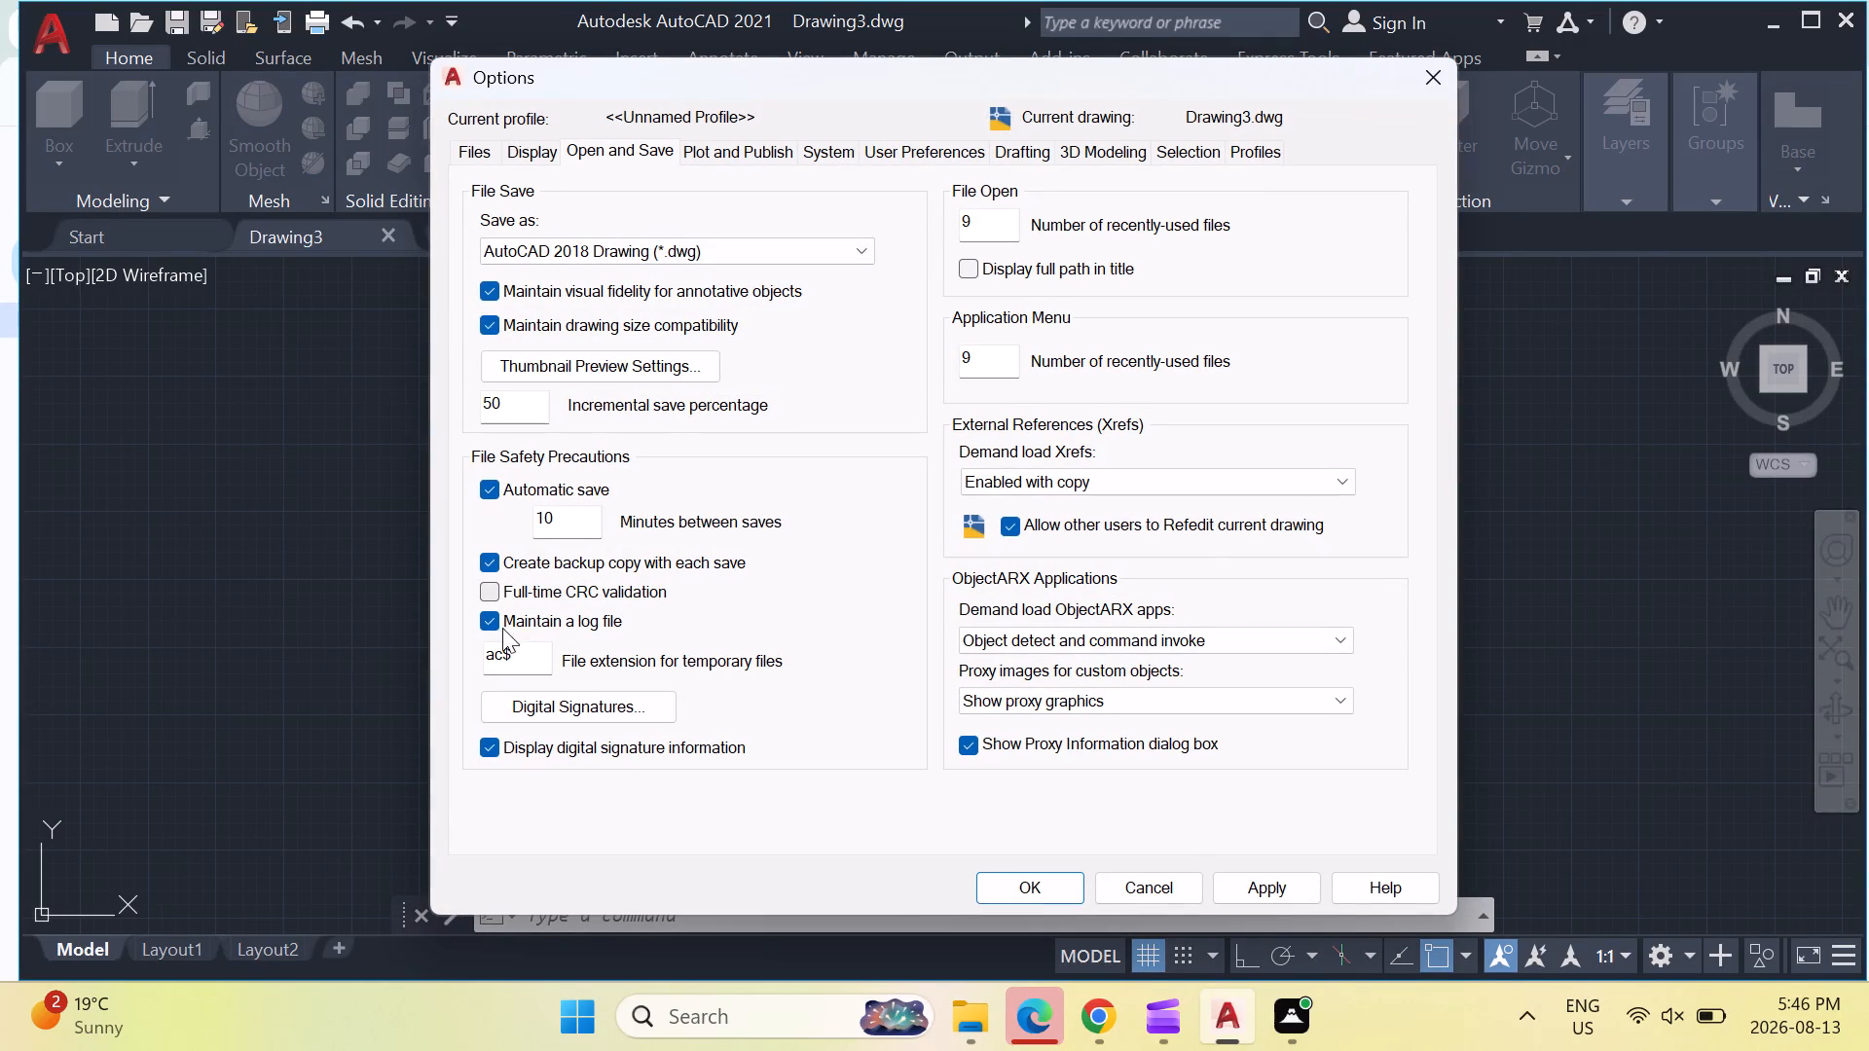
click(1242, 883)
click(1040, 876)
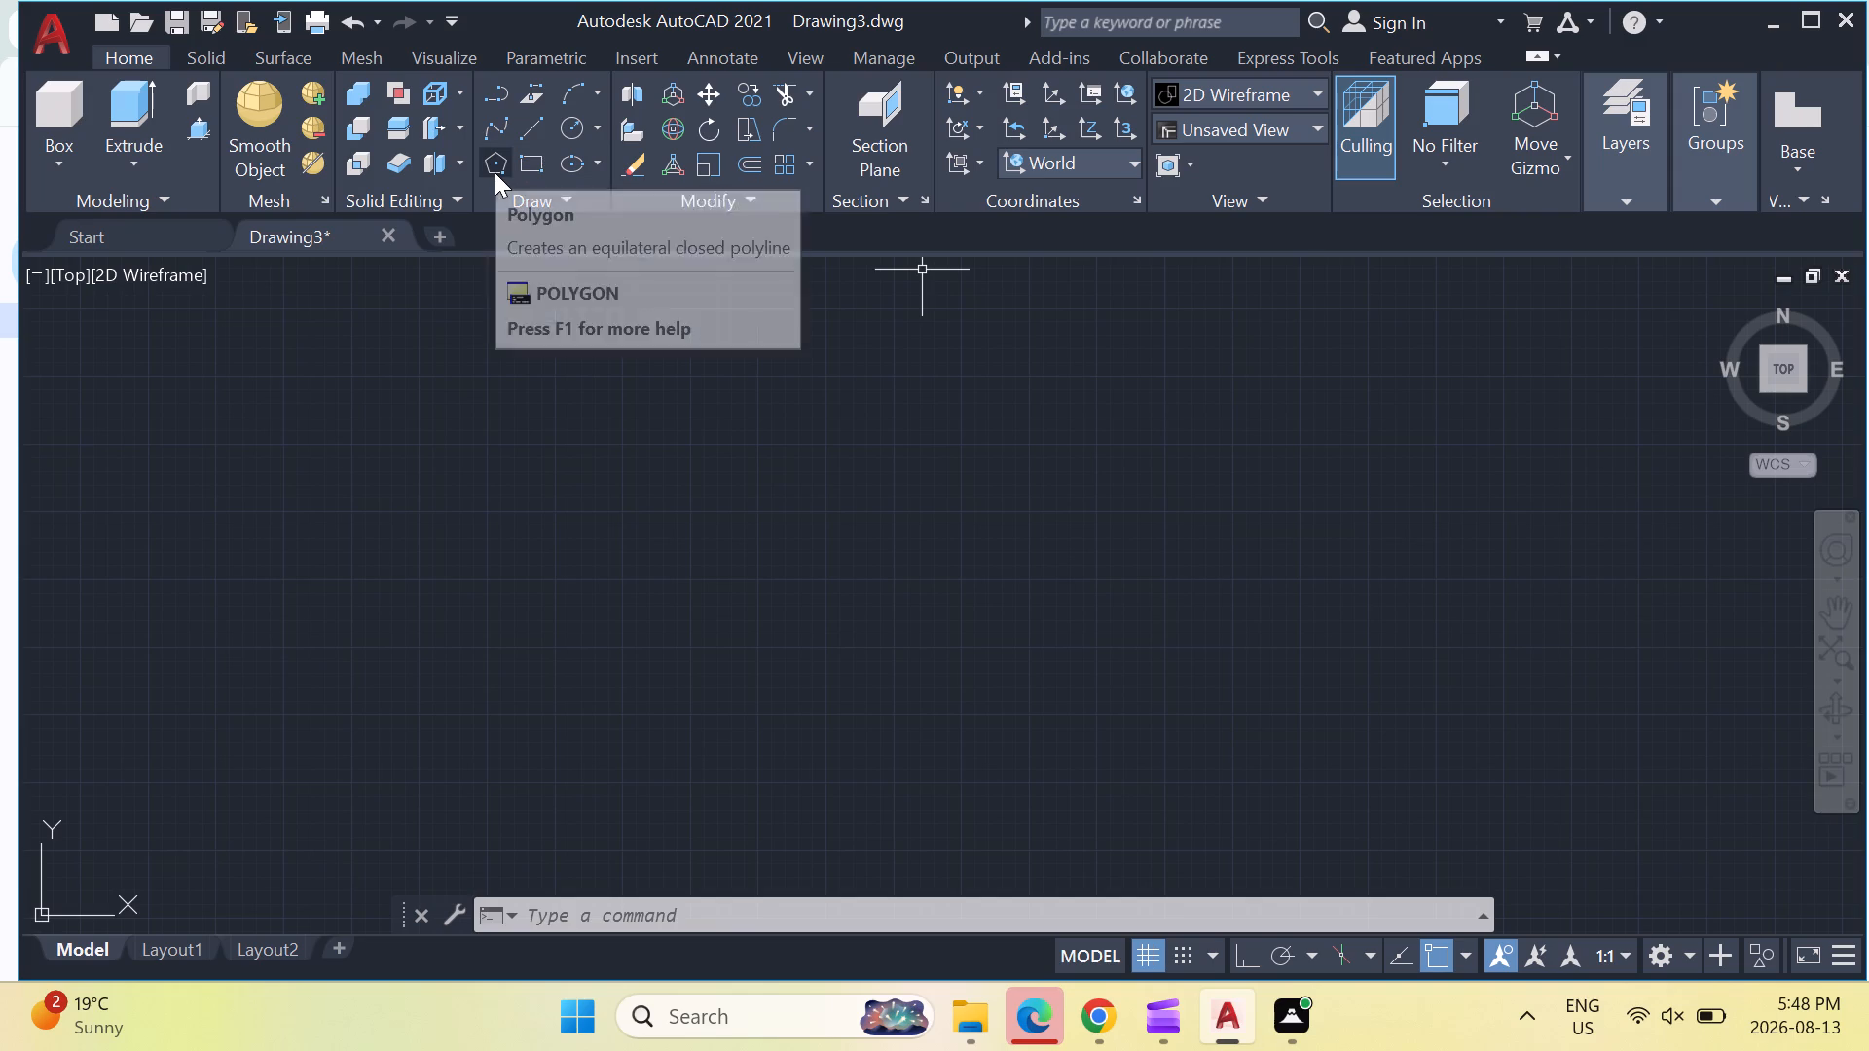
Switch the workspace to Drafting & Annotation.
click(126, 56)
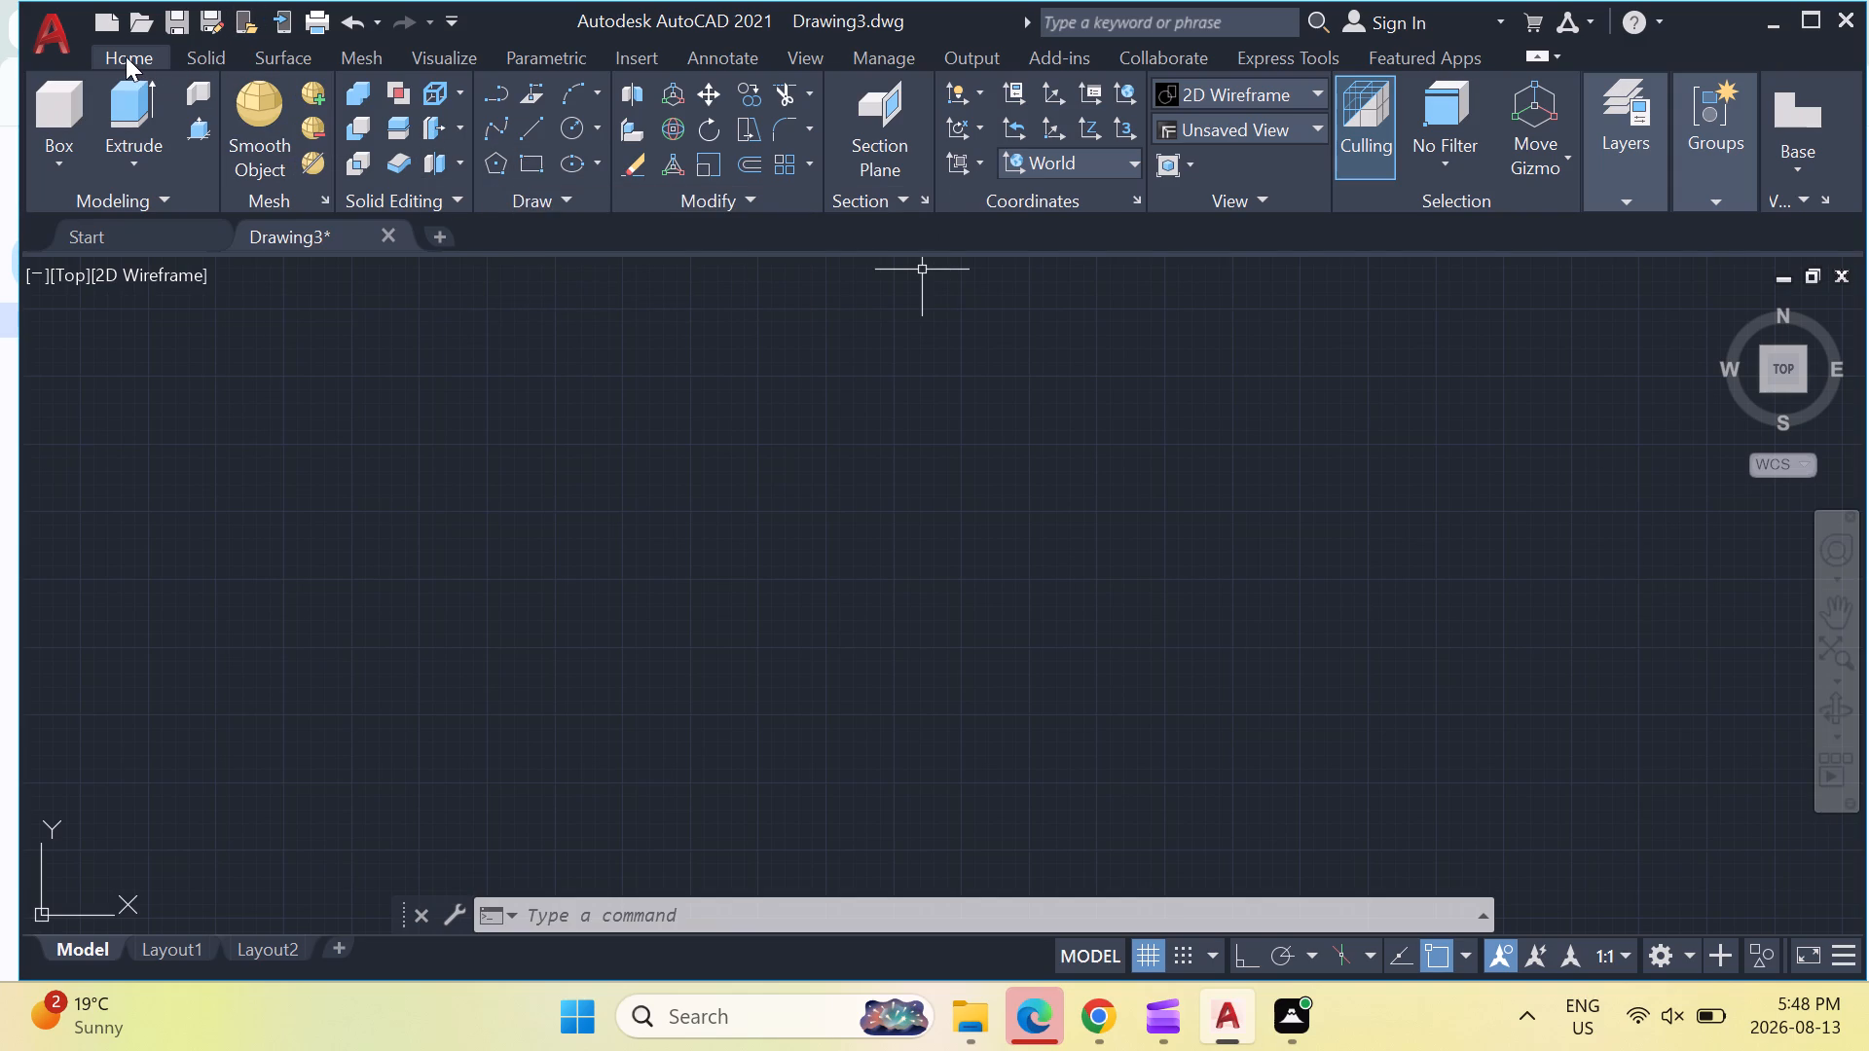
click(1697, 966)
click(1718, 731)
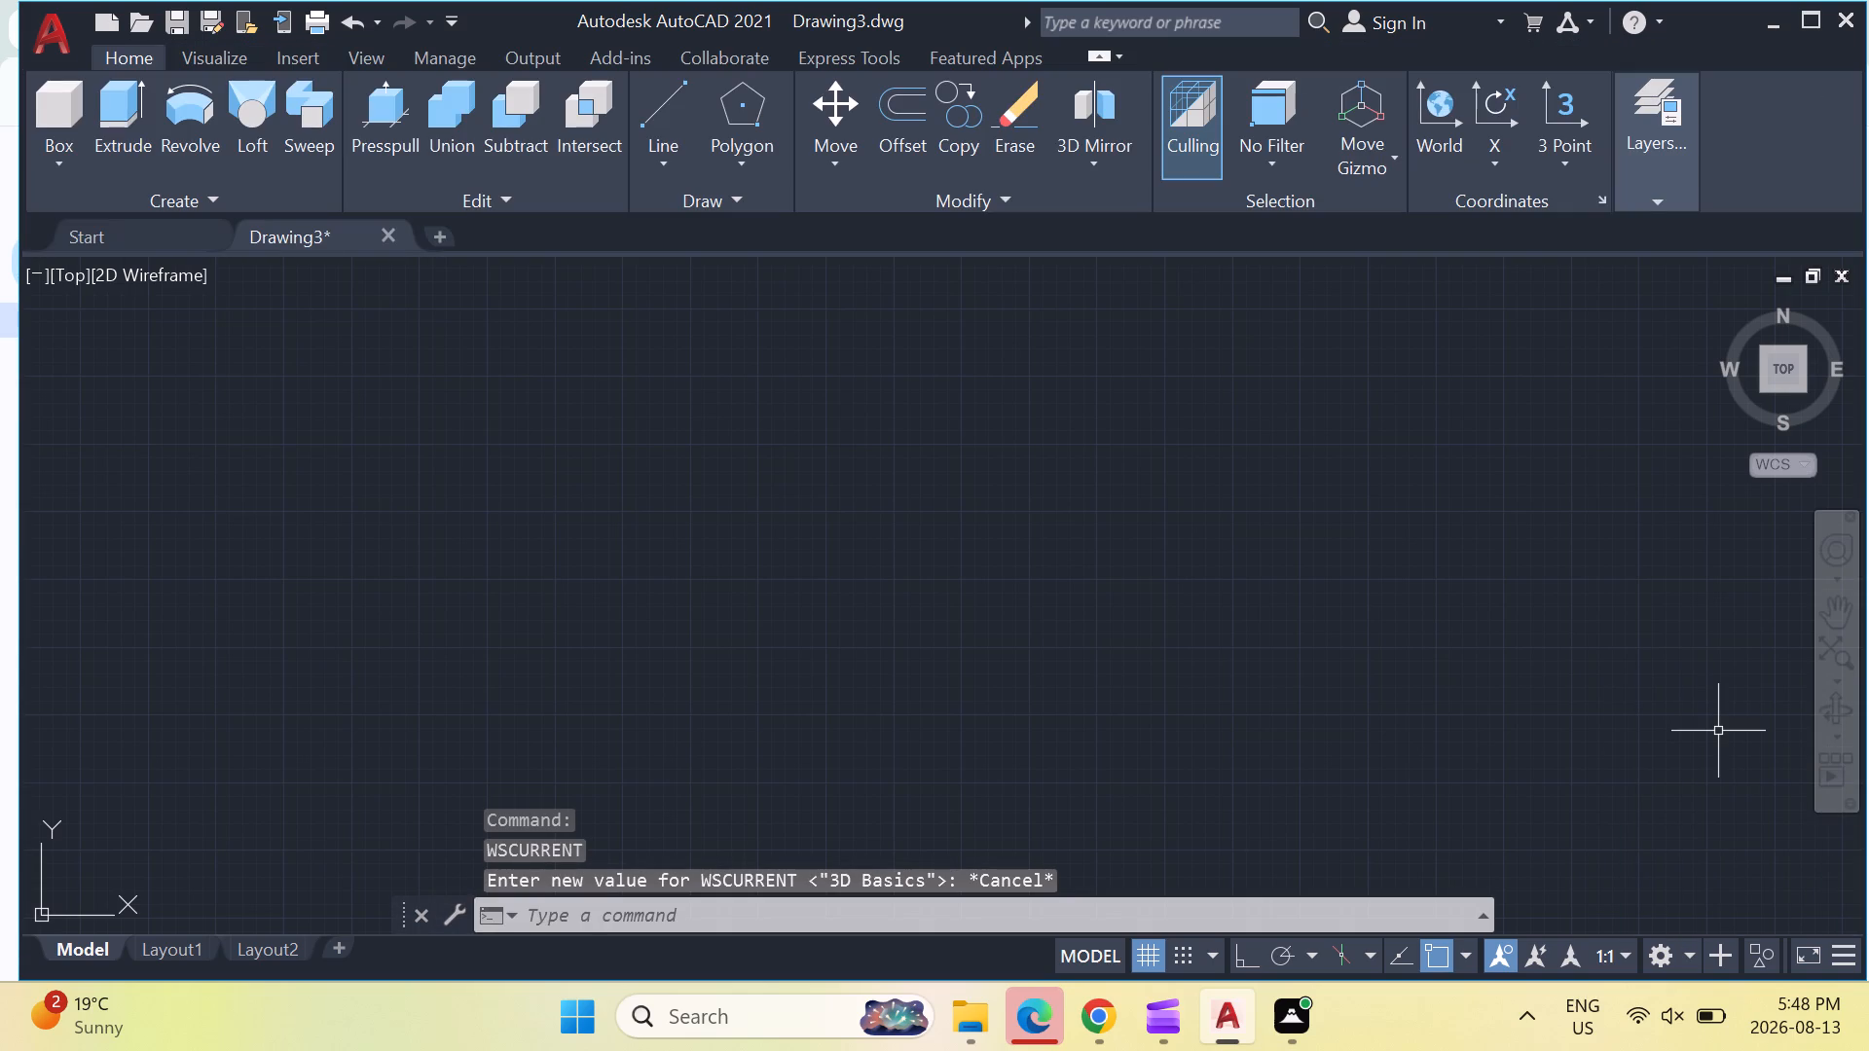
click(1684, 952)
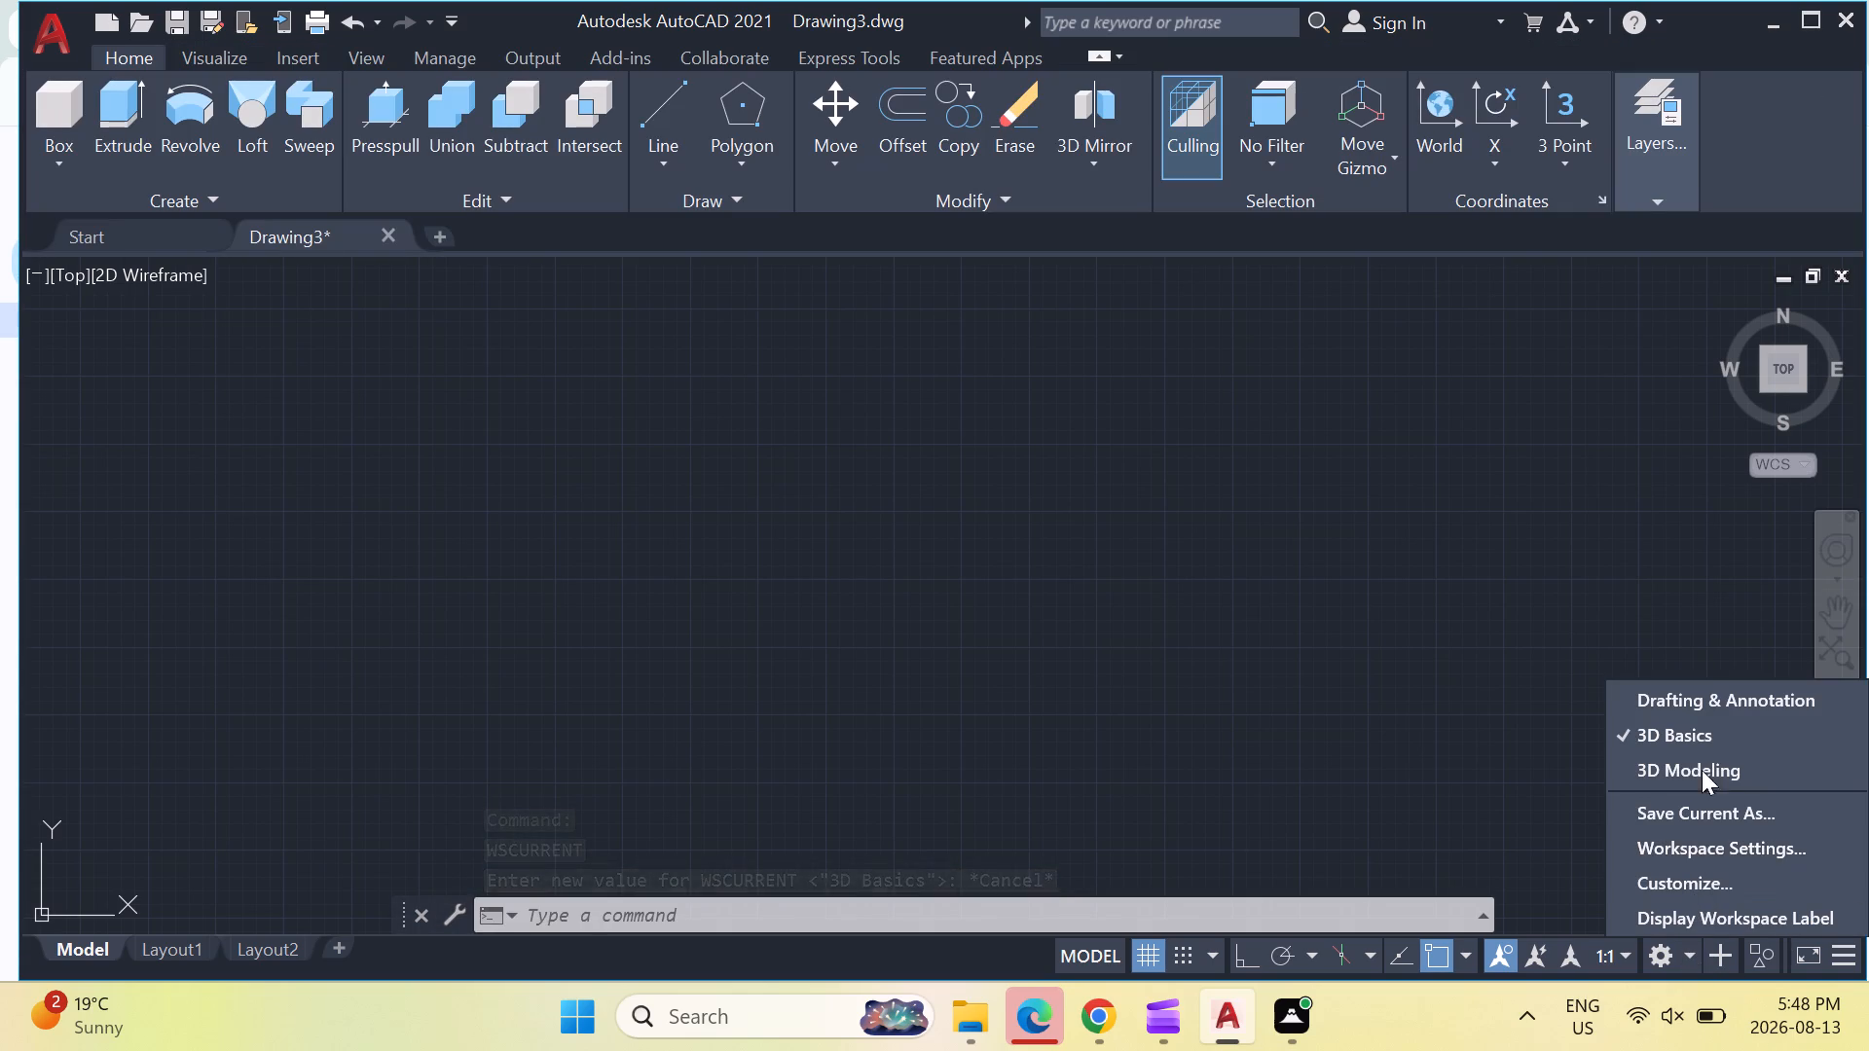
click(1722, 706)
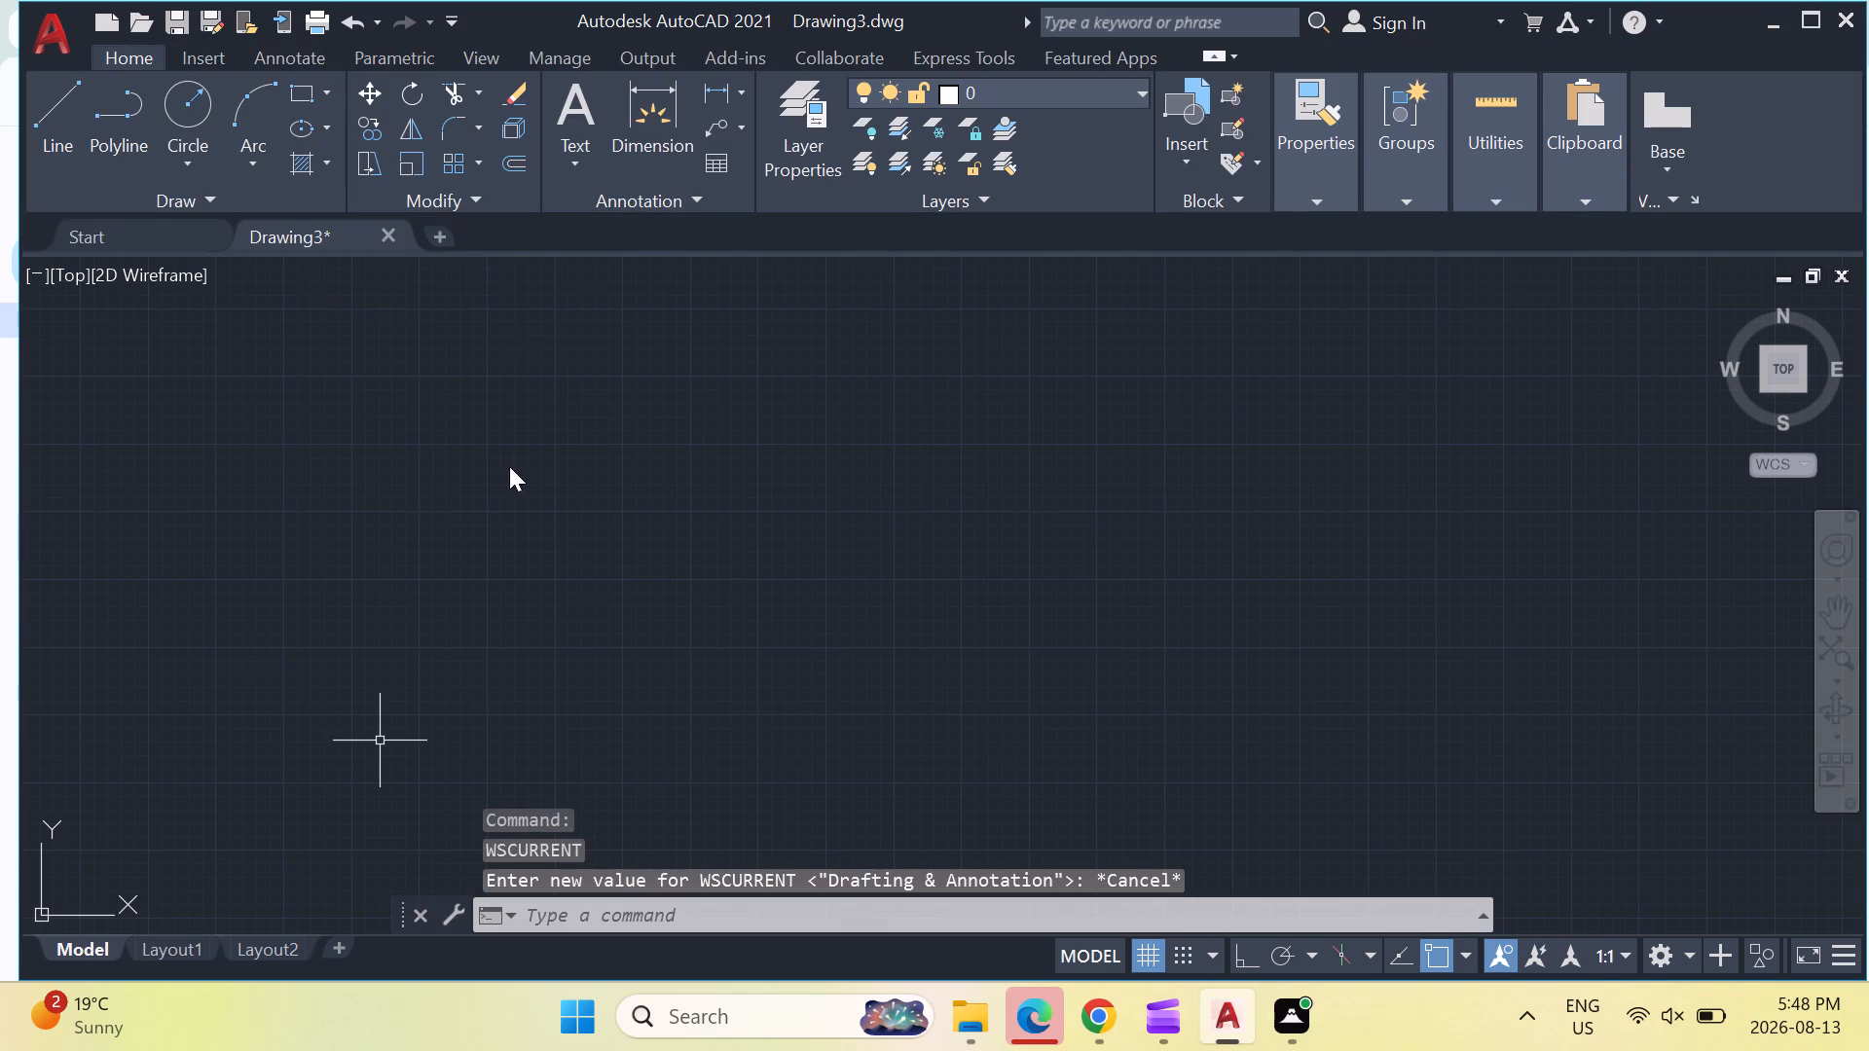
Turn on Ortho mode while starting a trial line, and discard that line.
click(55, 107)
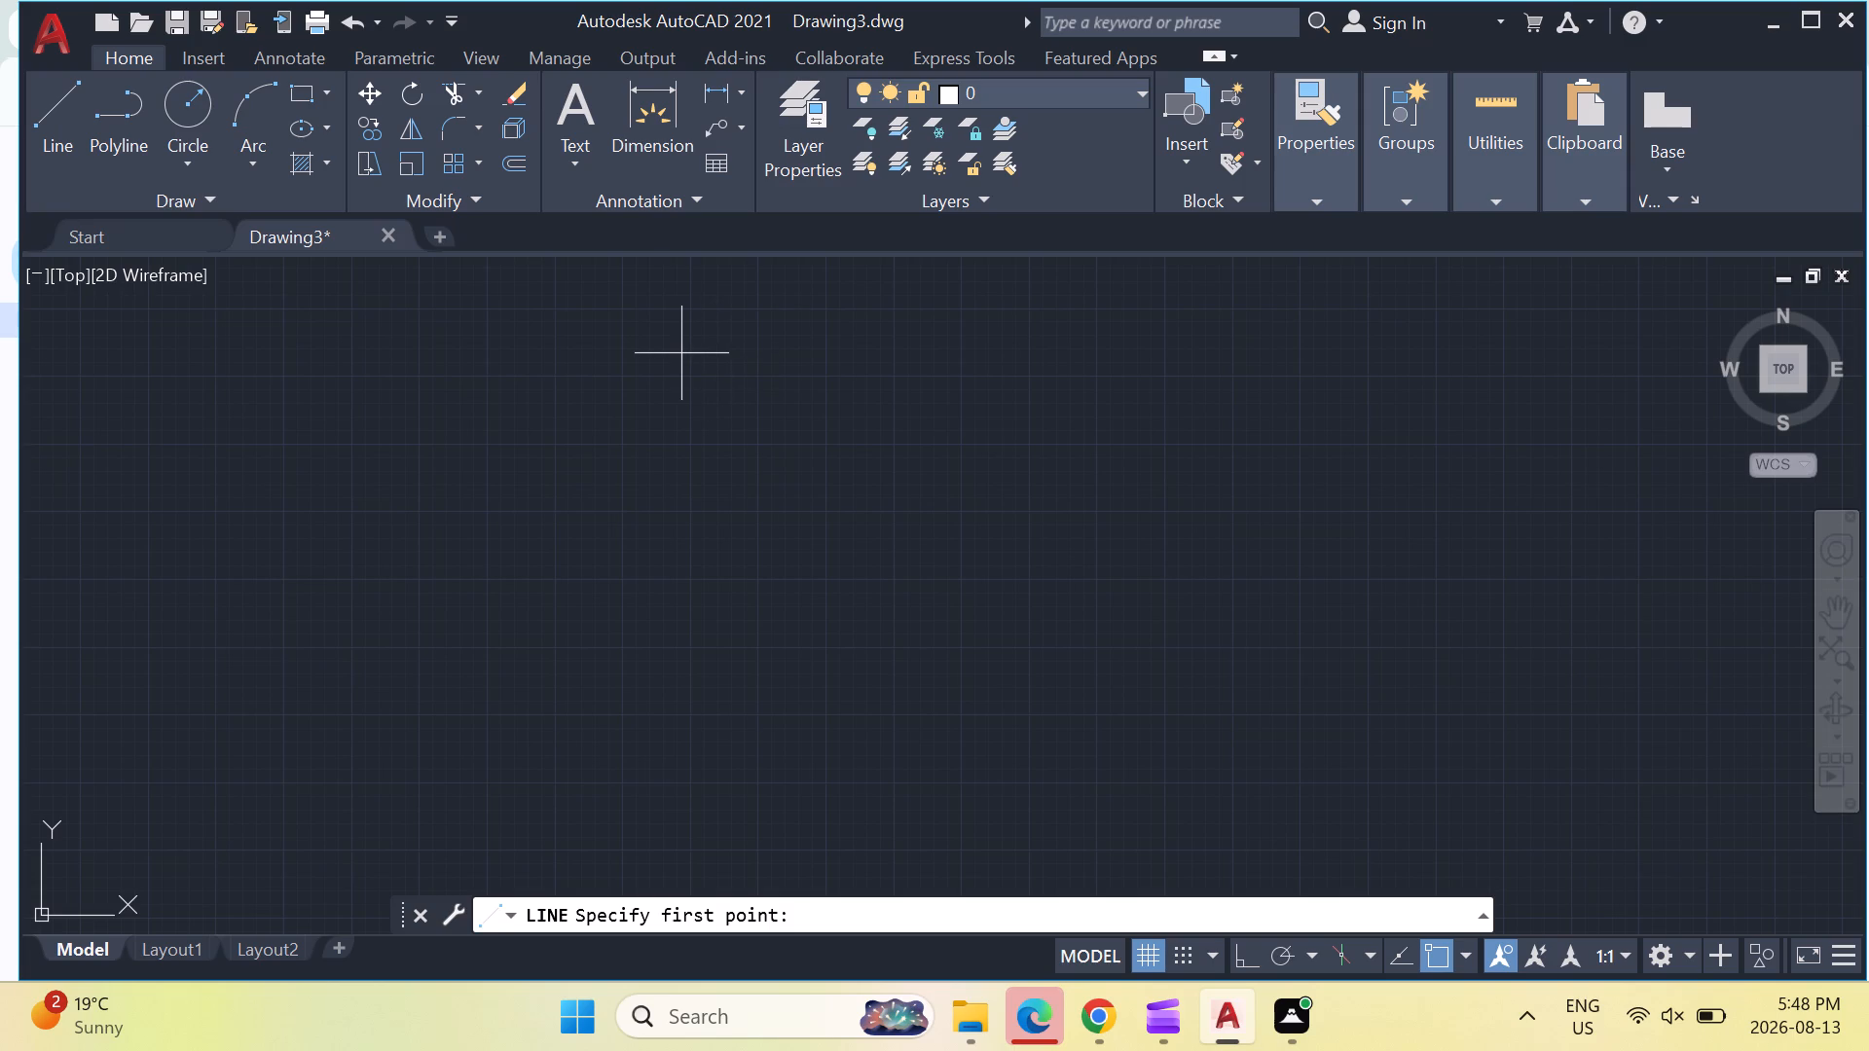
click(681, 353)
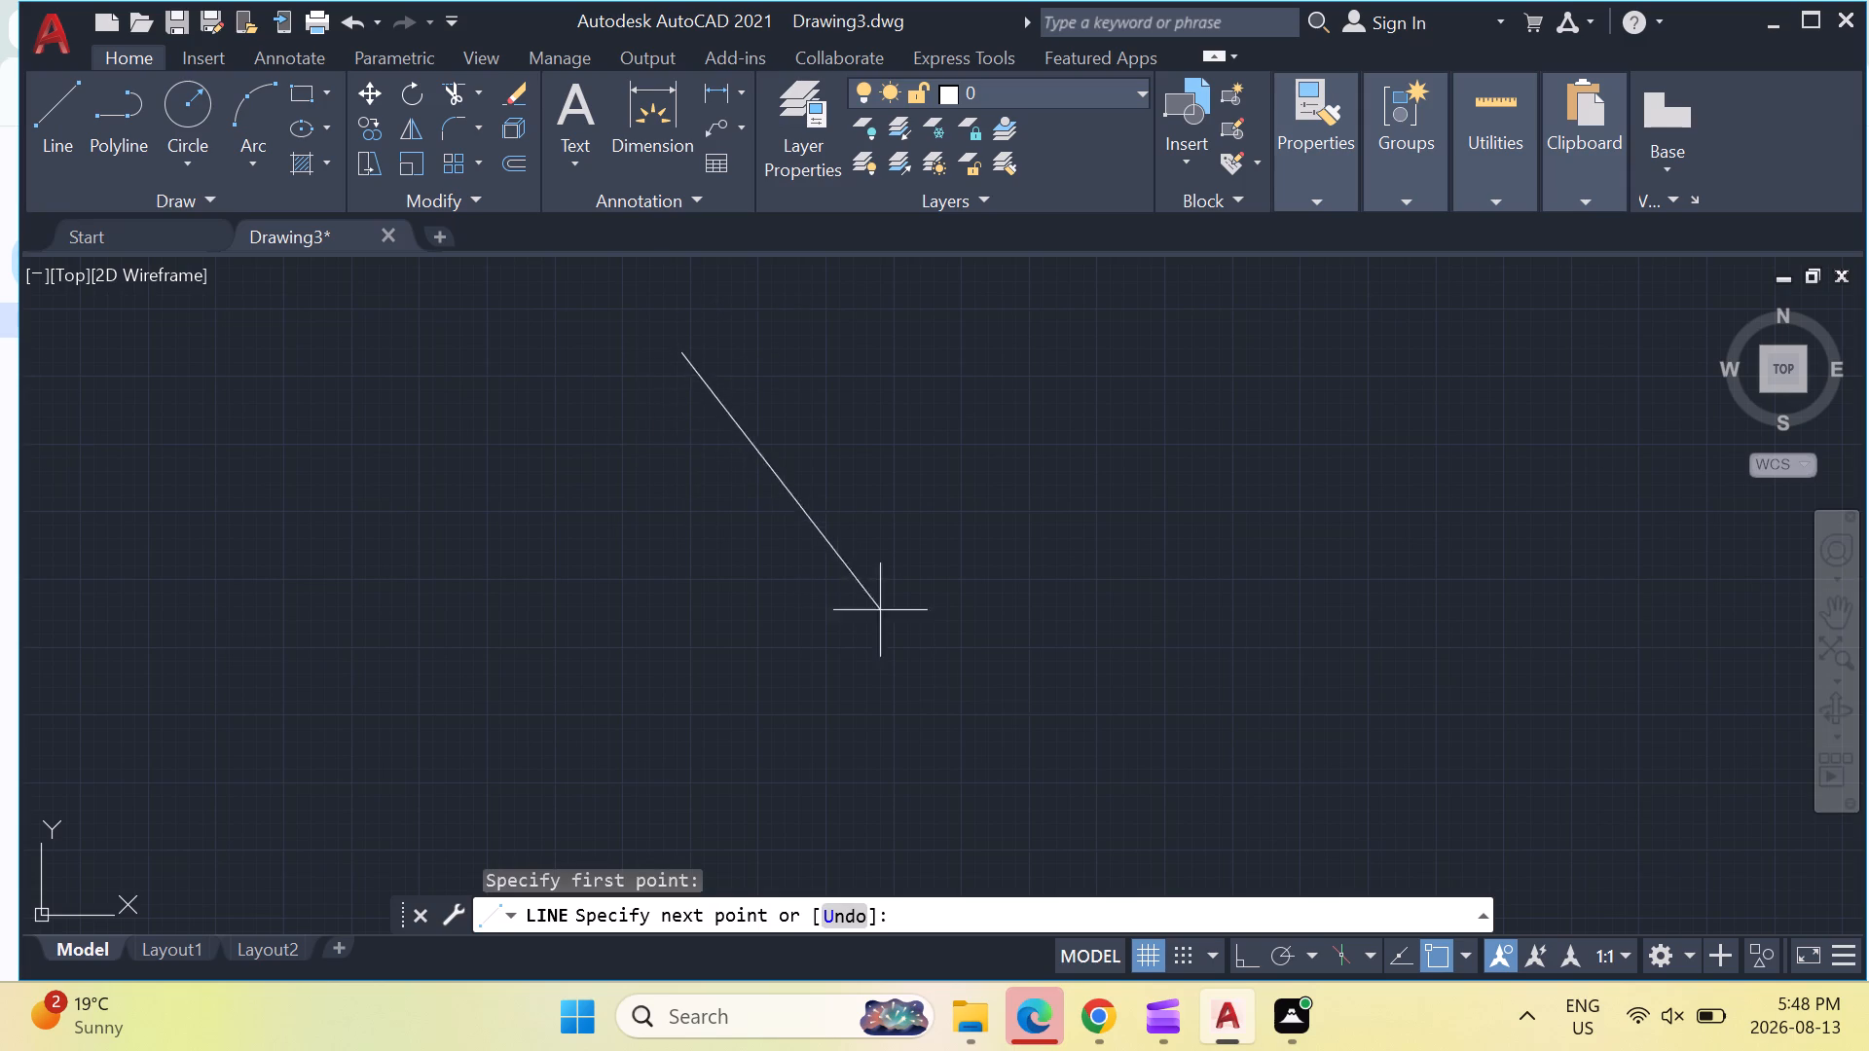
click(1247, 960)
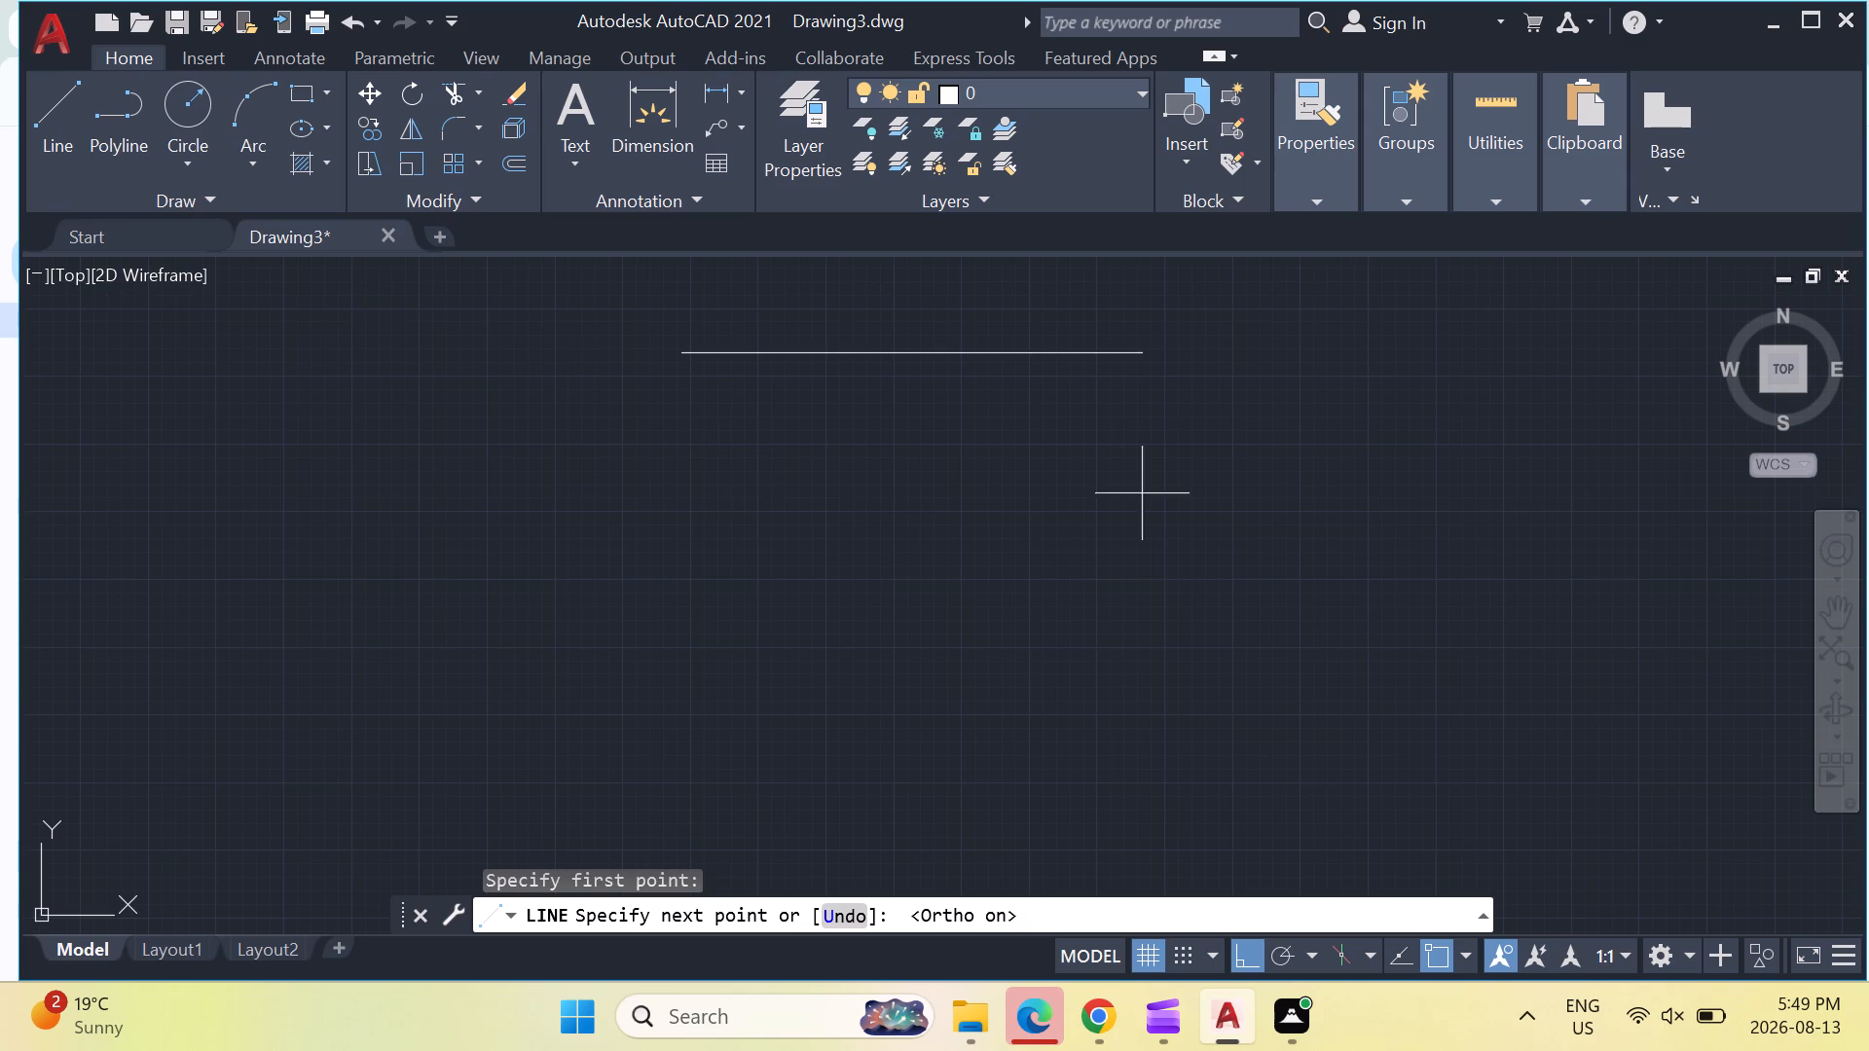
key(Escape)
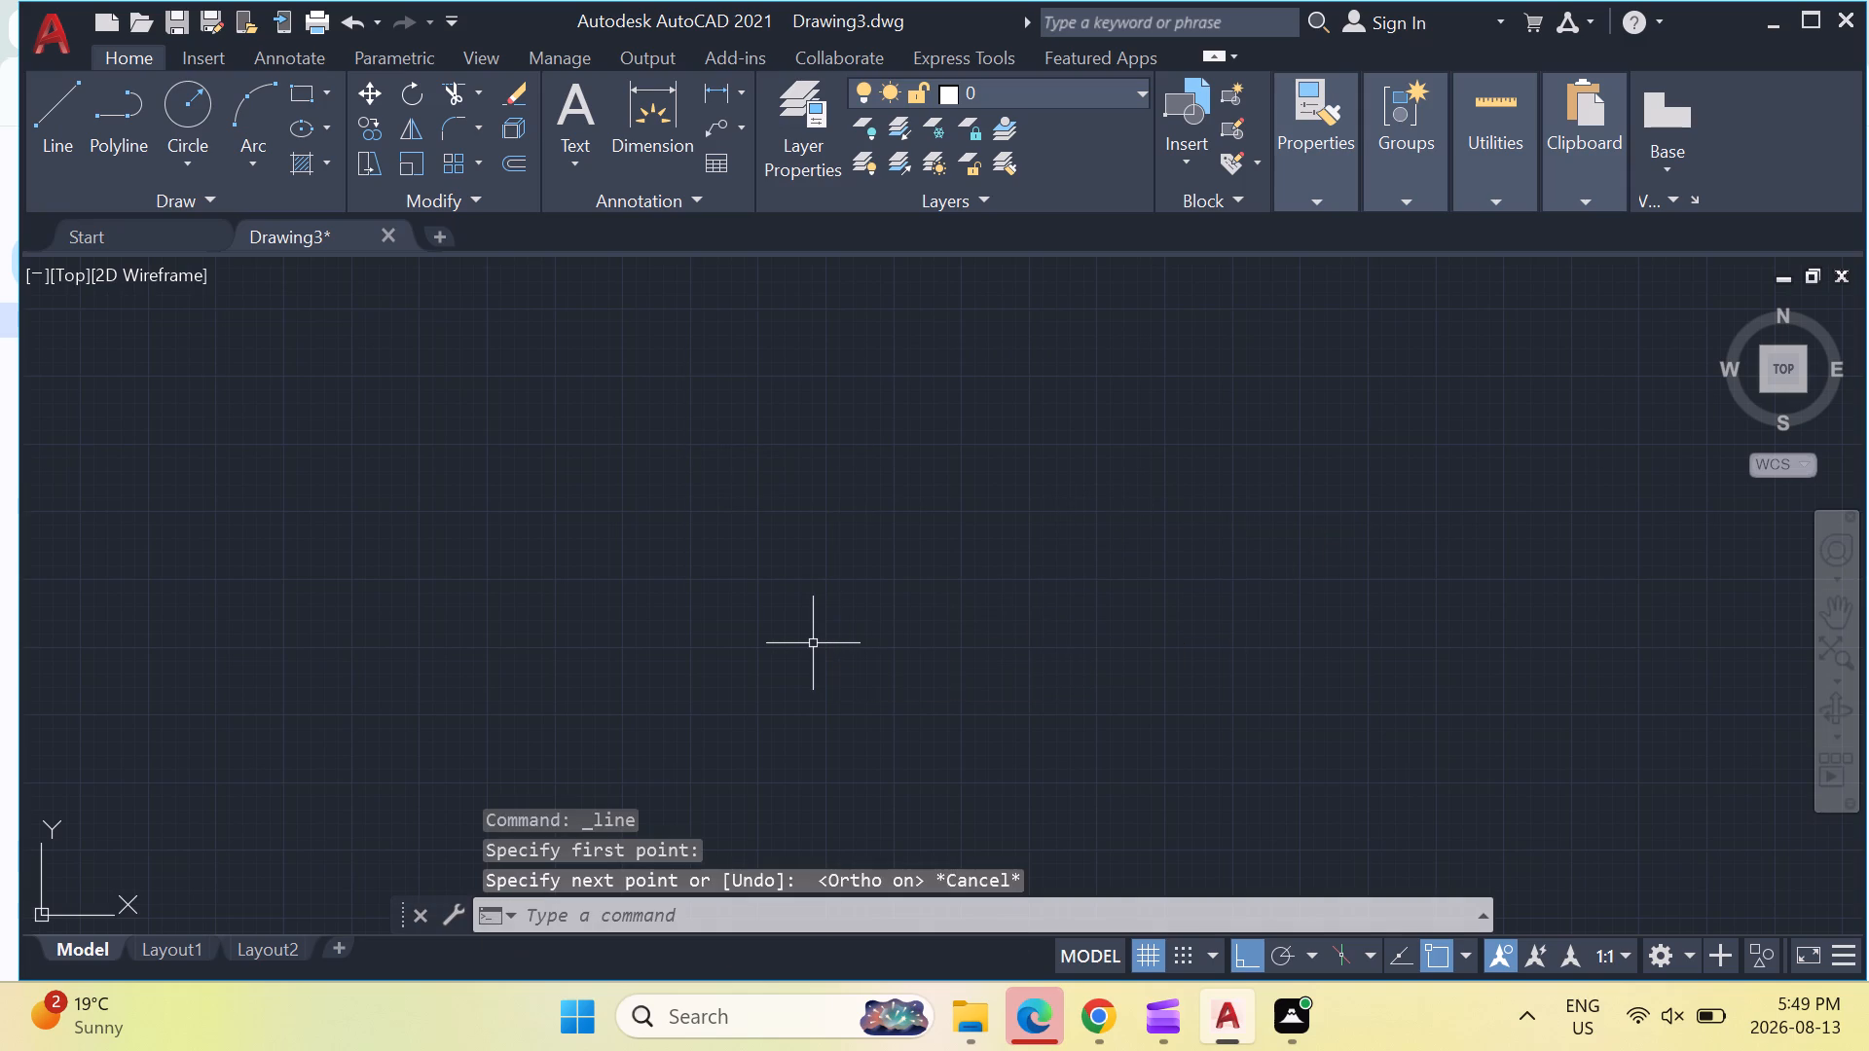
key(Escape)
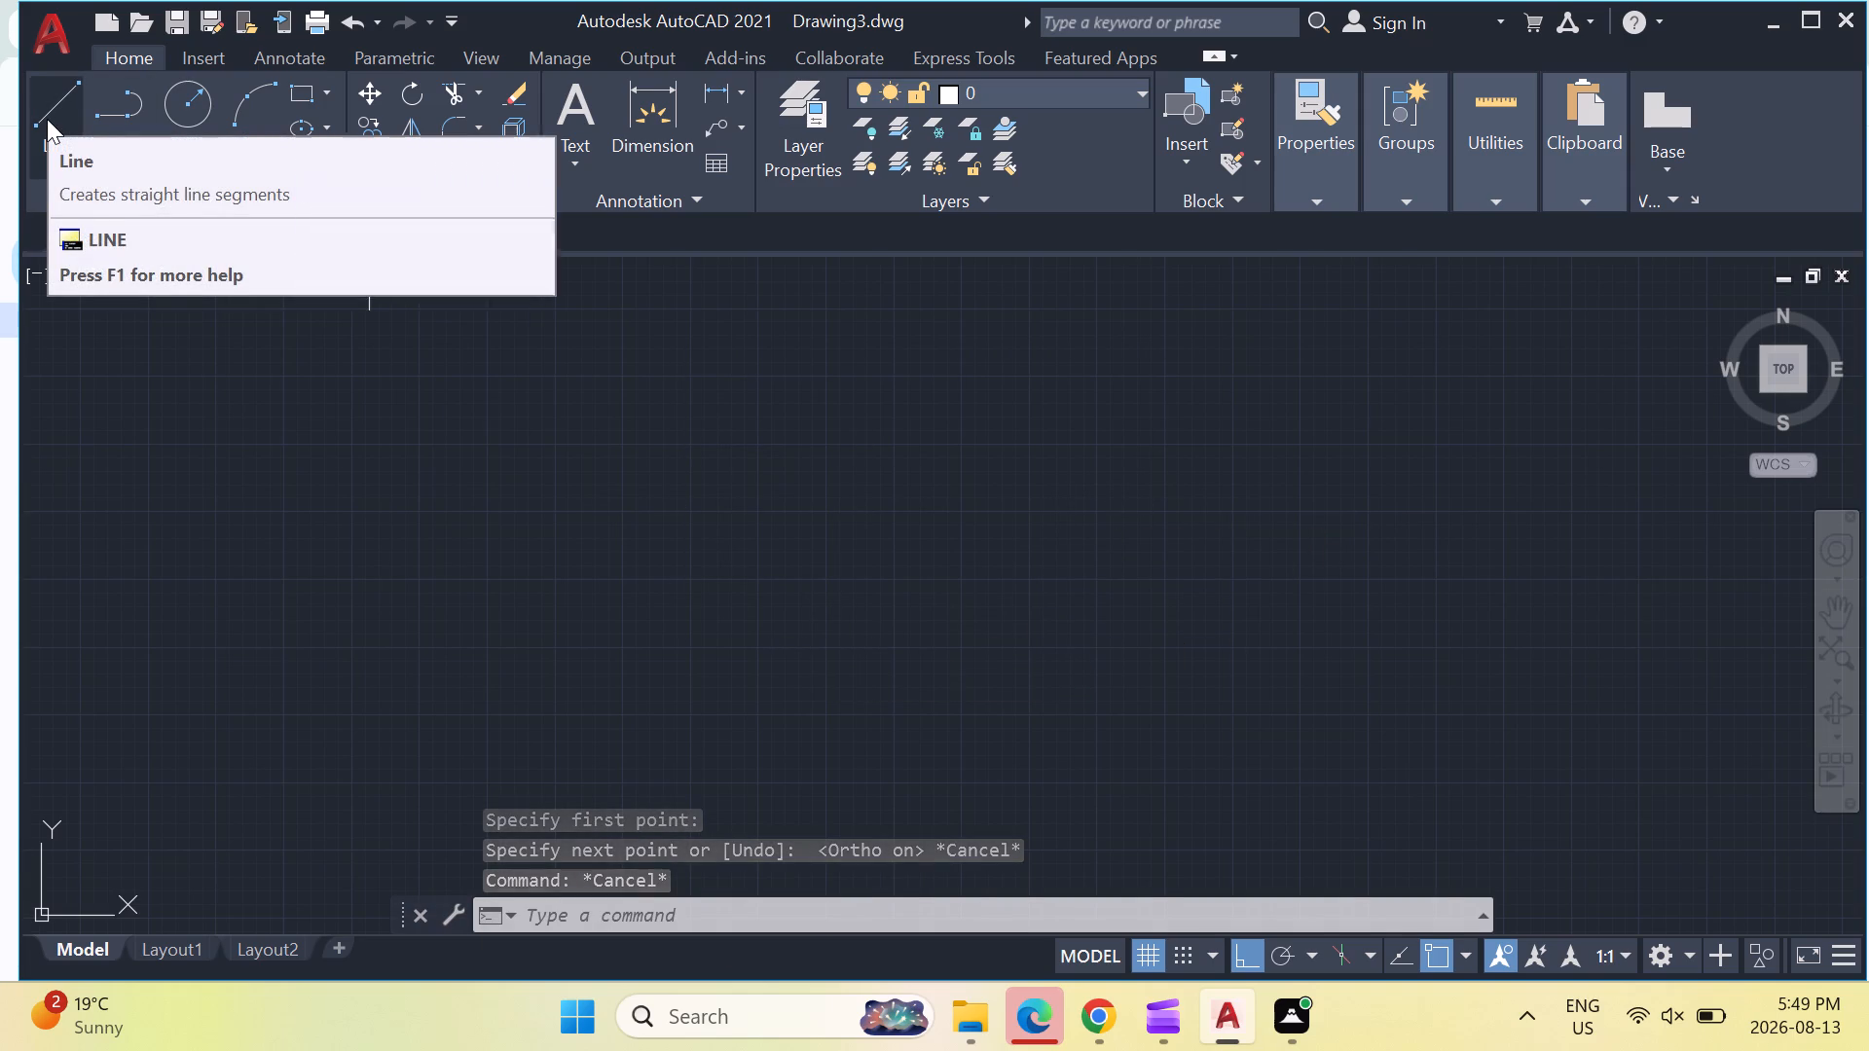
Draw a vertical line downward in empty model space as two consecutive segments, 4 and 5 units long, and end the Line command.
click(47, 119)
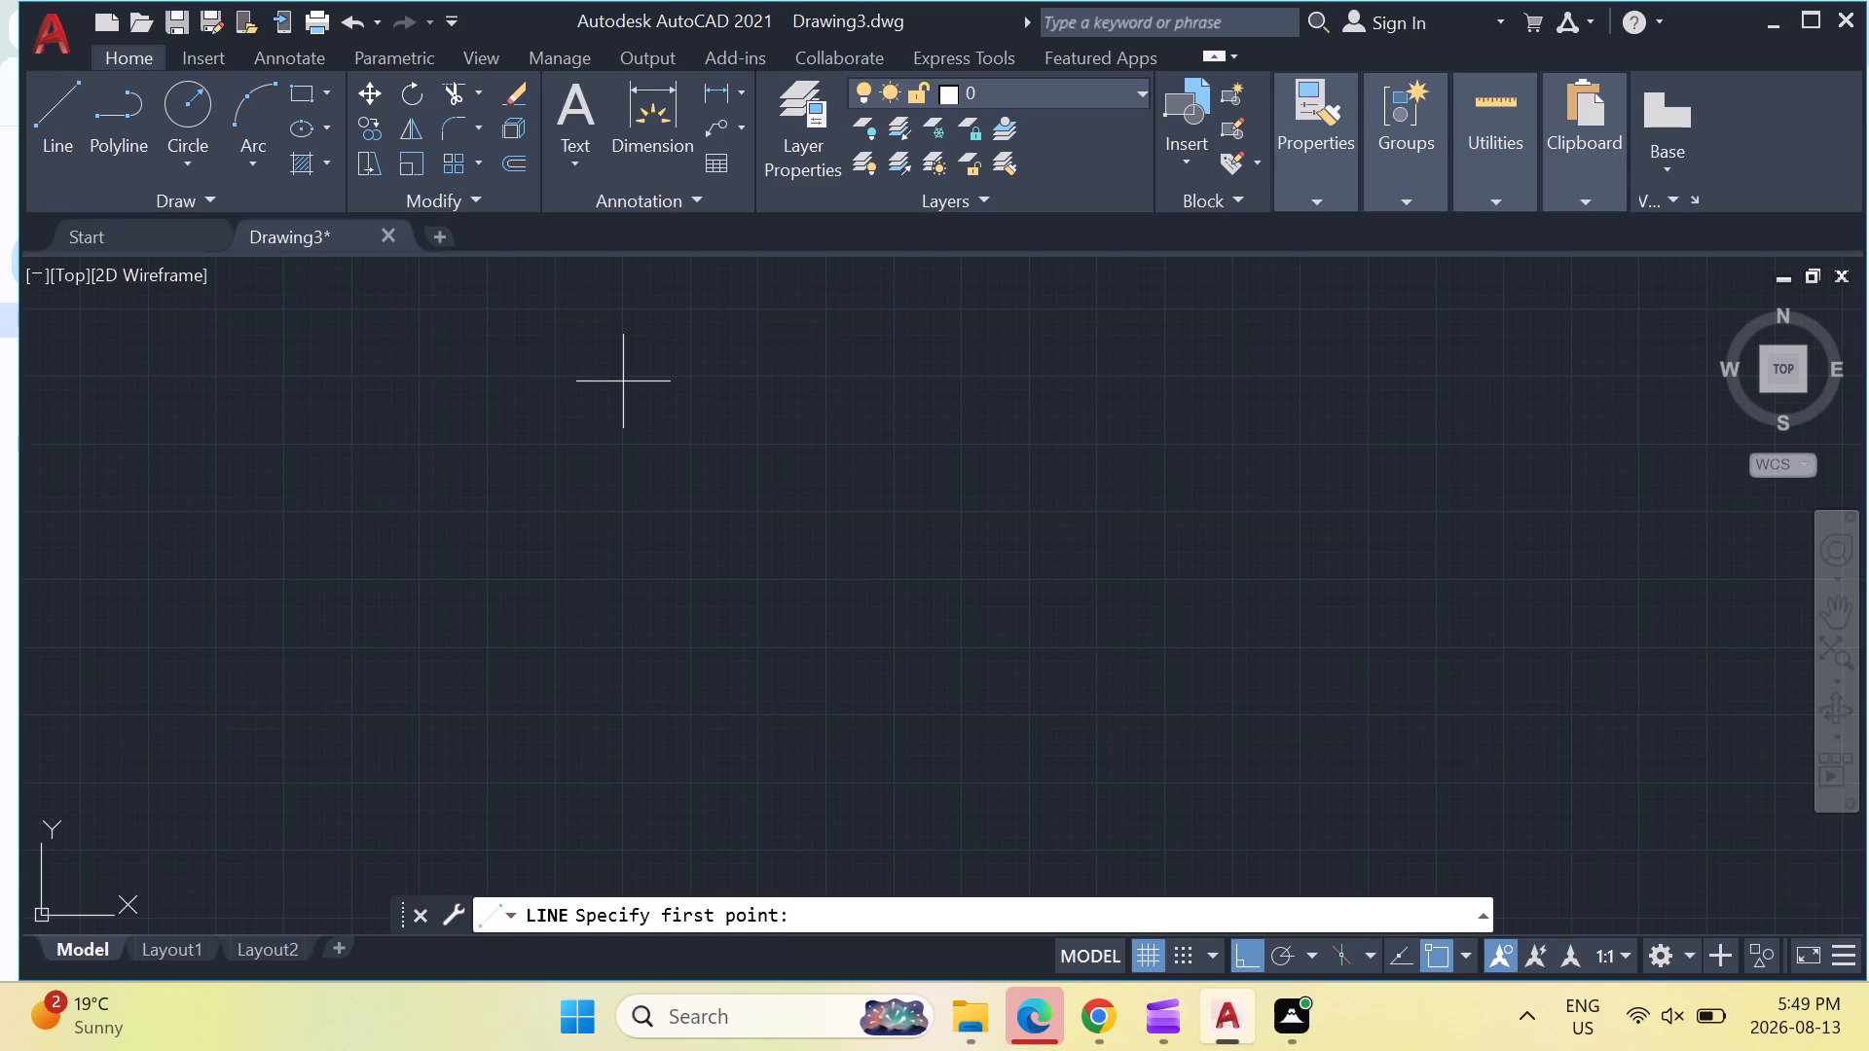
click(623, 381)
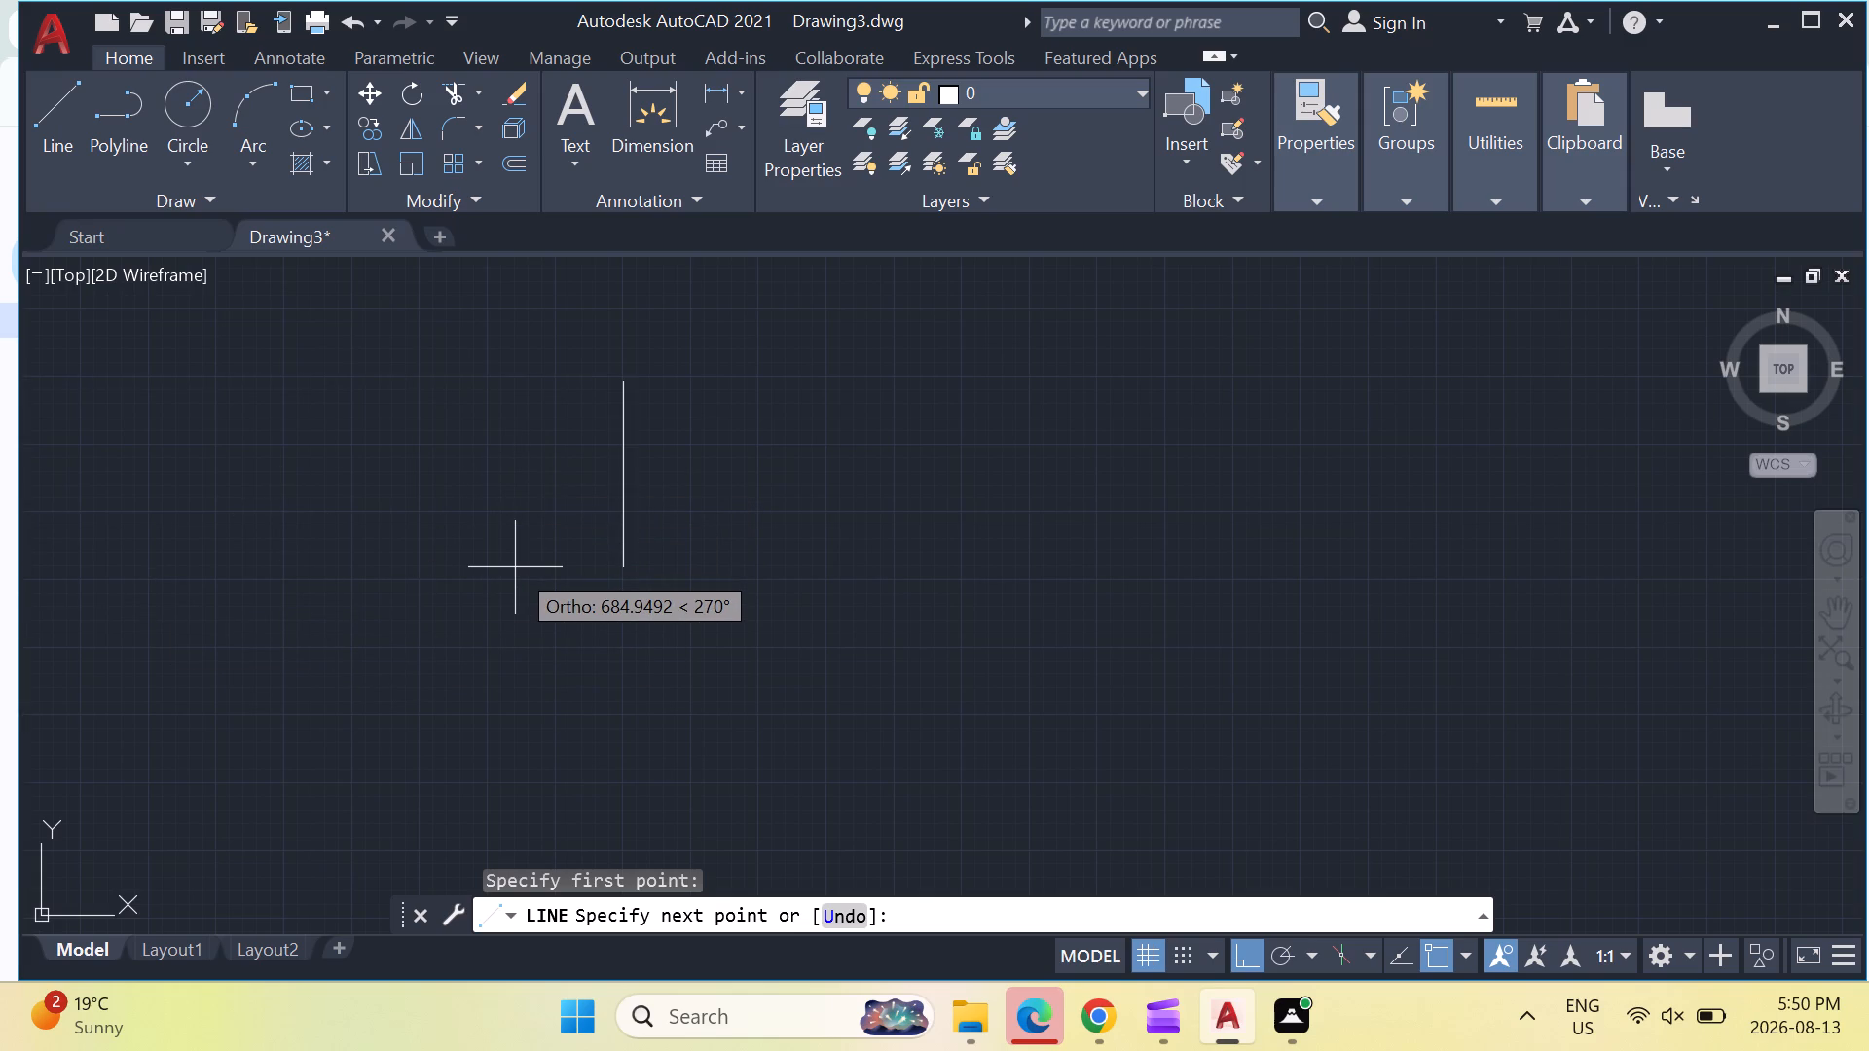
key(4)
key(Return)
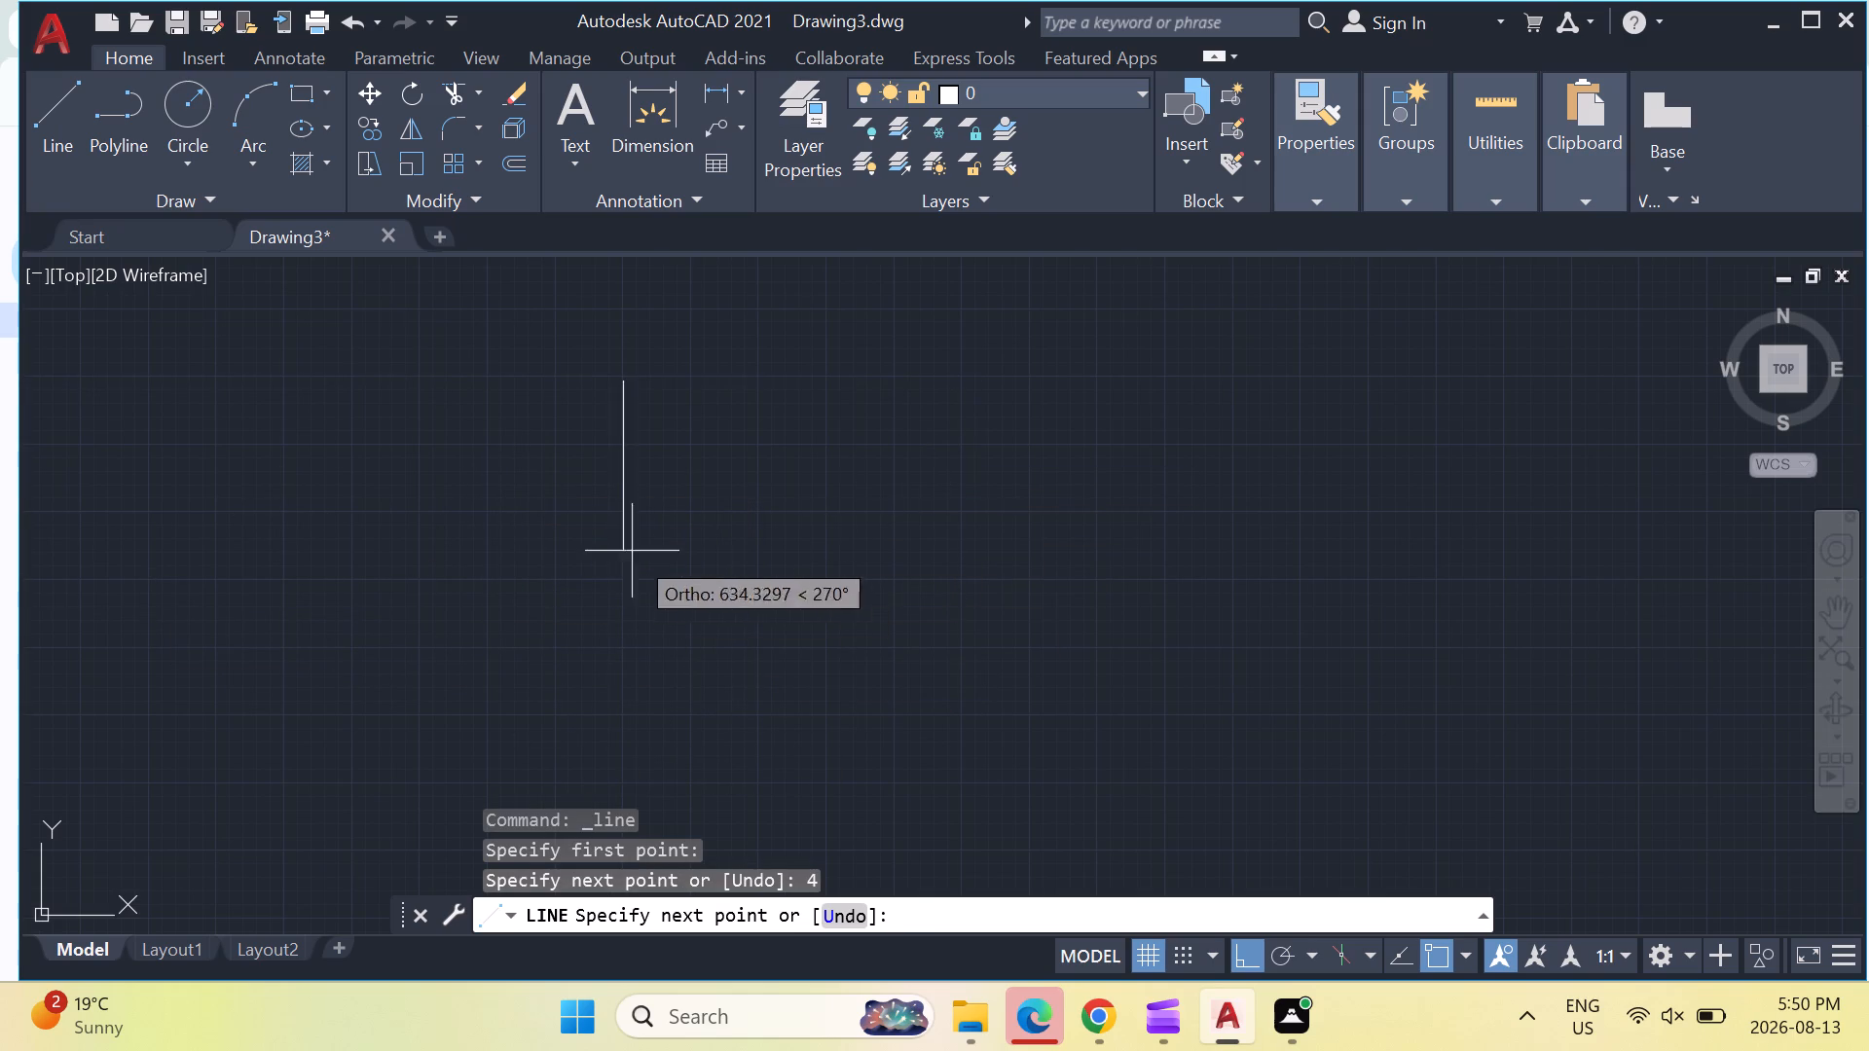
scroll(606, 362, up, 4)
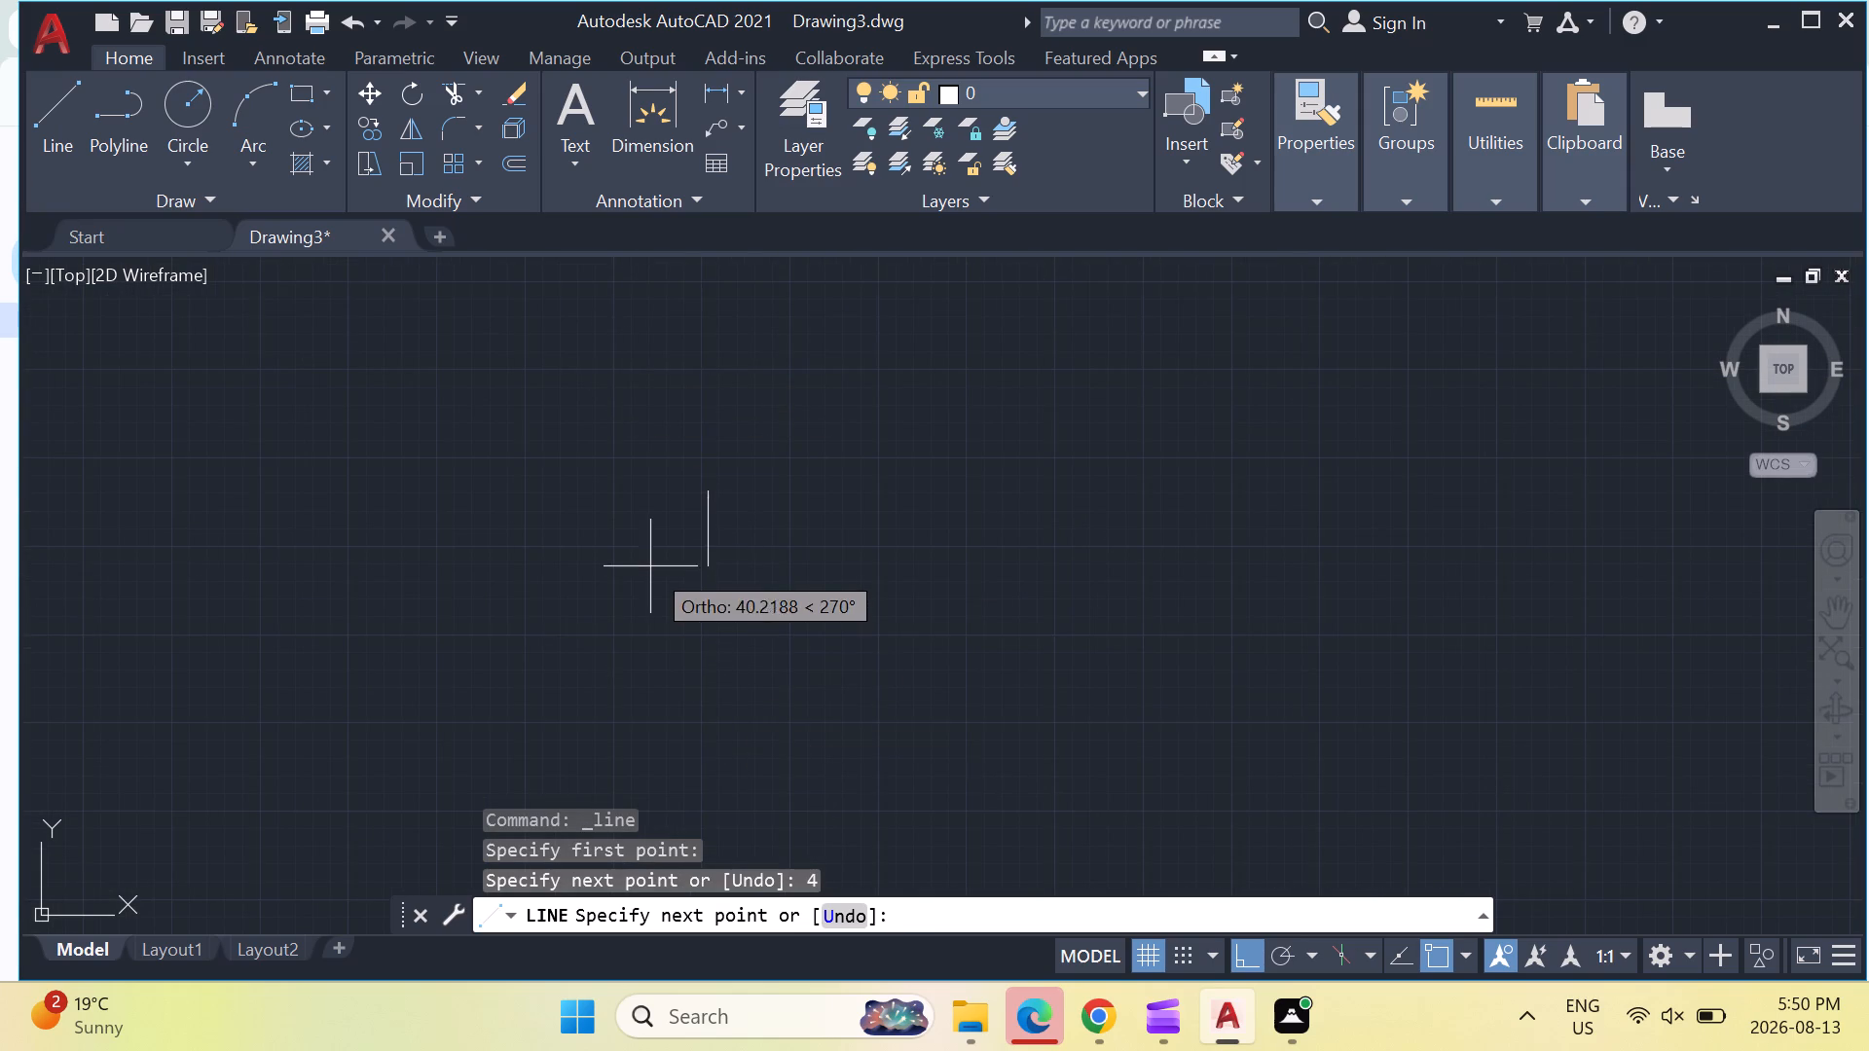
scroll(650, 566, up, 2)
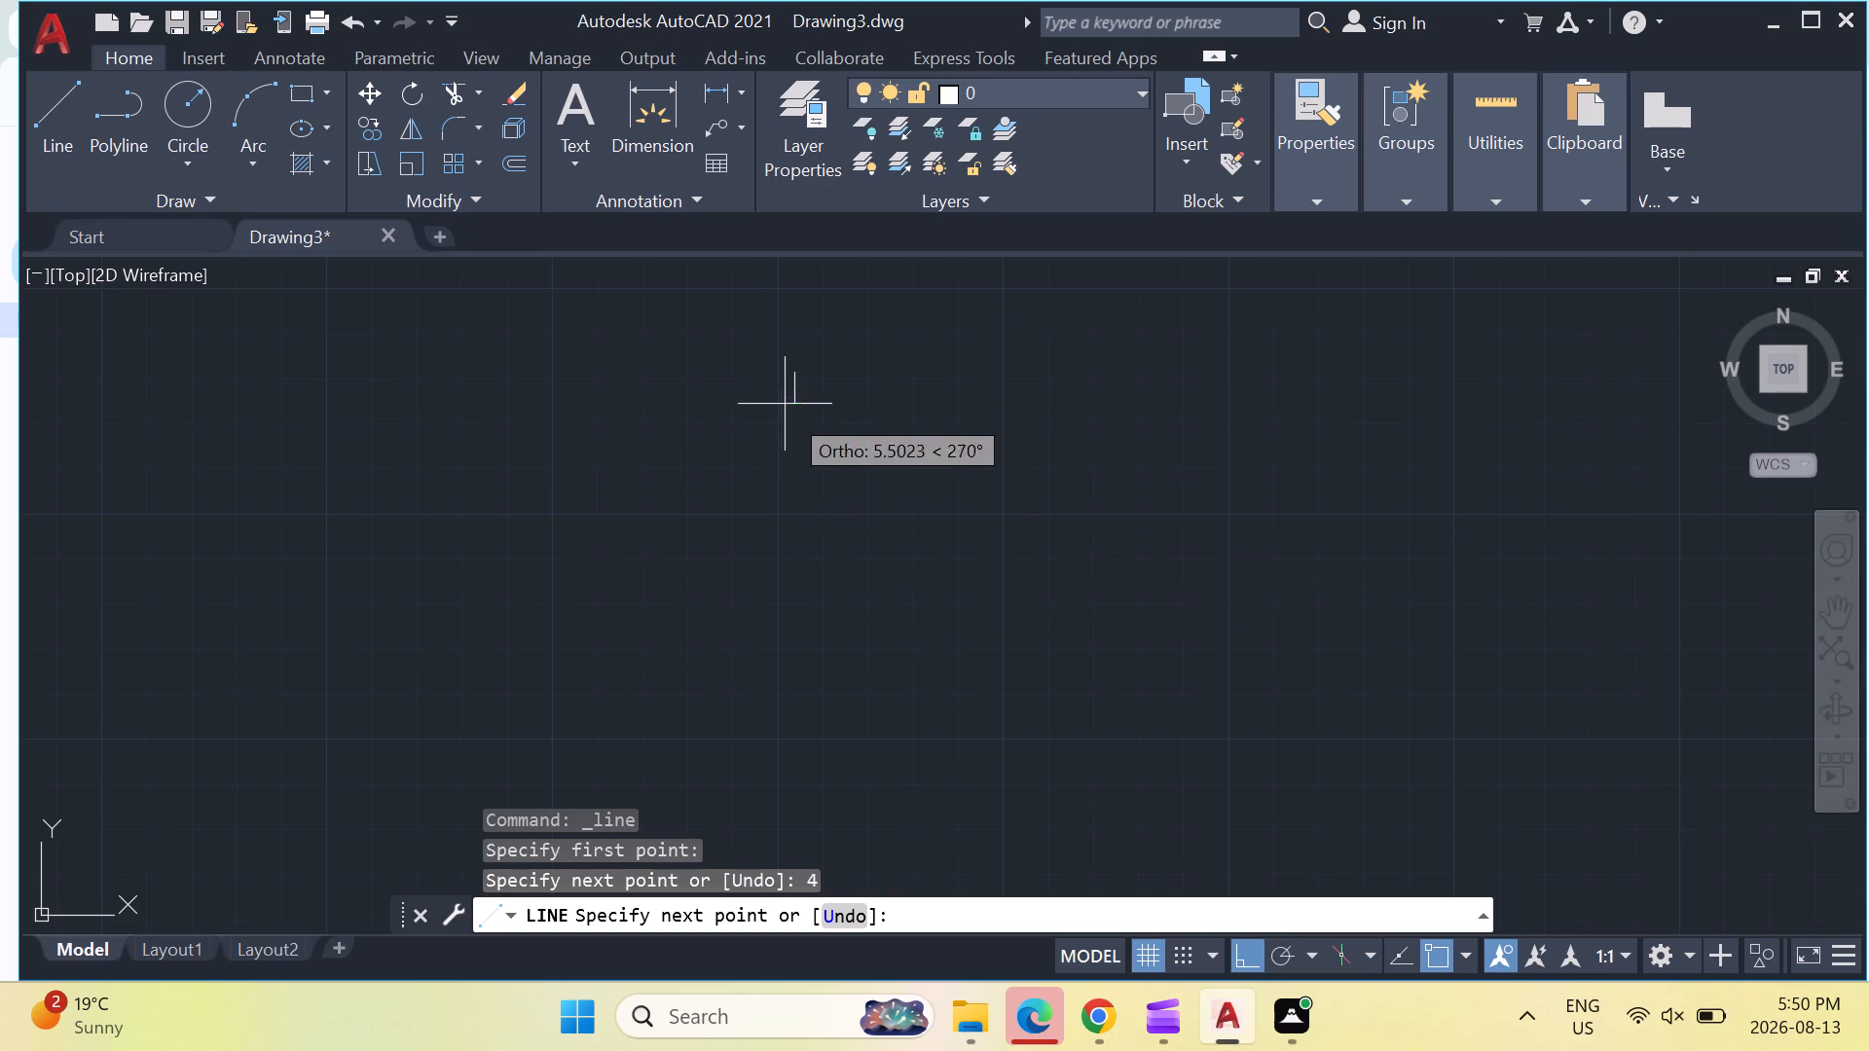
scroll(779, 390, up, 4)
middle_drag(924, 396, 493, 672)
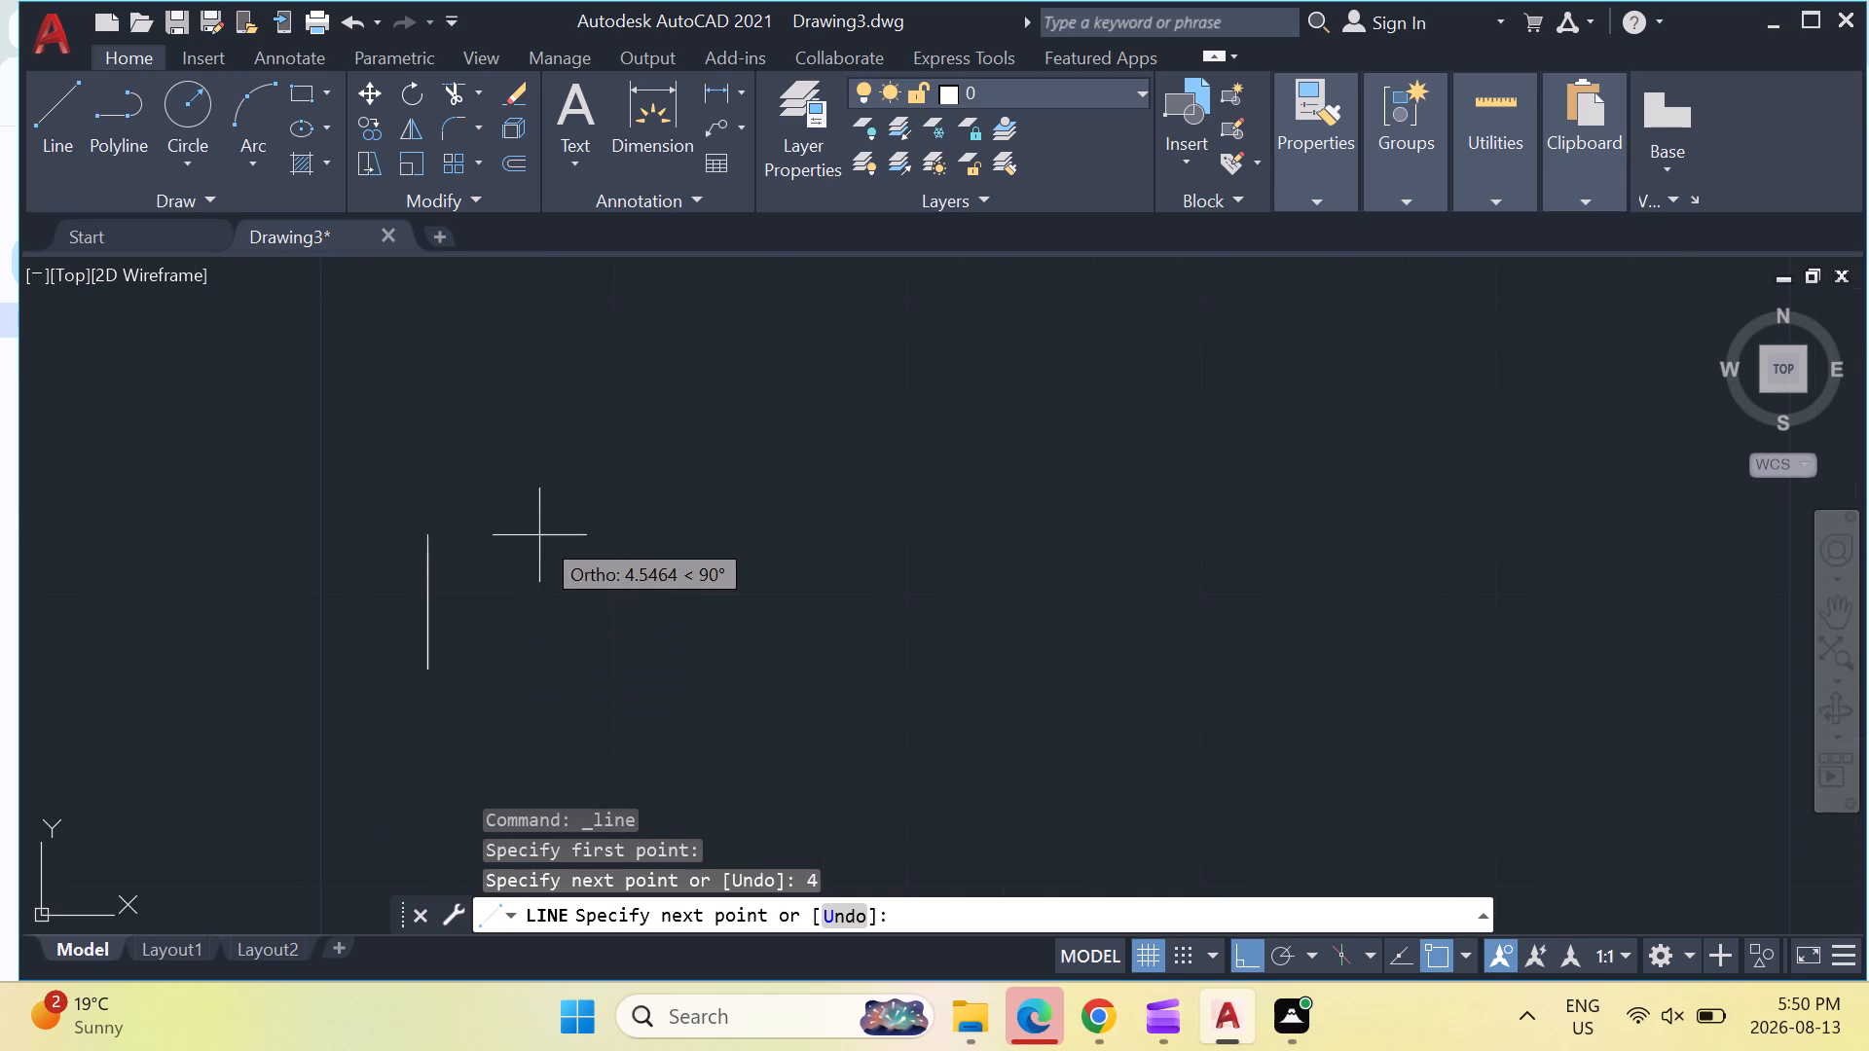
middle_drag(488, 587, 729, 348)
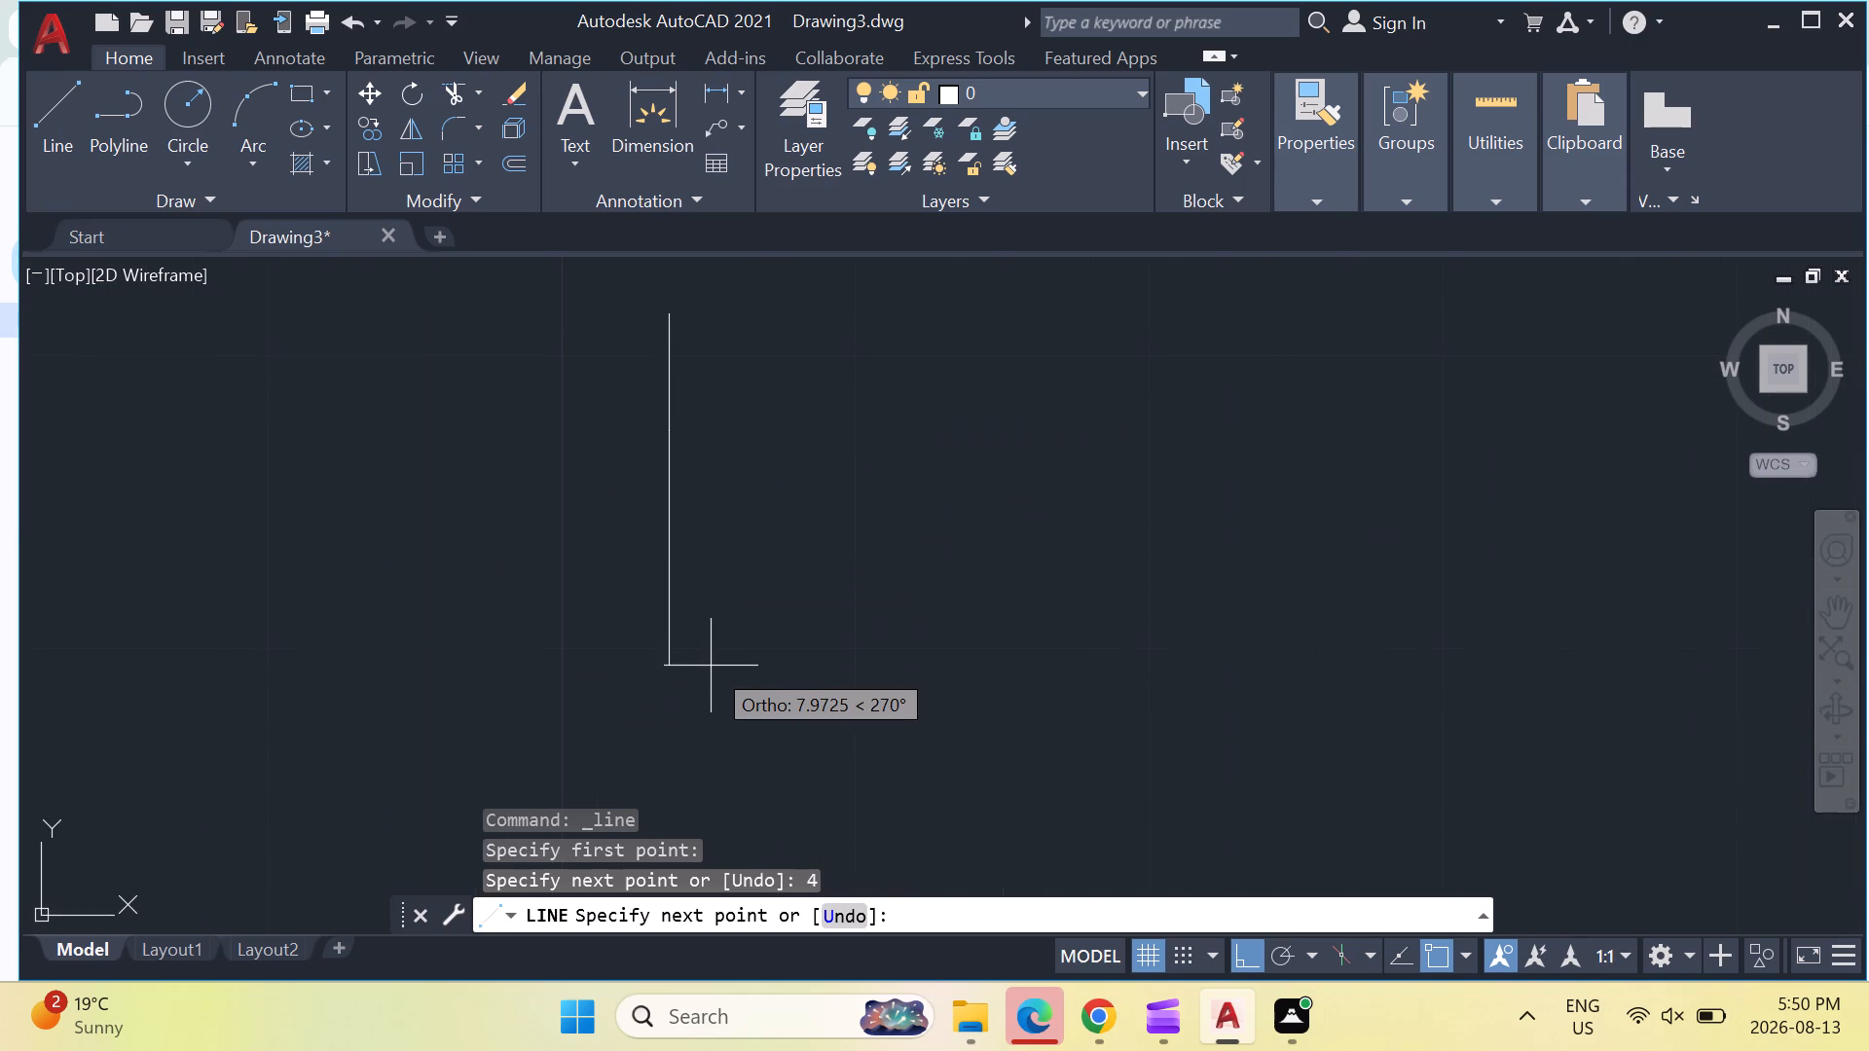
key(5)
key(Return)
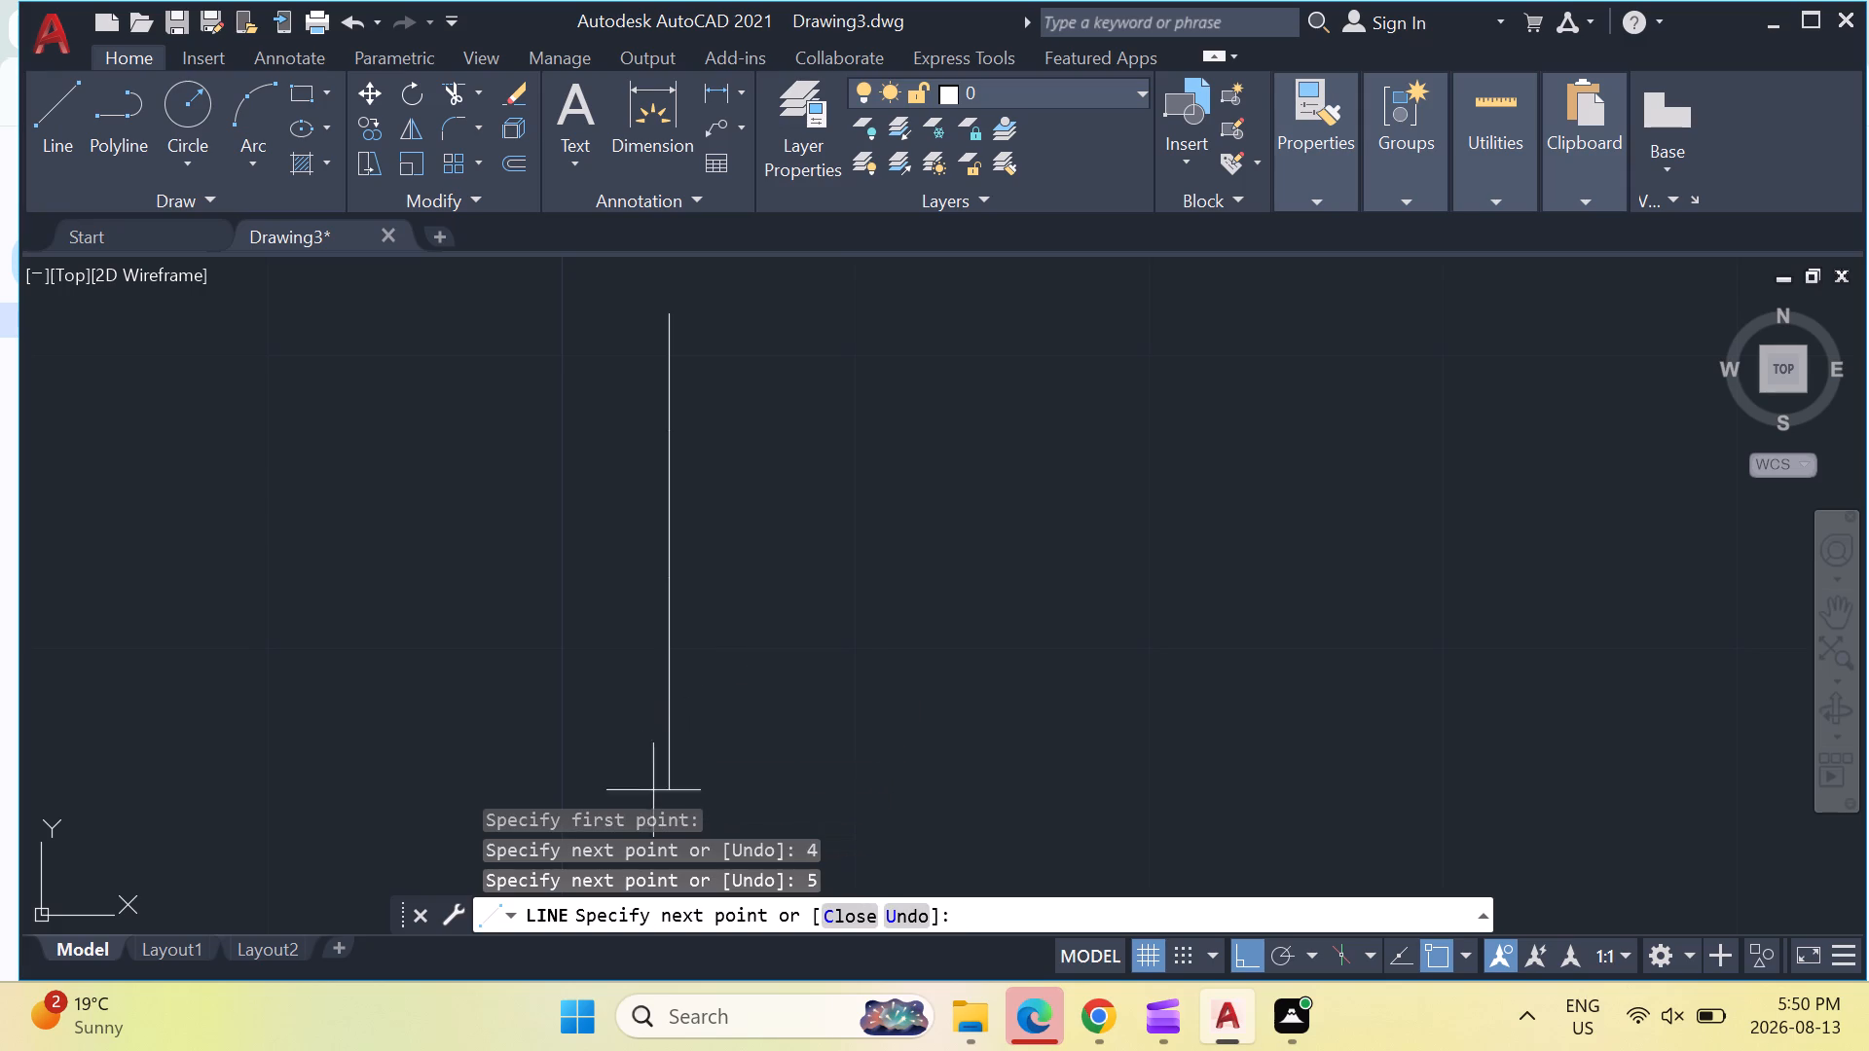
middle_drag(710, 613, 697, 472)
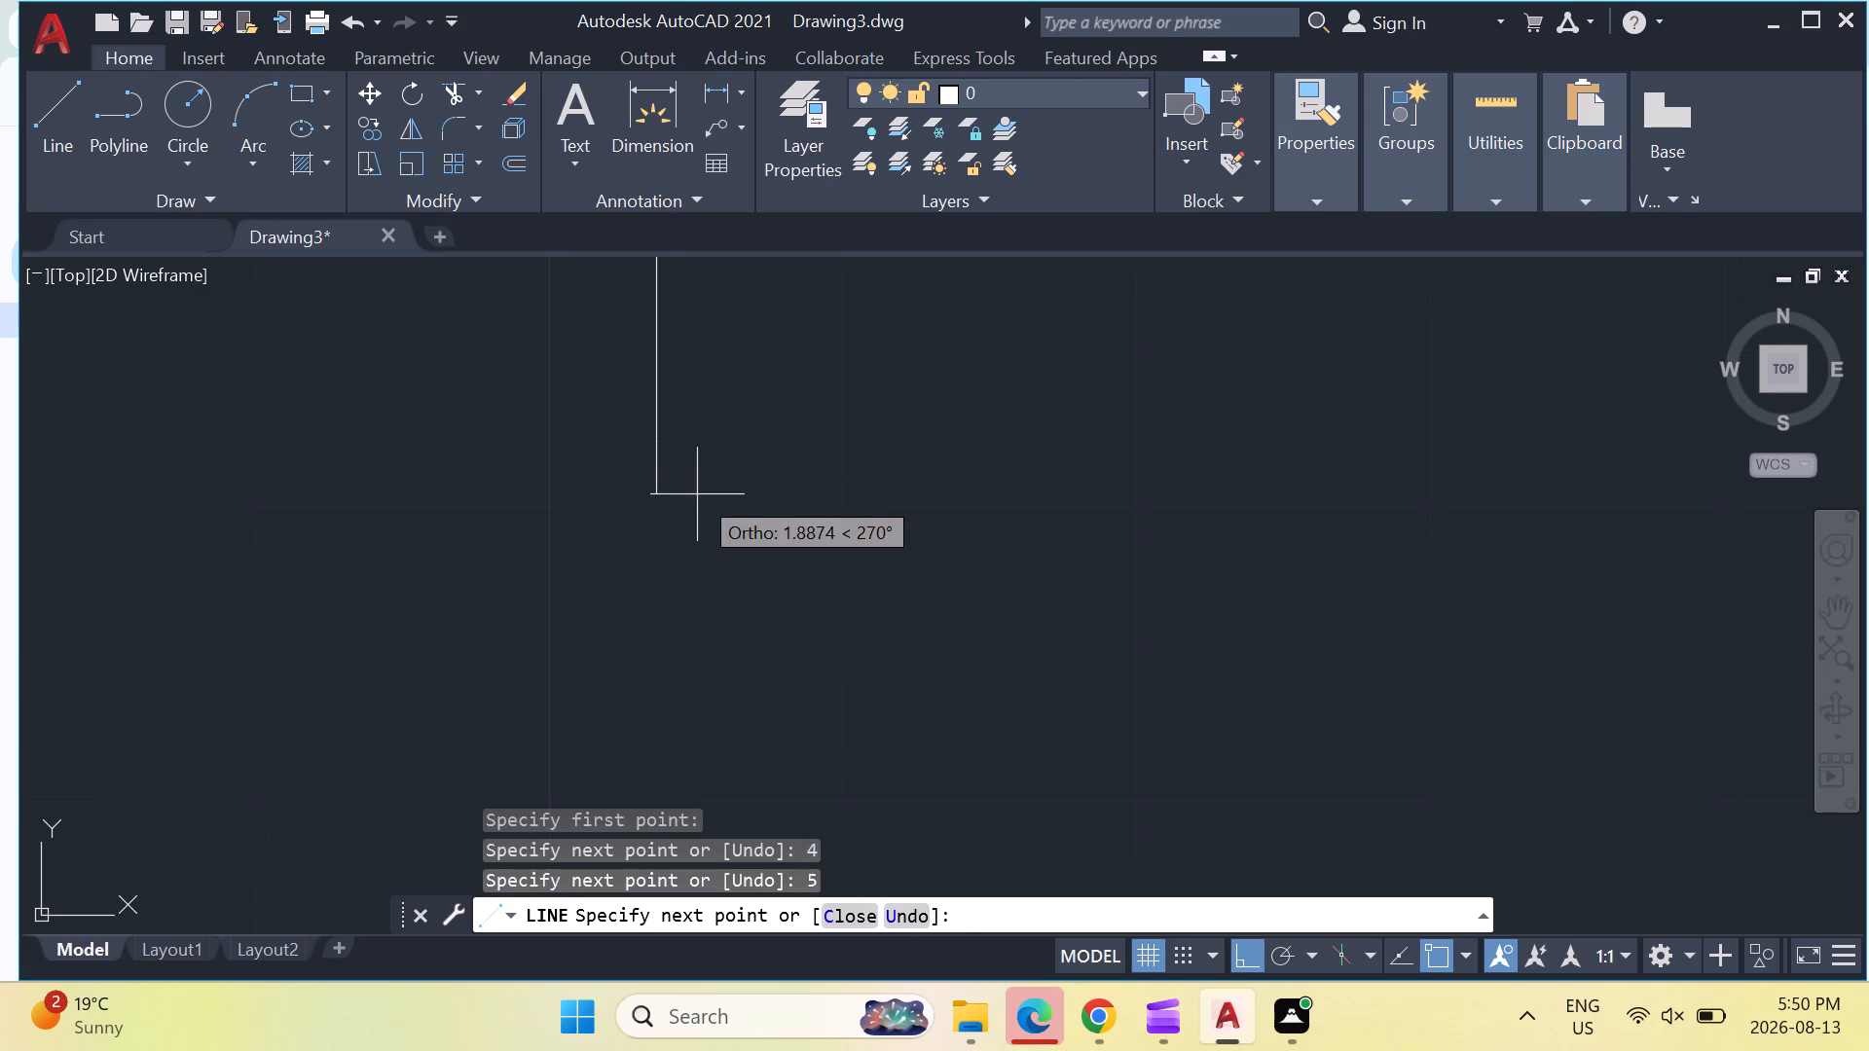
middle_drag(703, 503, 688, 768)
scroll(703, 503, down, 1)
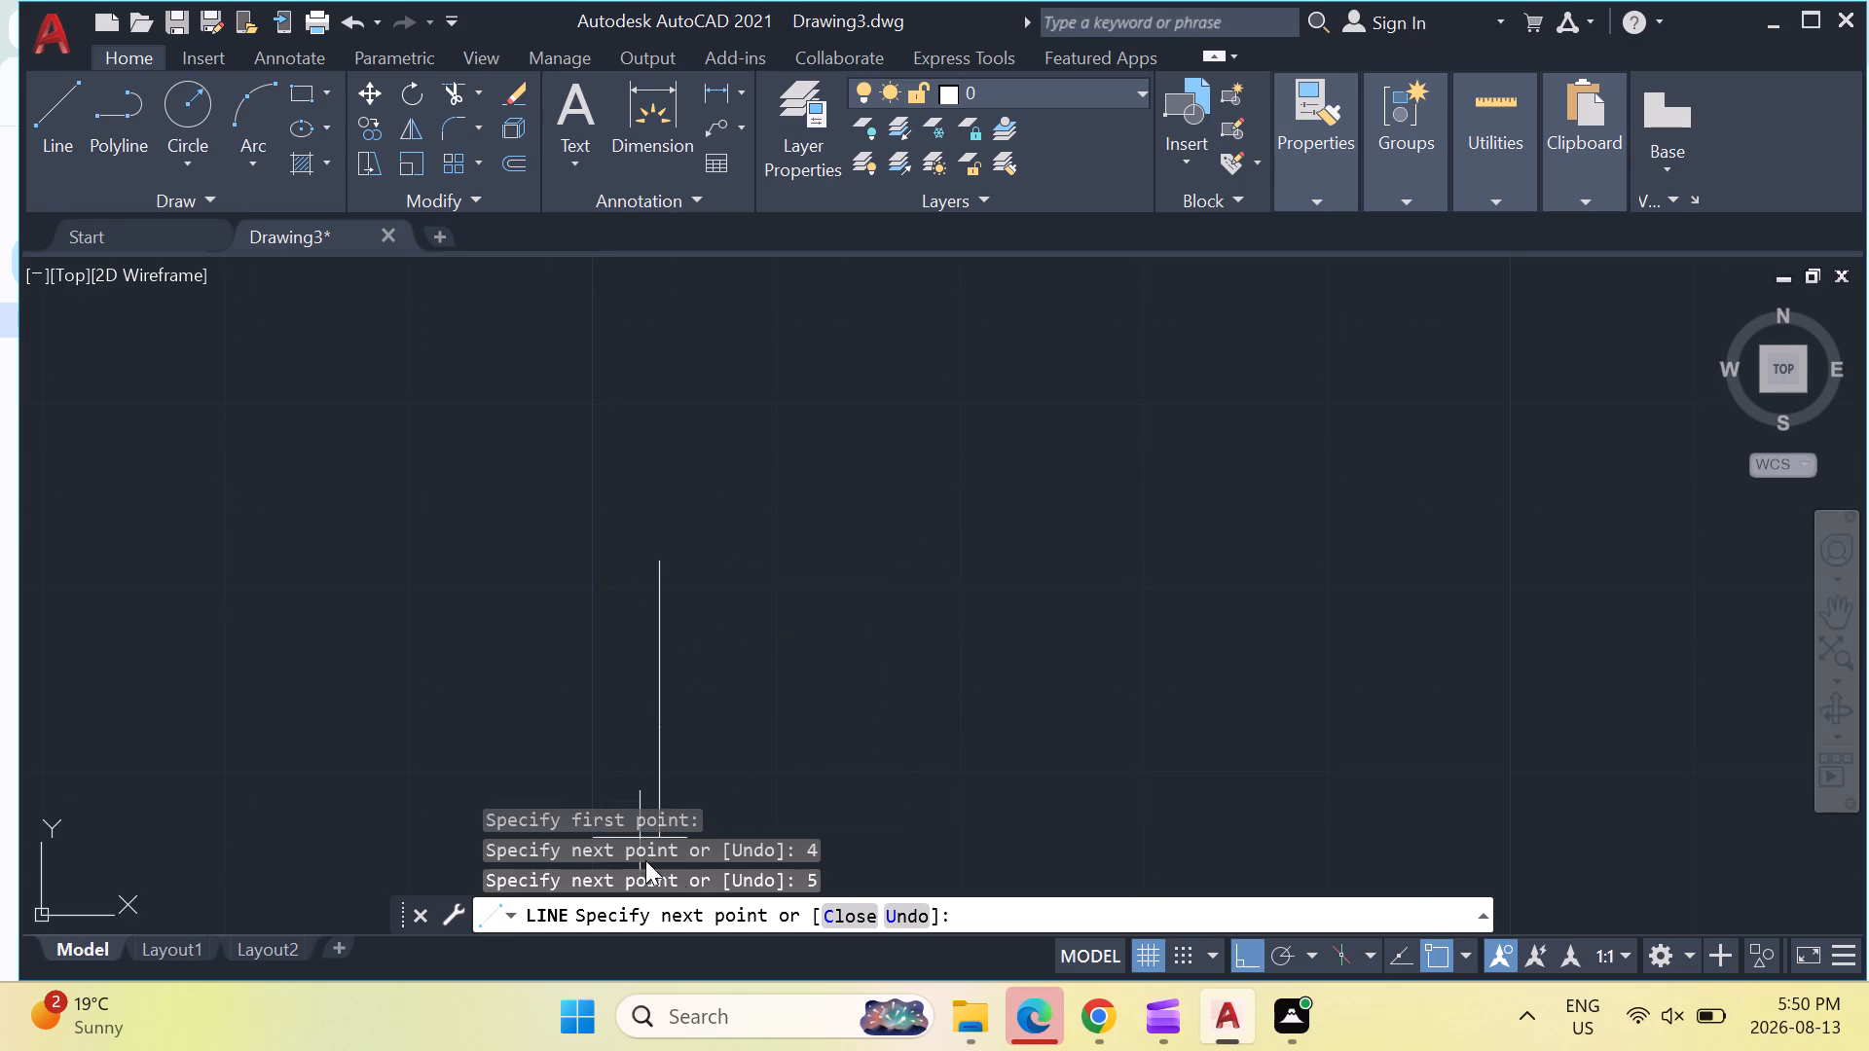
middle_drag(700, 721, 703, 696)
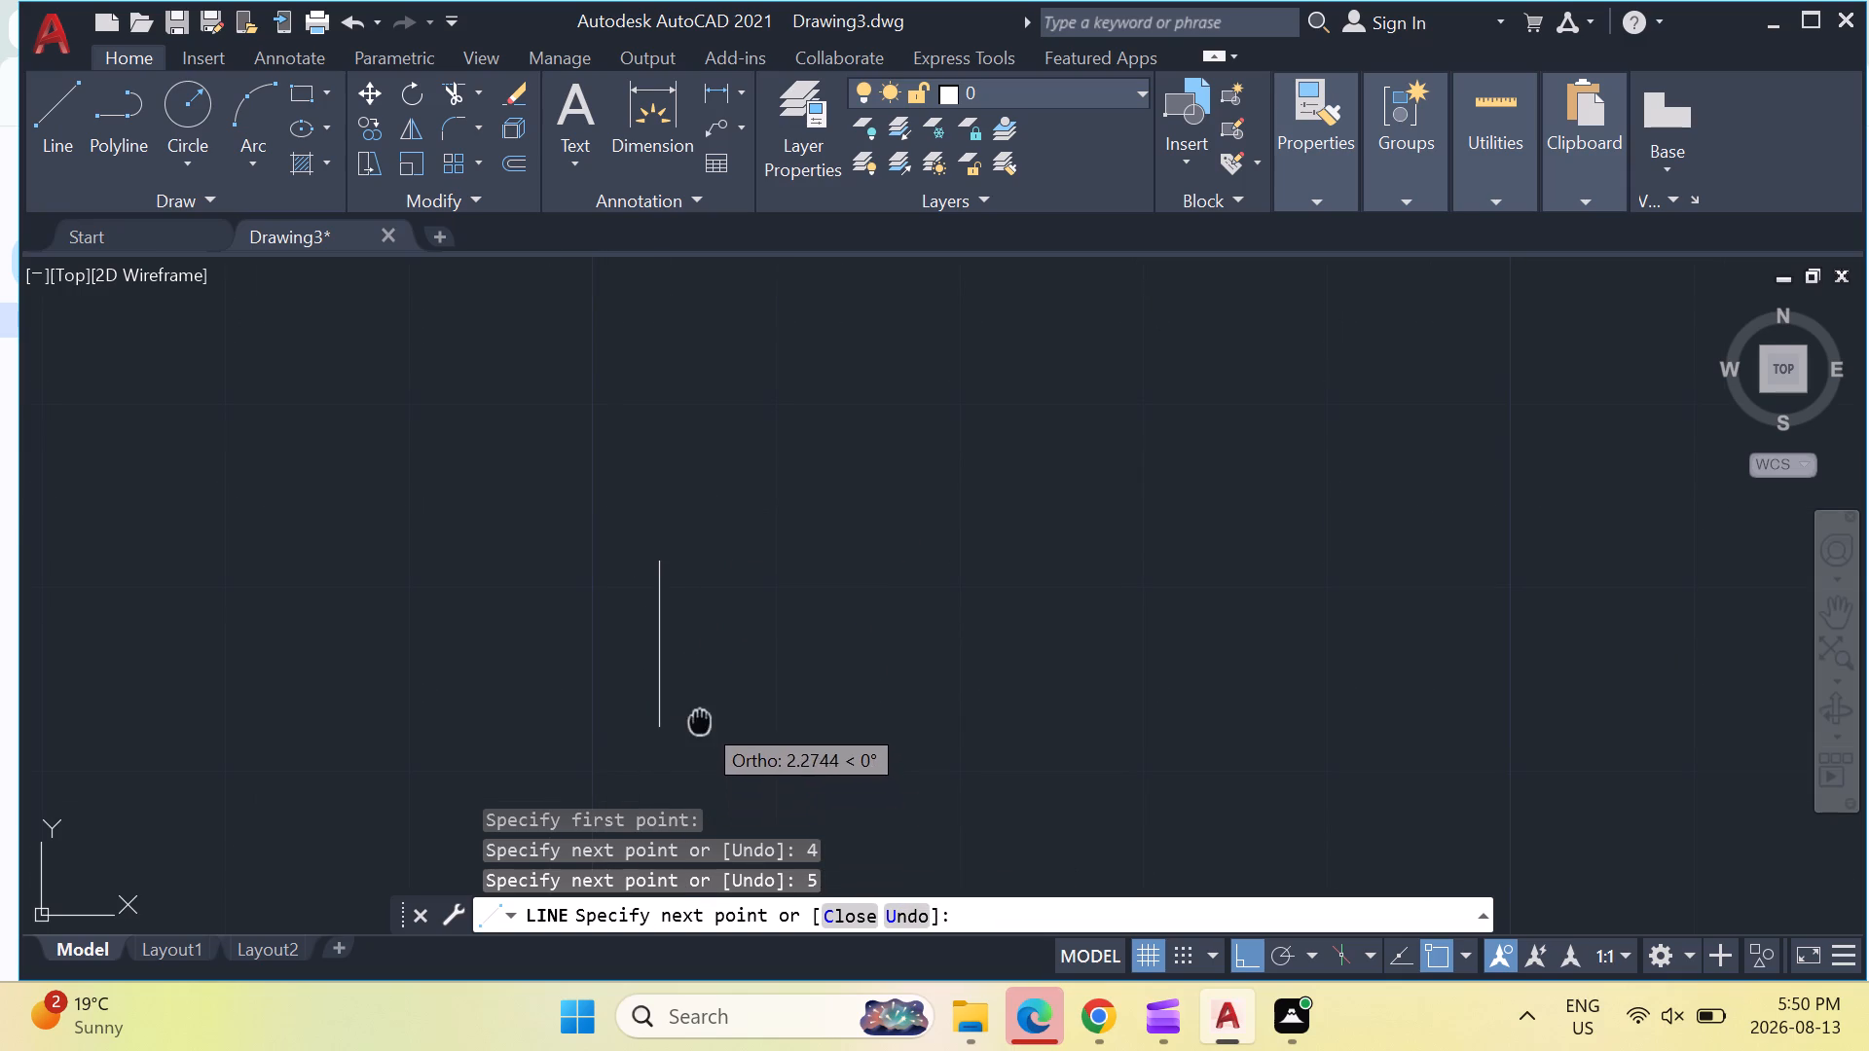
middle_drag(703, 696, 726, 564)
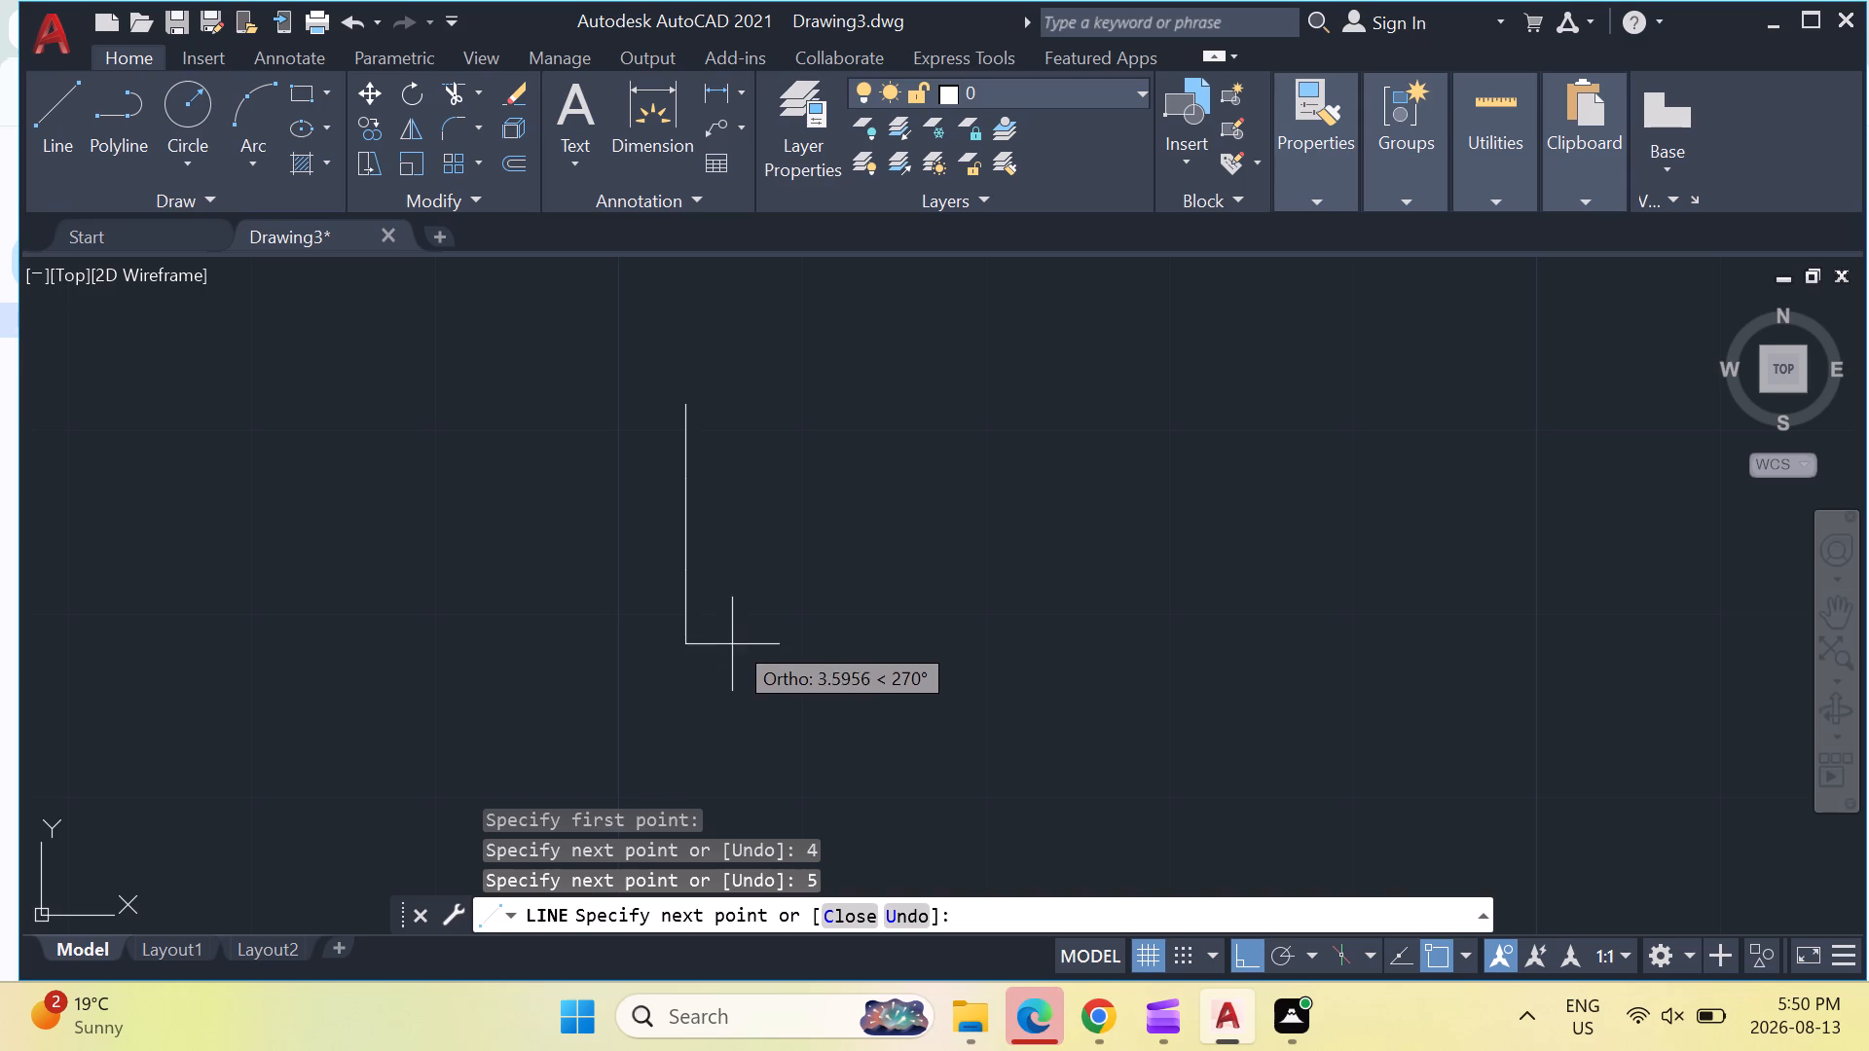
middle_drag(729, 699, 732, 583)
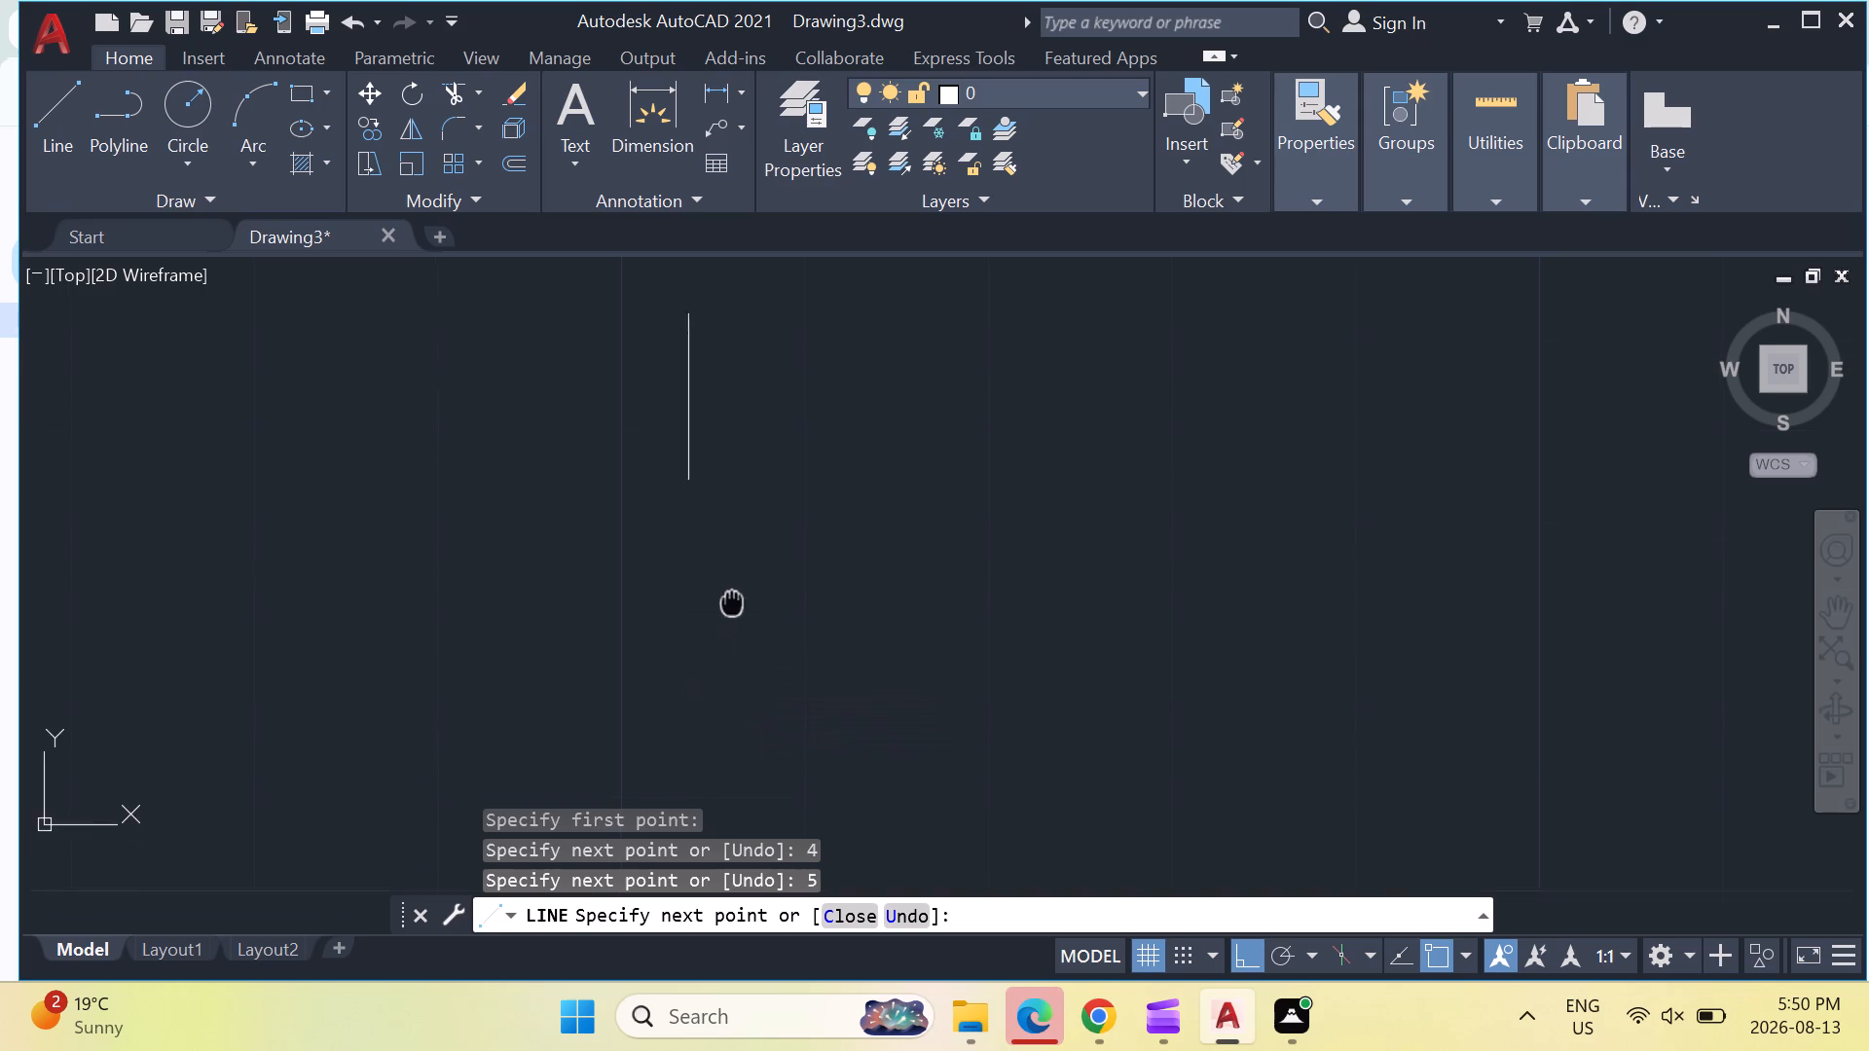
middle_drag(732, 583, 732, 564)
middle_click(732, 564)
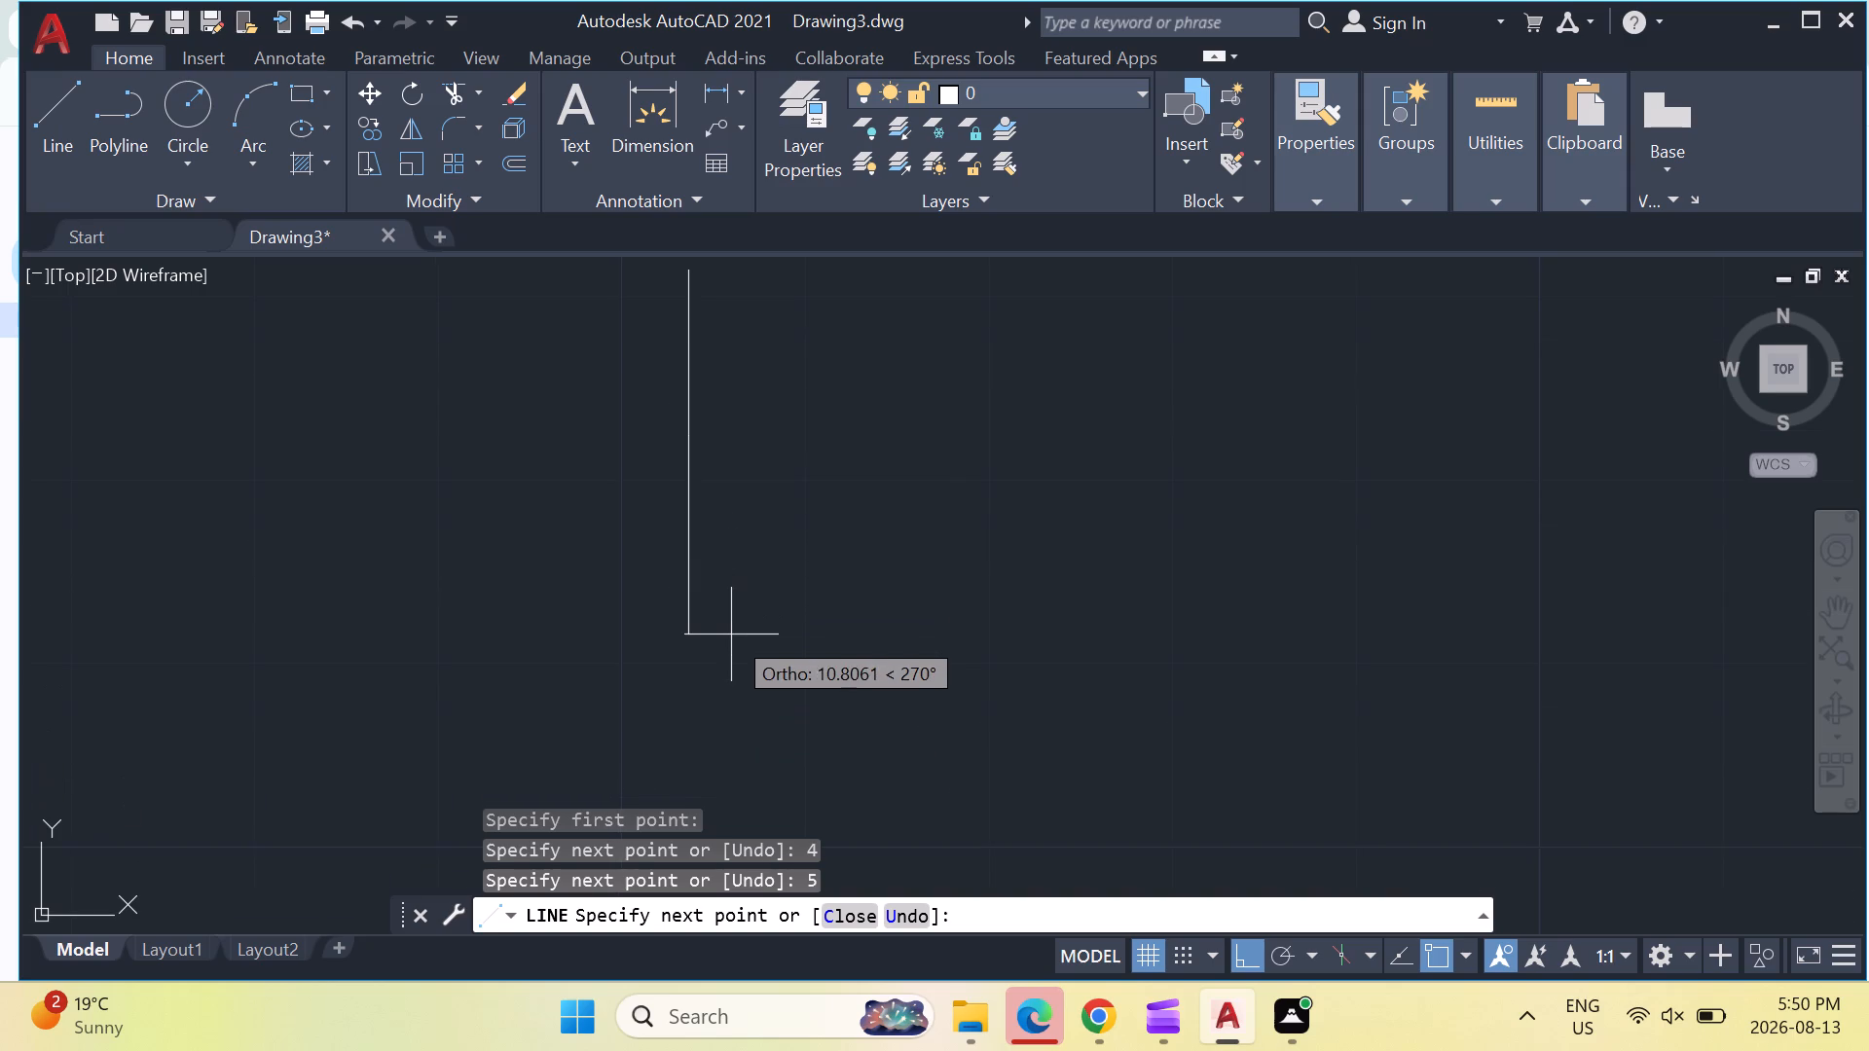
middle_drag(718, 474, 674, 763)
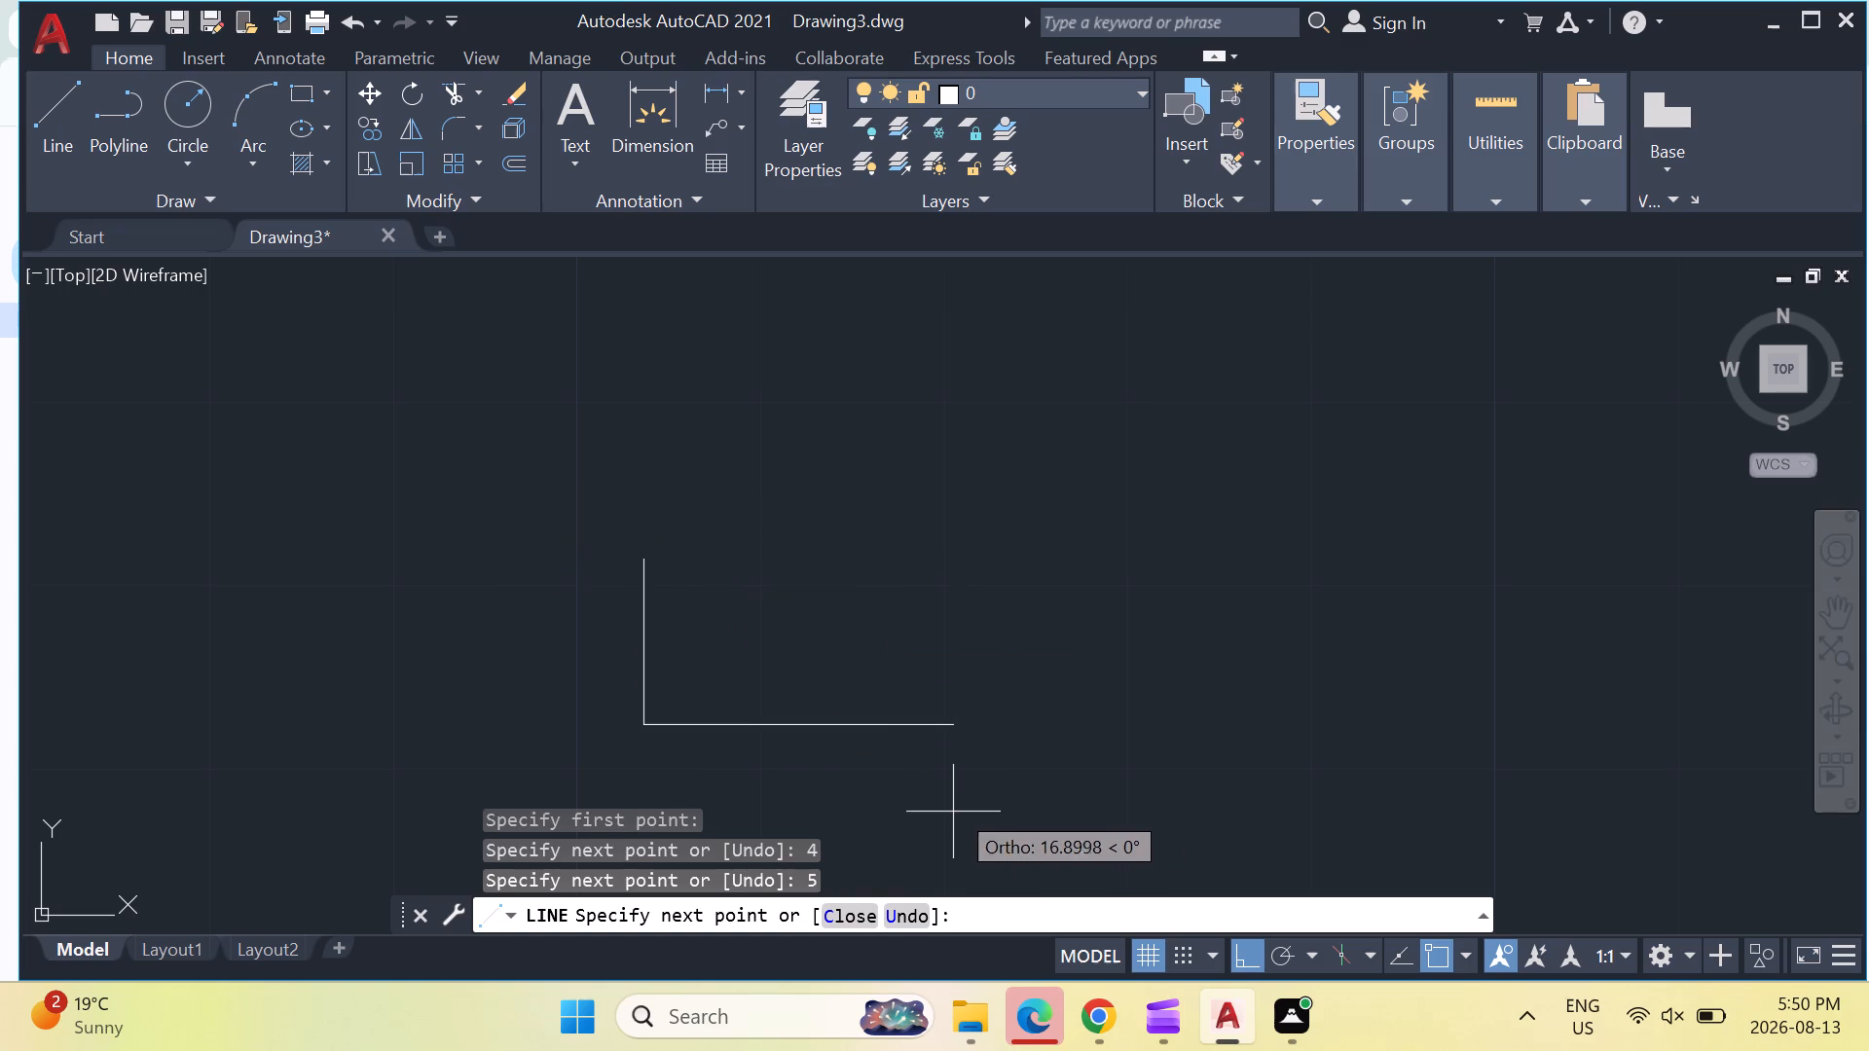
key(Escape)
key(Escape)
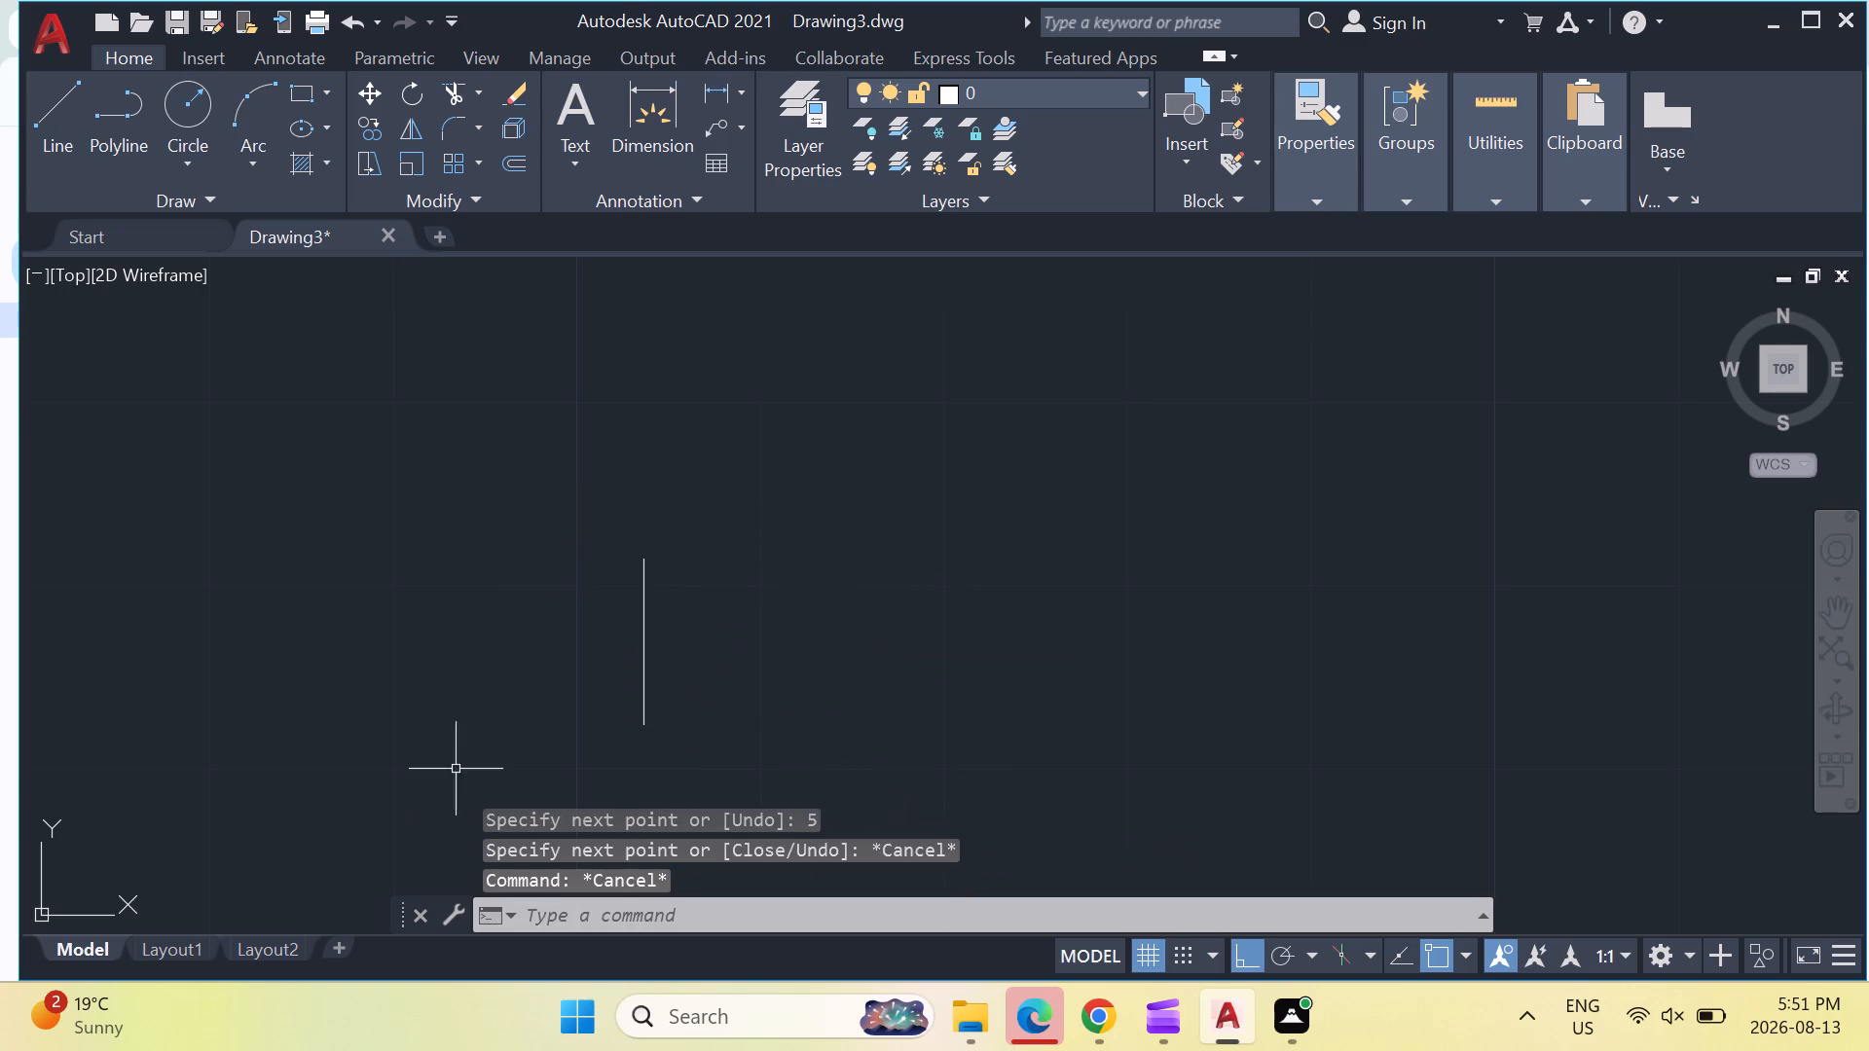
Draw a horizontal line 8 units to the right from the top end of the vertical line.
click(60, 101)
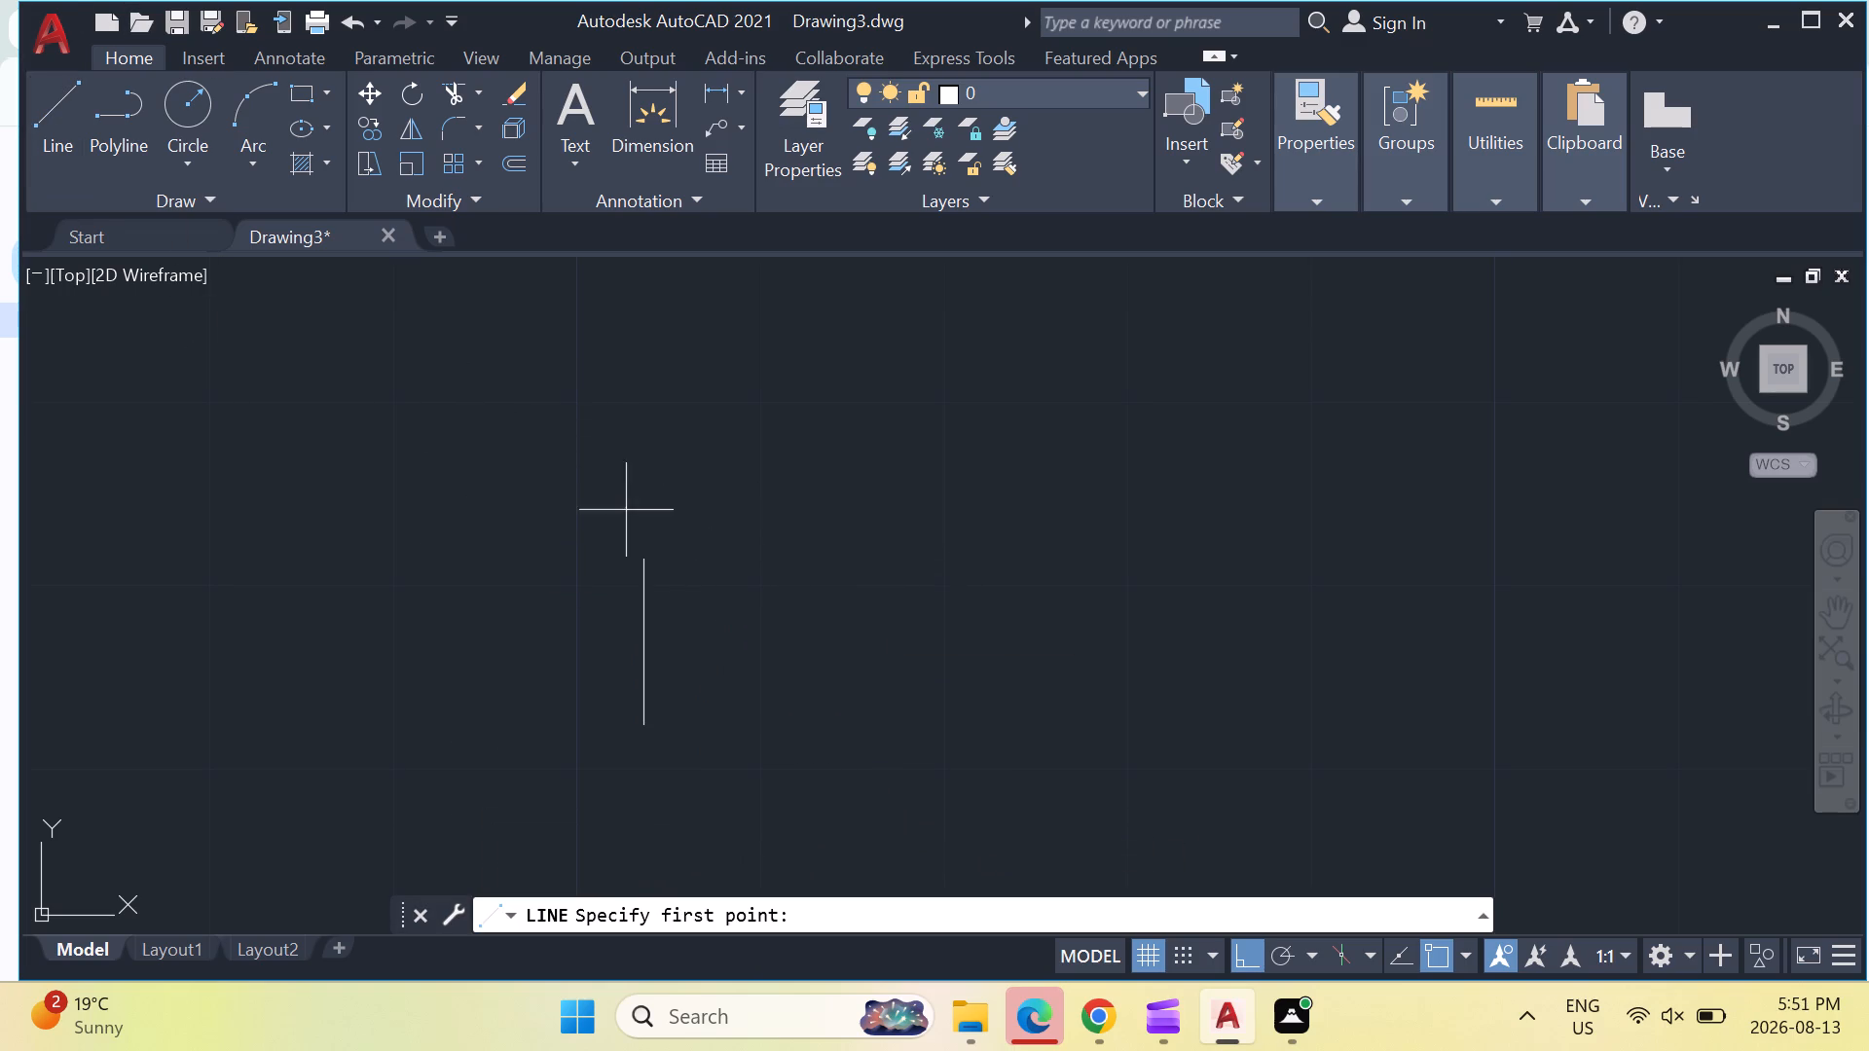
click(638, 556)
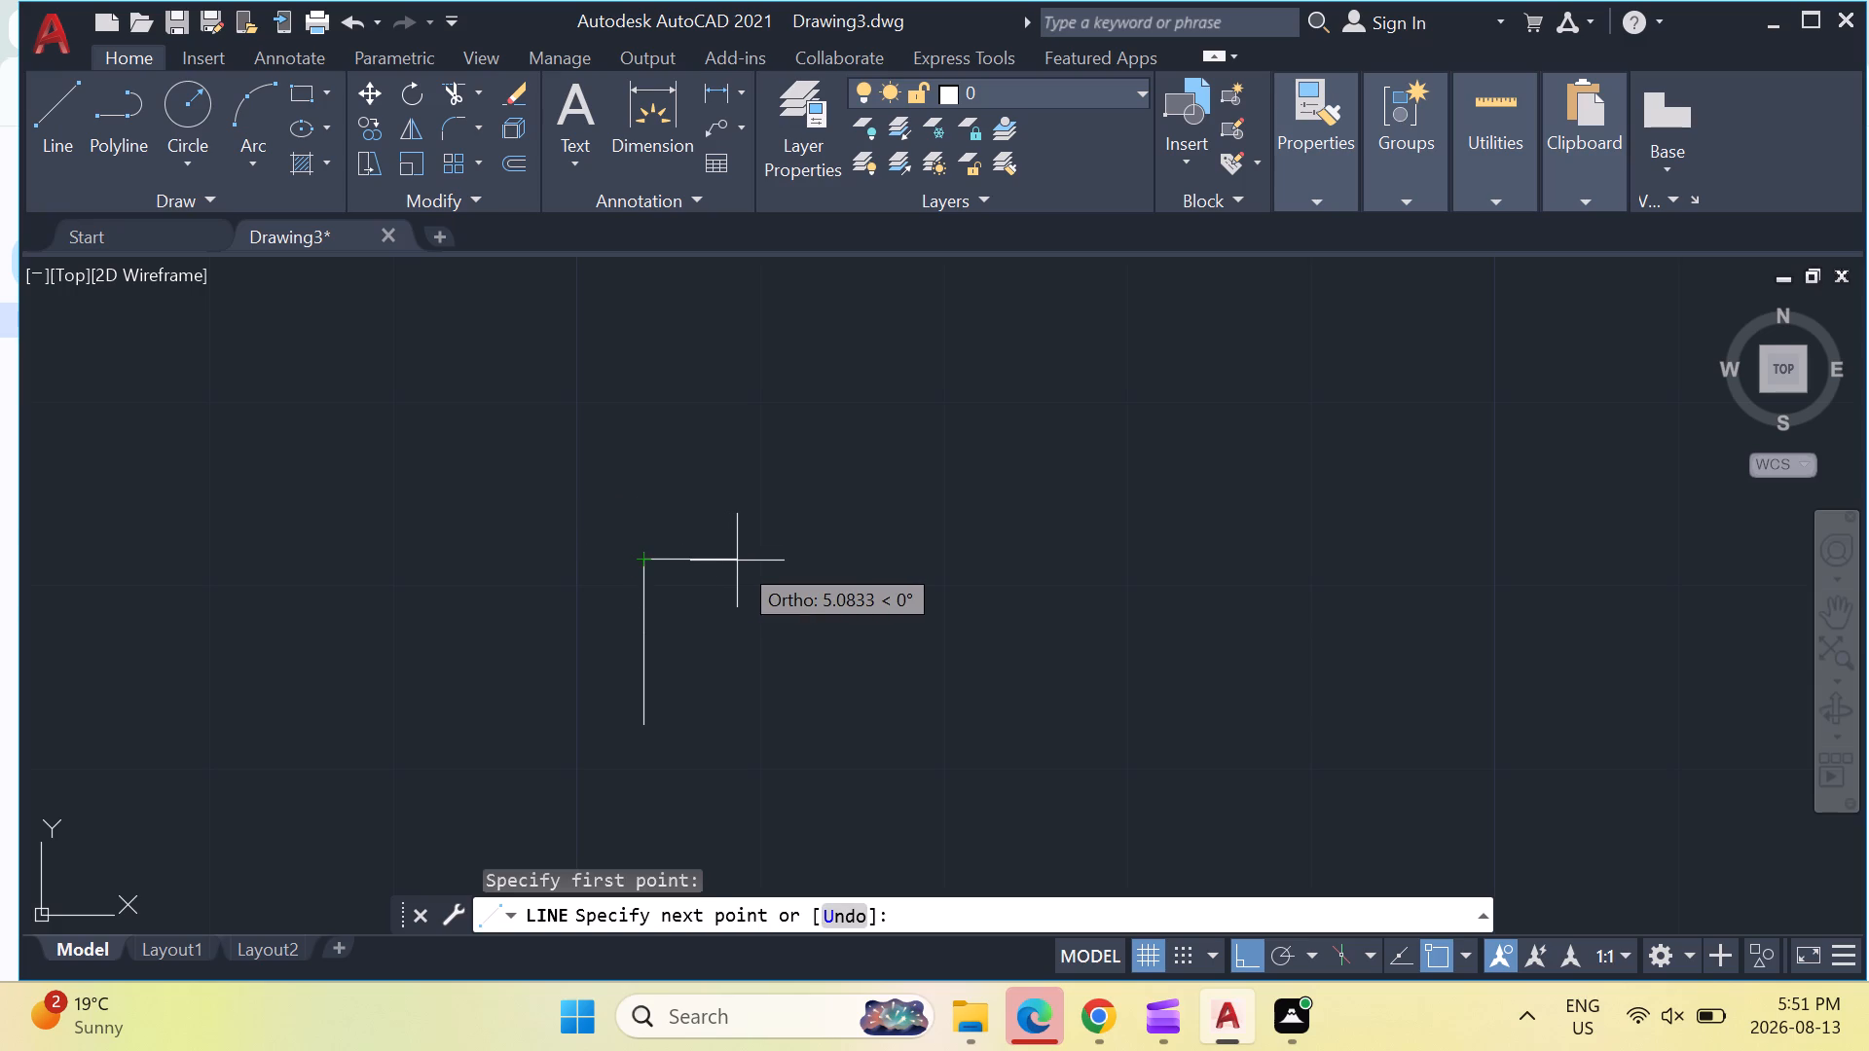
key(8)
key(Return)
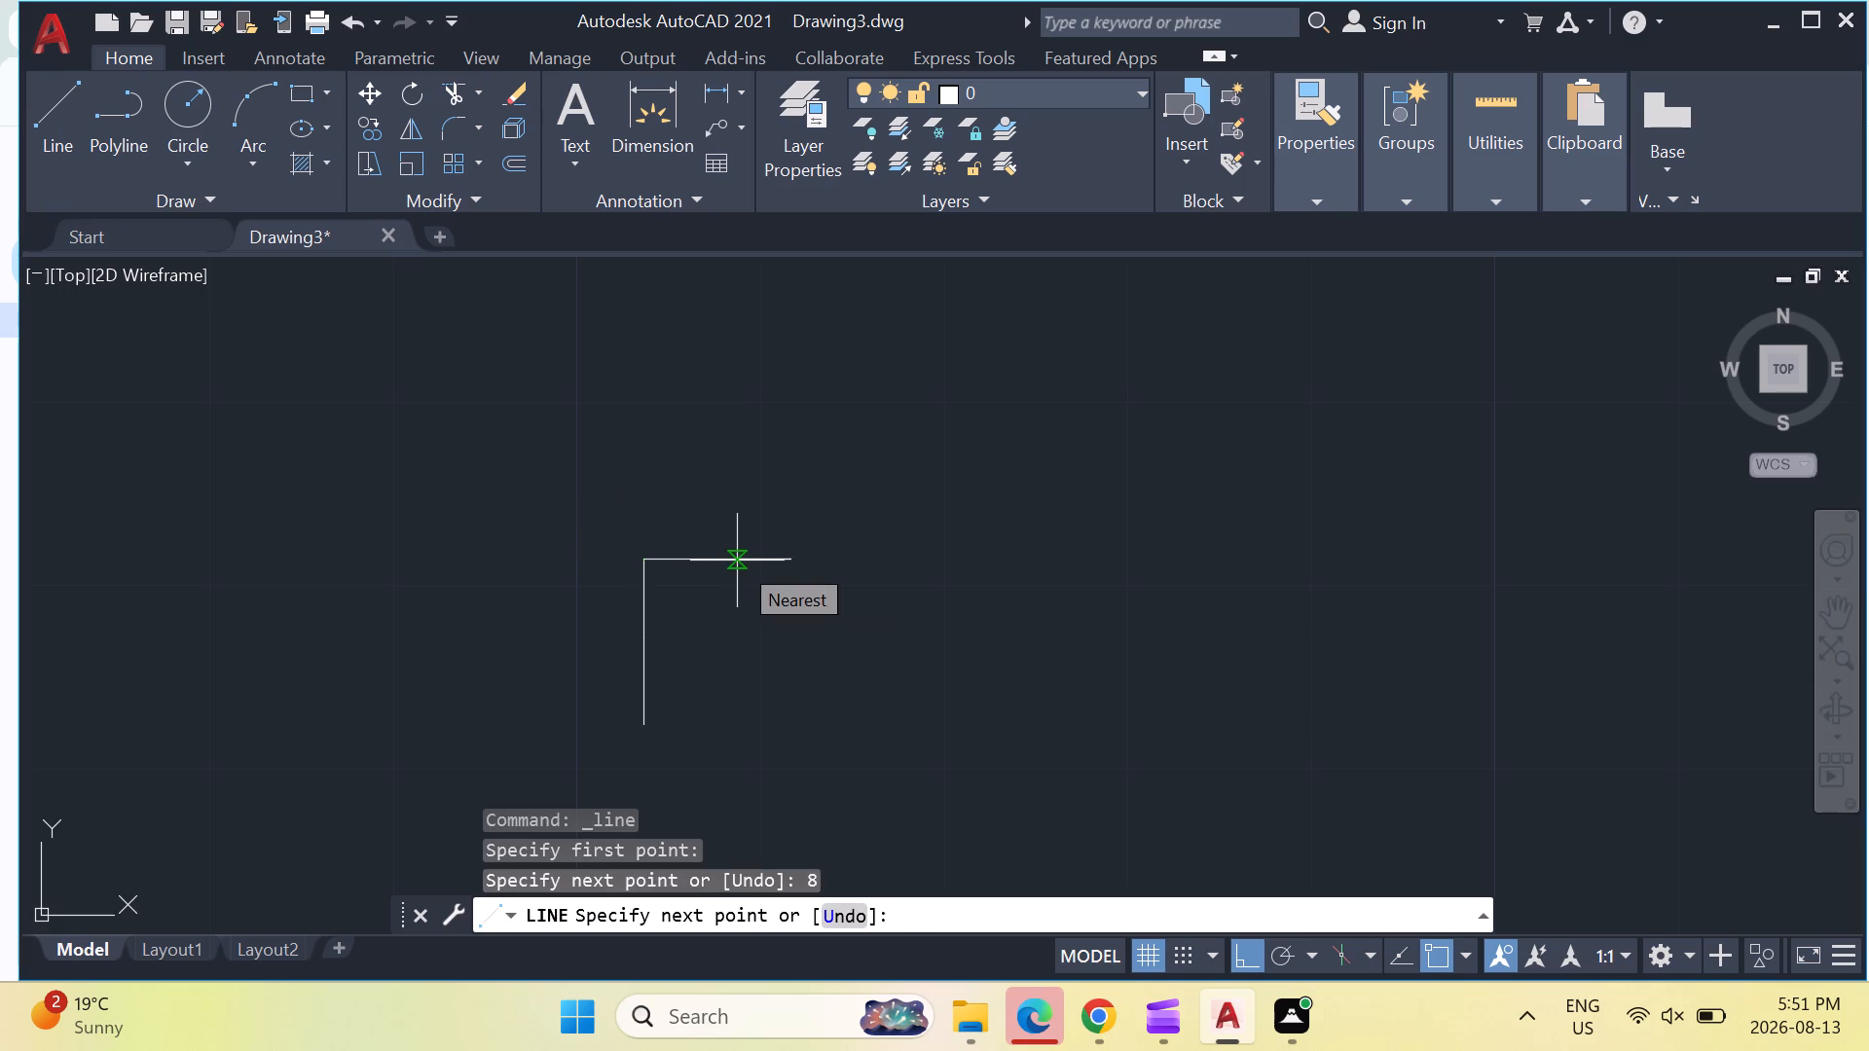
Continue vertically downward from the horizontal line's right end with two consecutive segments, 4 and 5 units long.
middle_drag(728, 725, 597, 469)
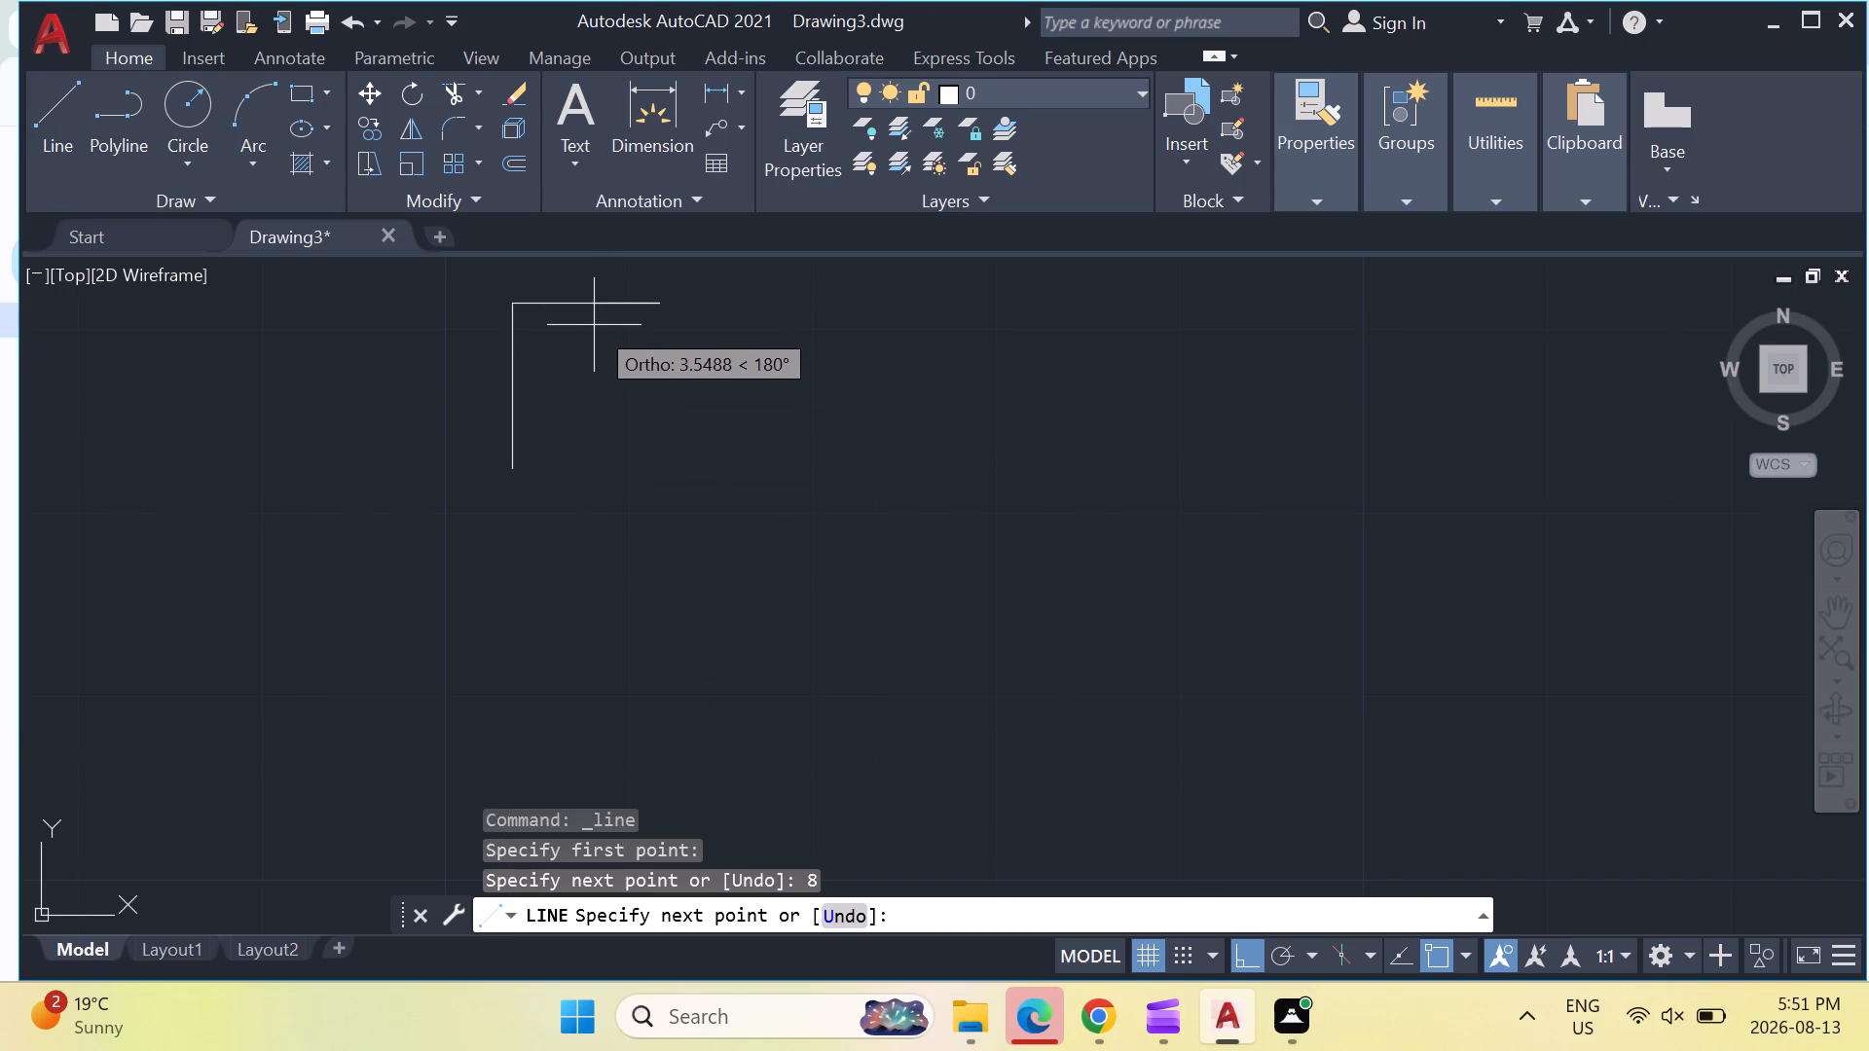
middle_drag(605, 345, 588, 404)
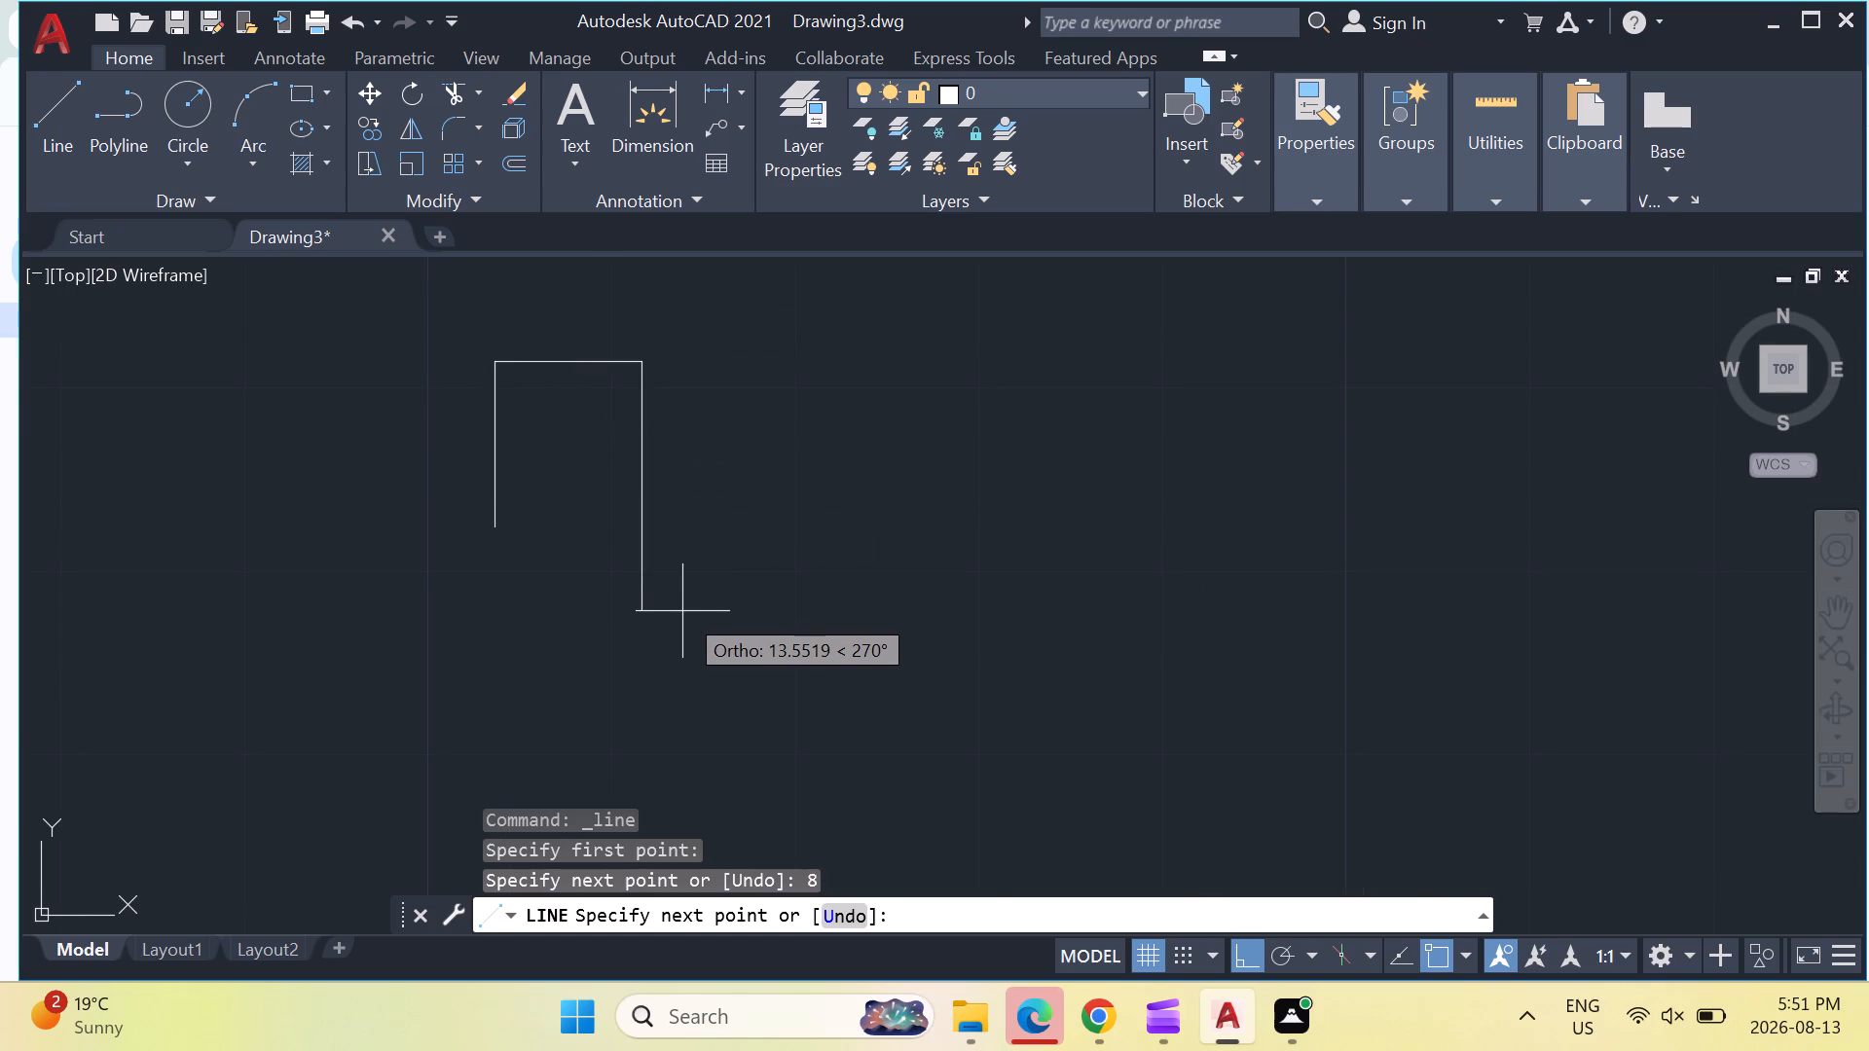
key(4)
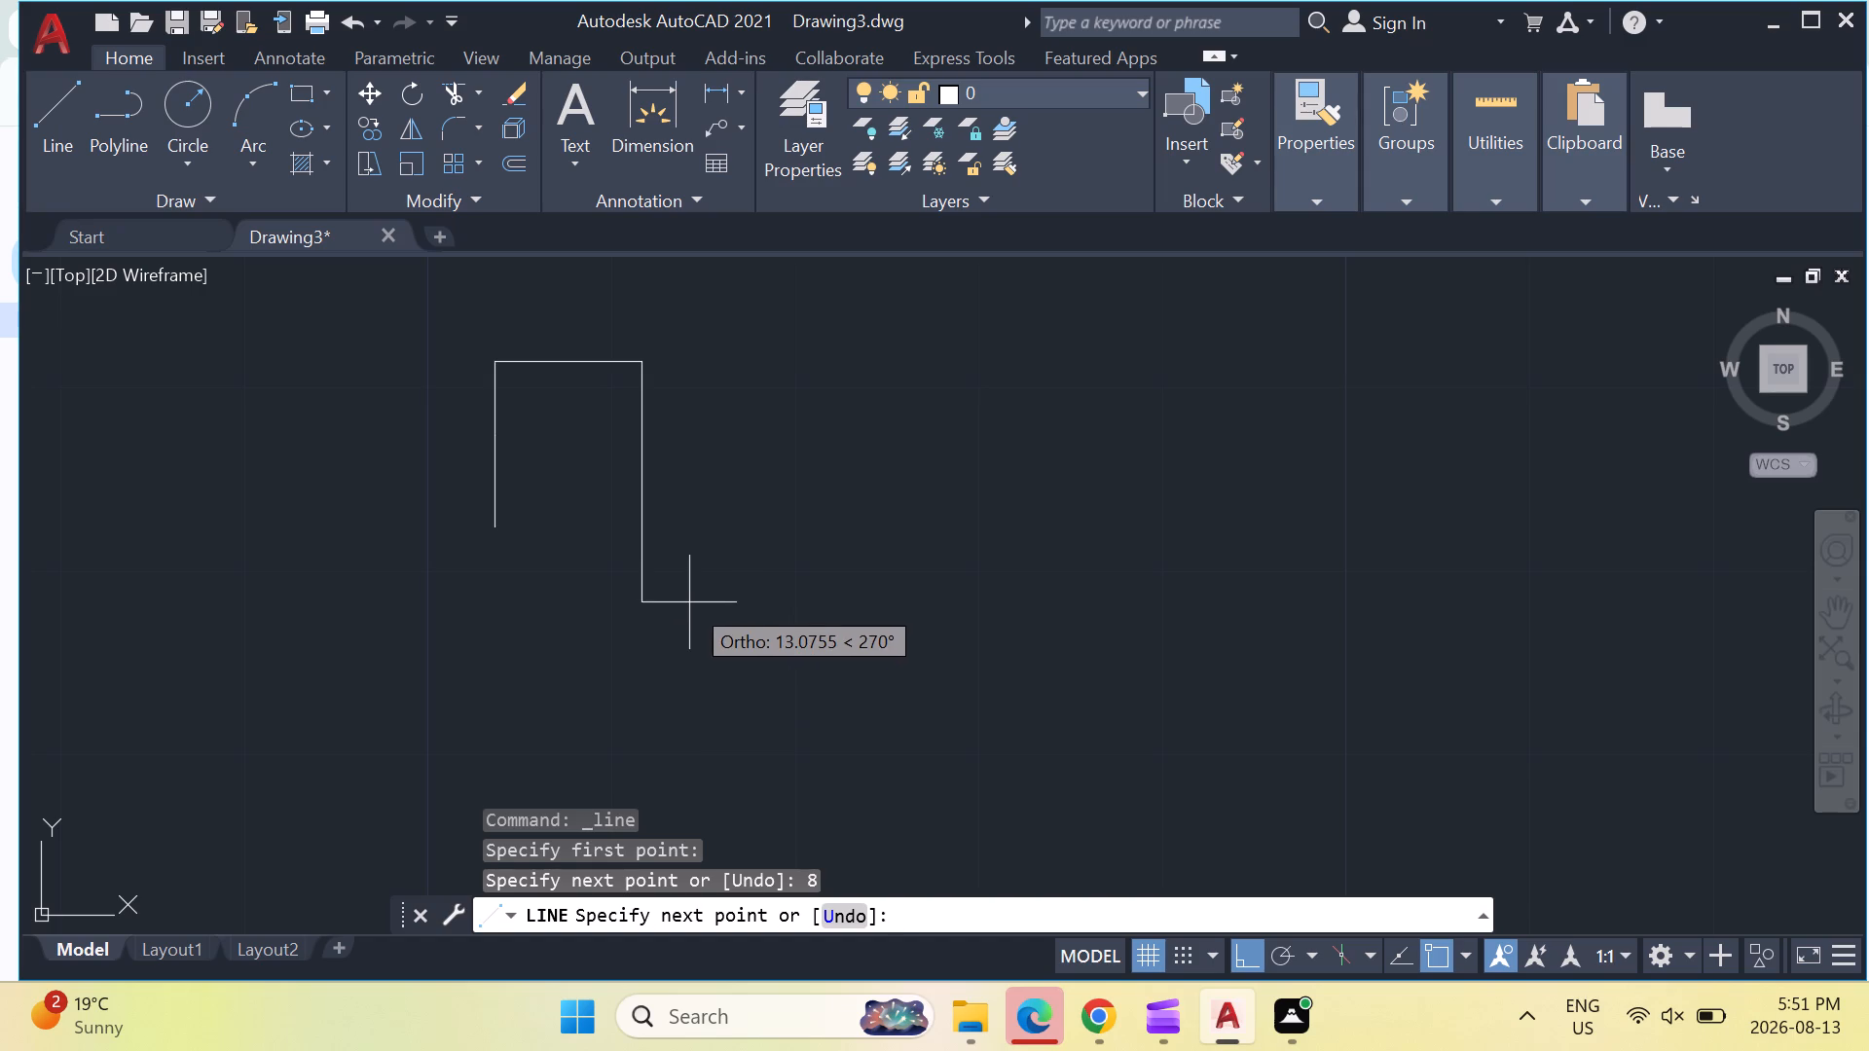
key(Return)
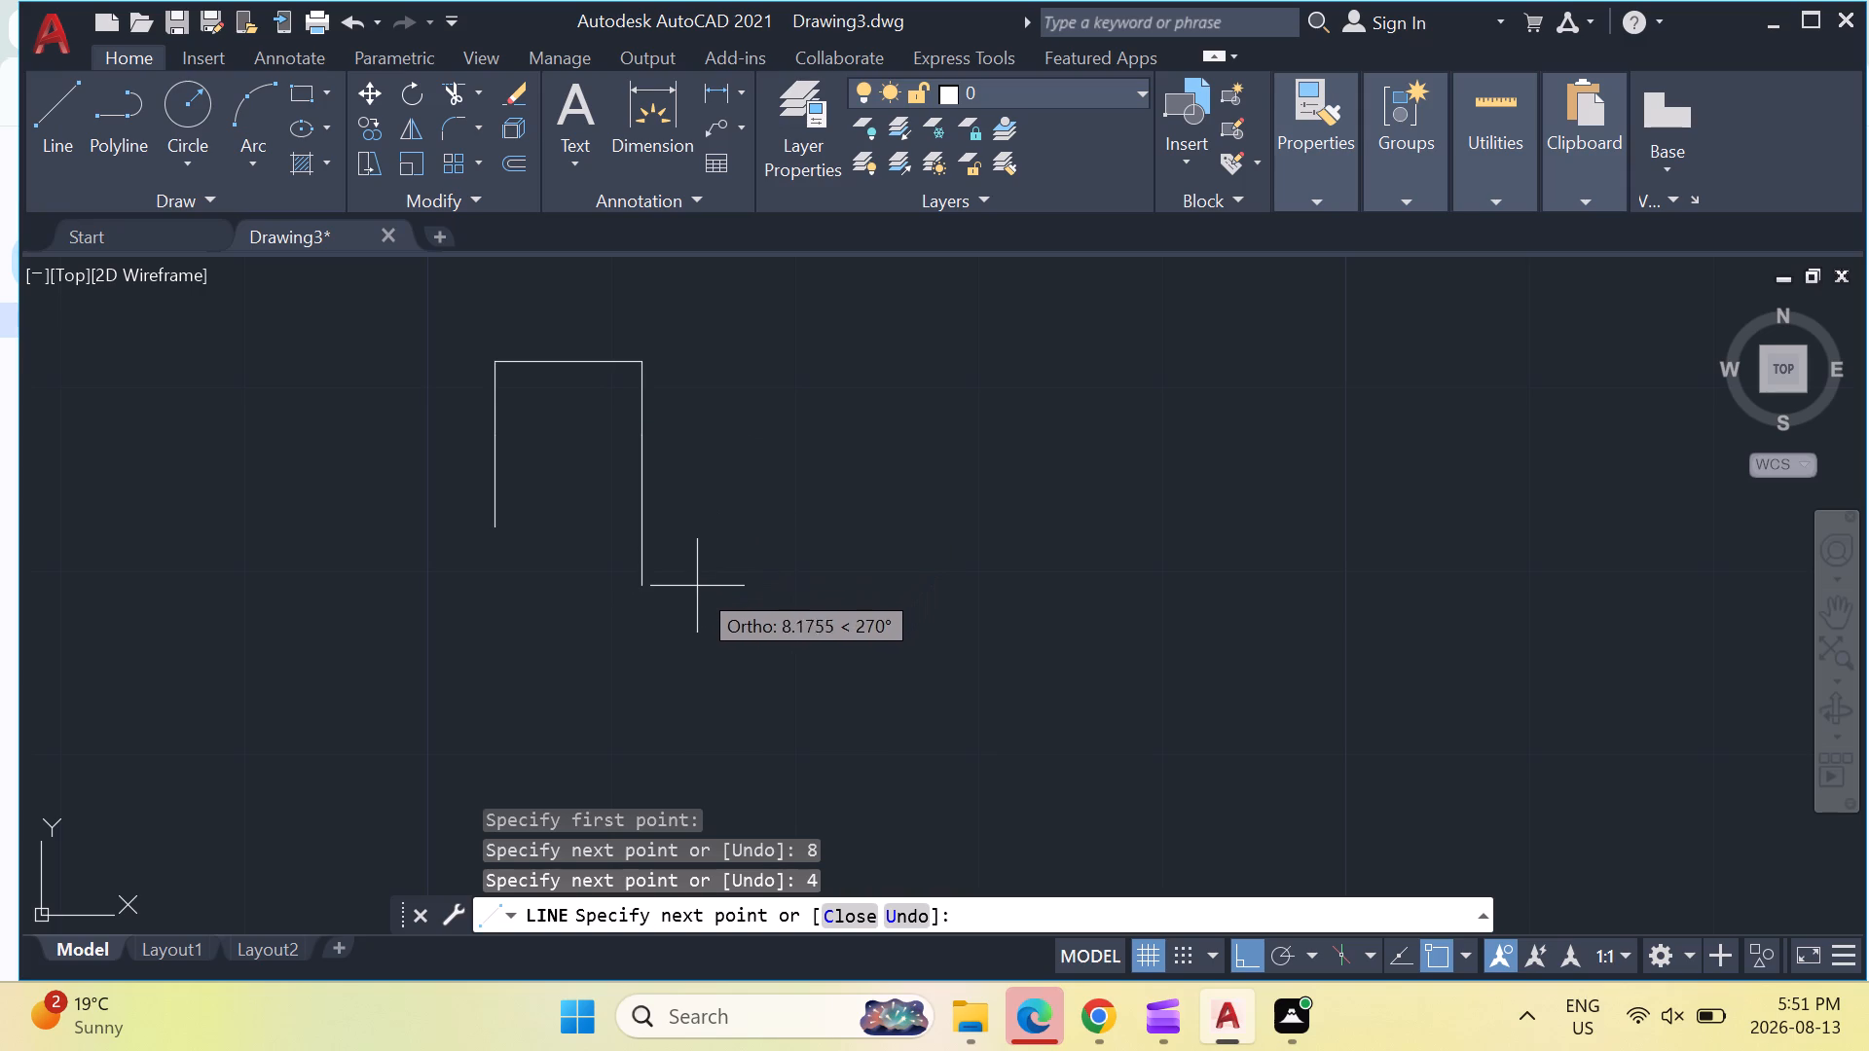
middle_drag(607, 490, 621, 504)
scroll(675, 491, up, 1)
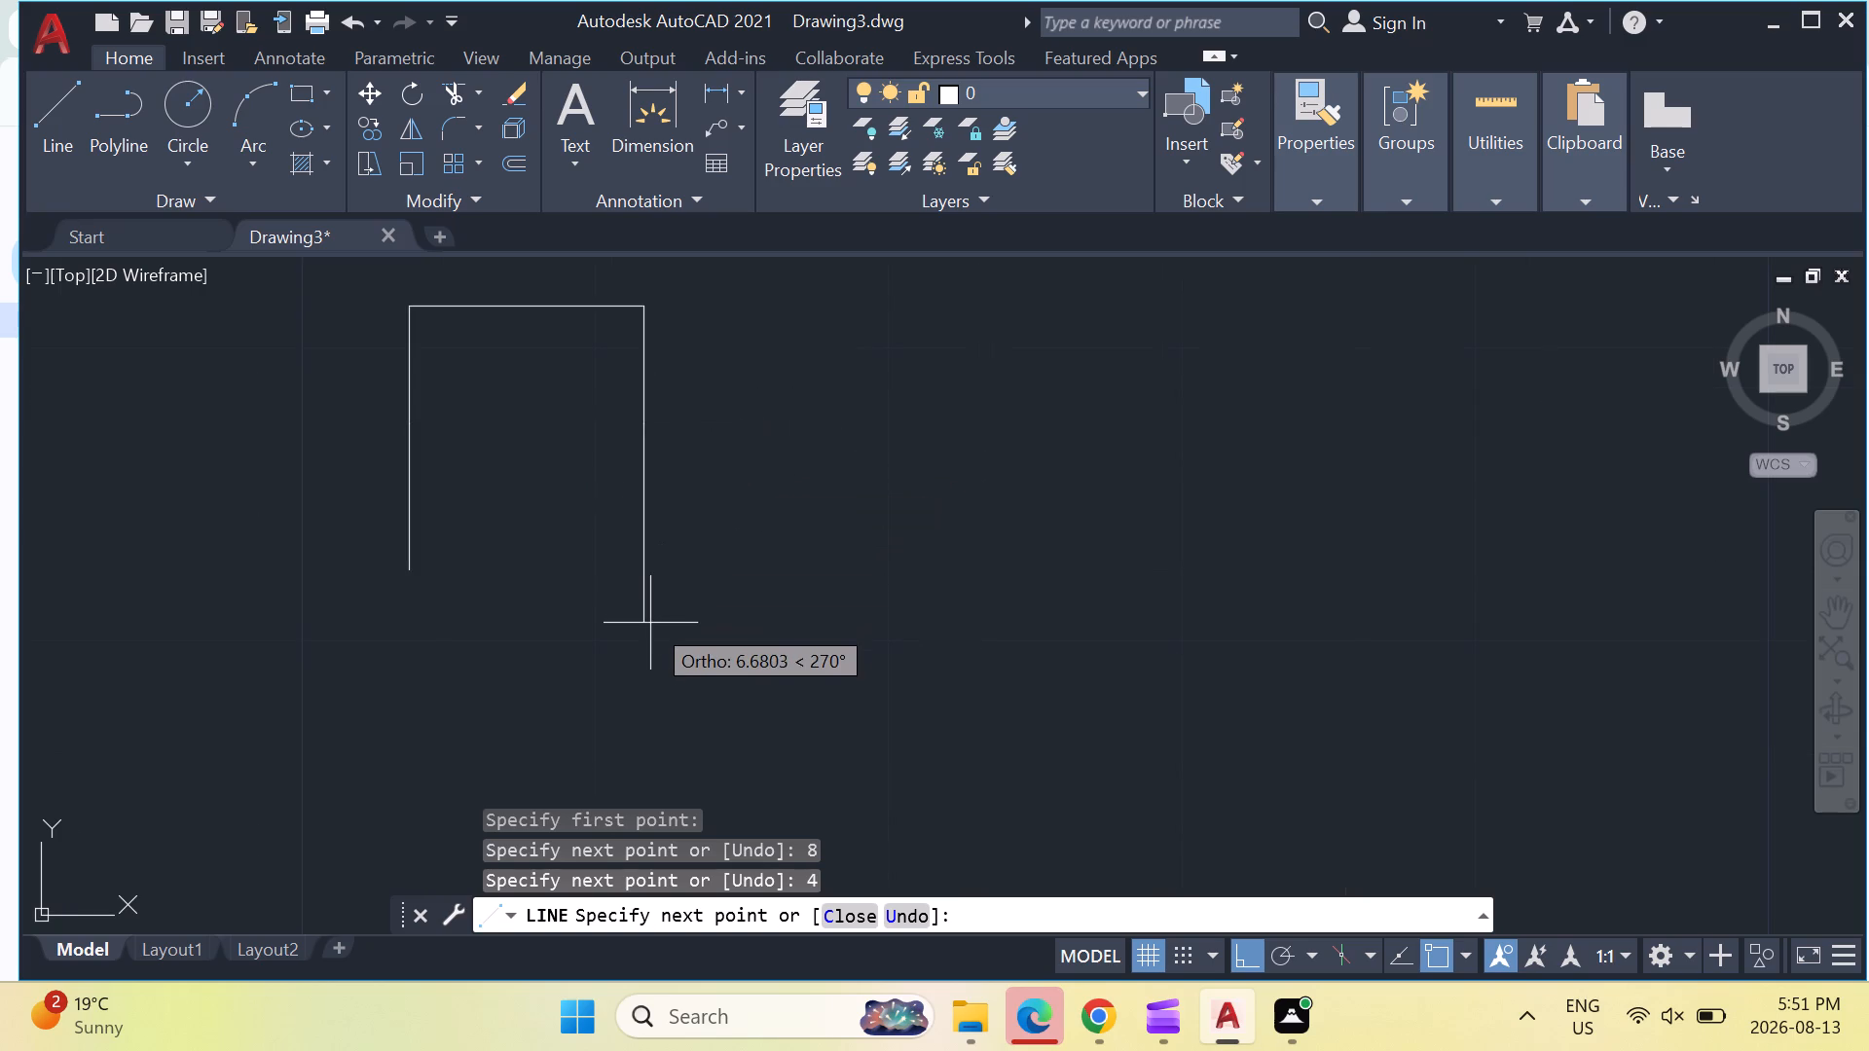
key(5)
key(Return)
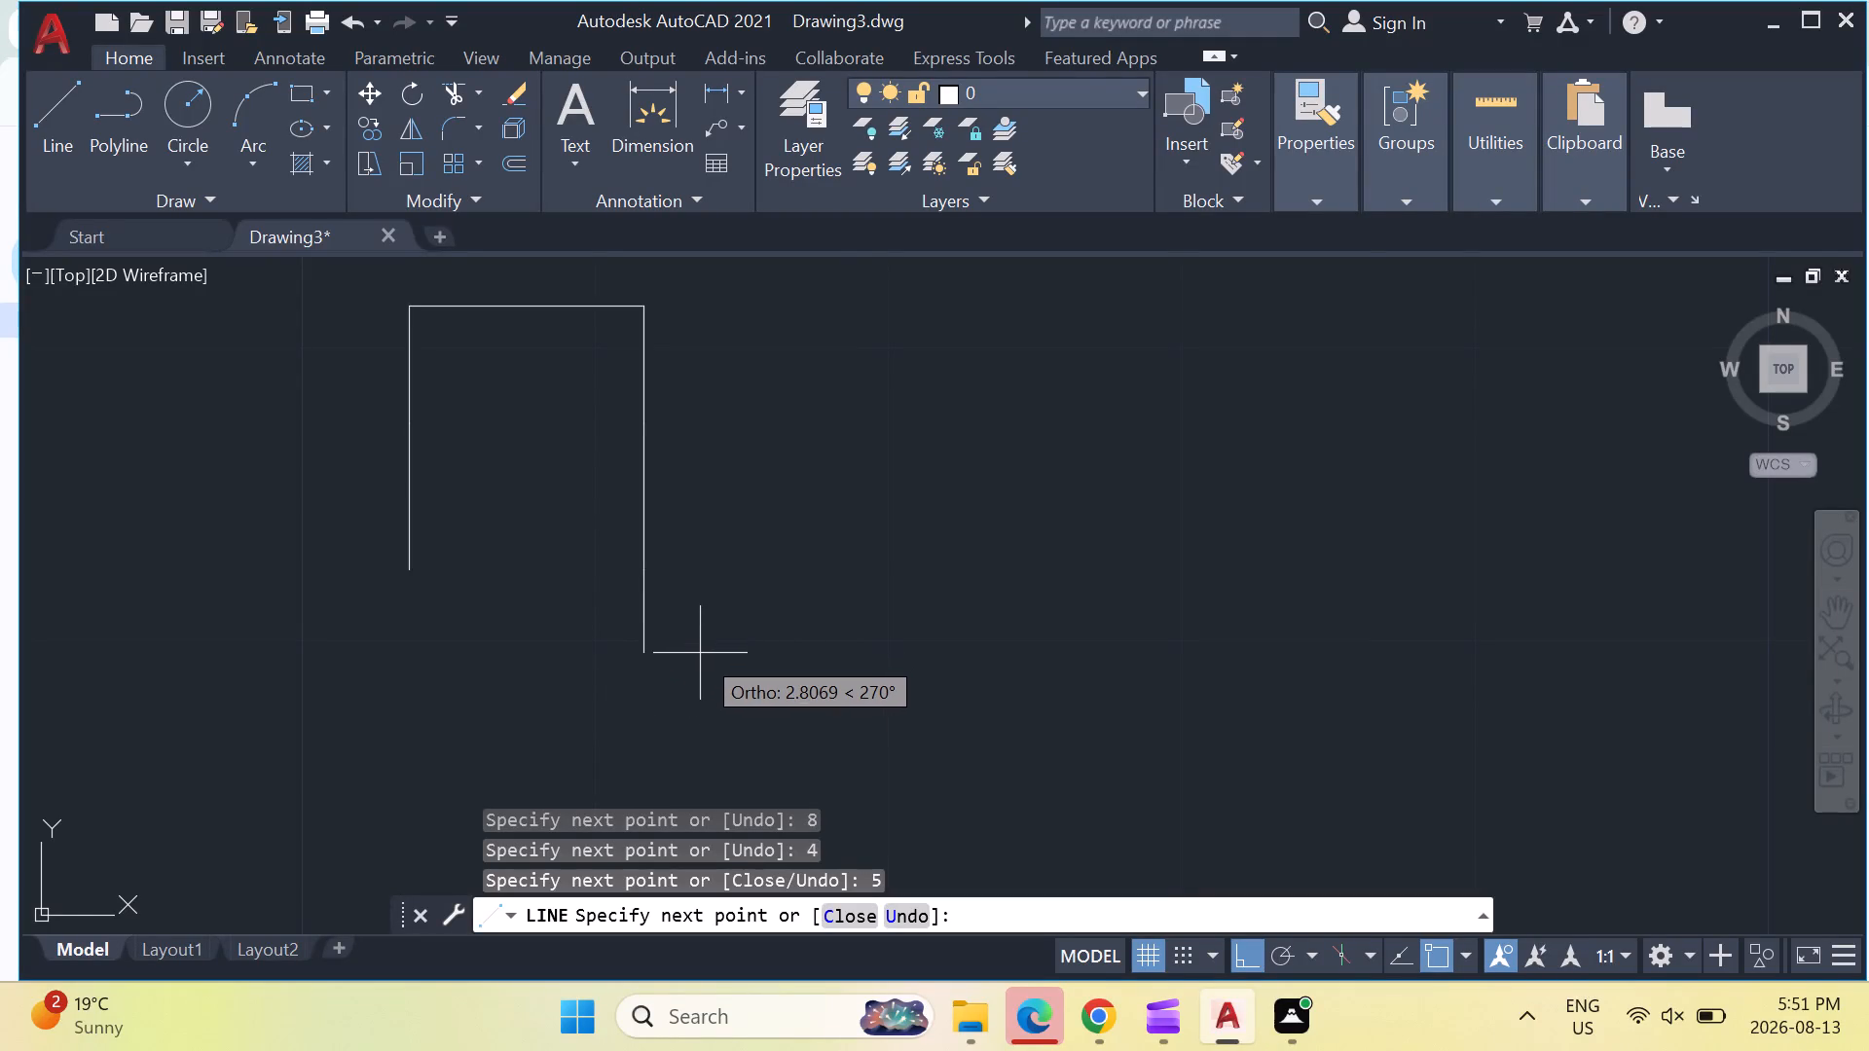
scroll(700, 653, down, 1)
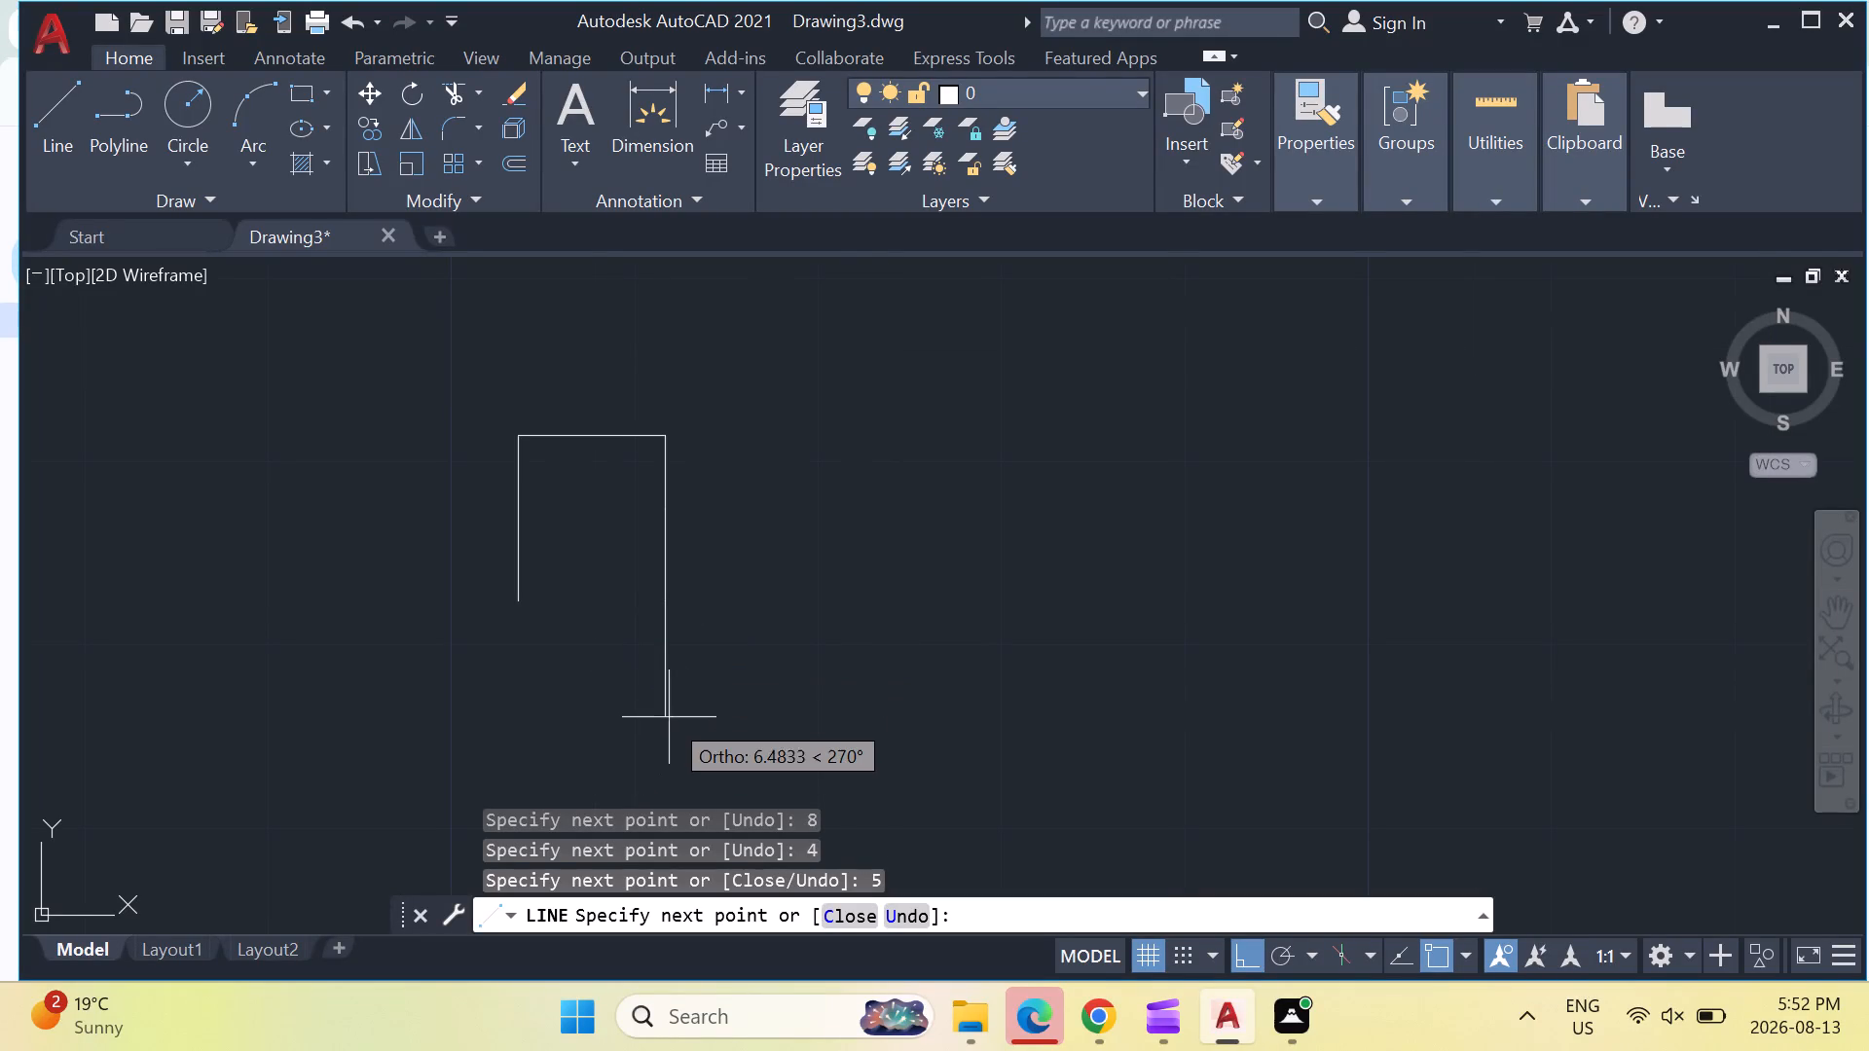
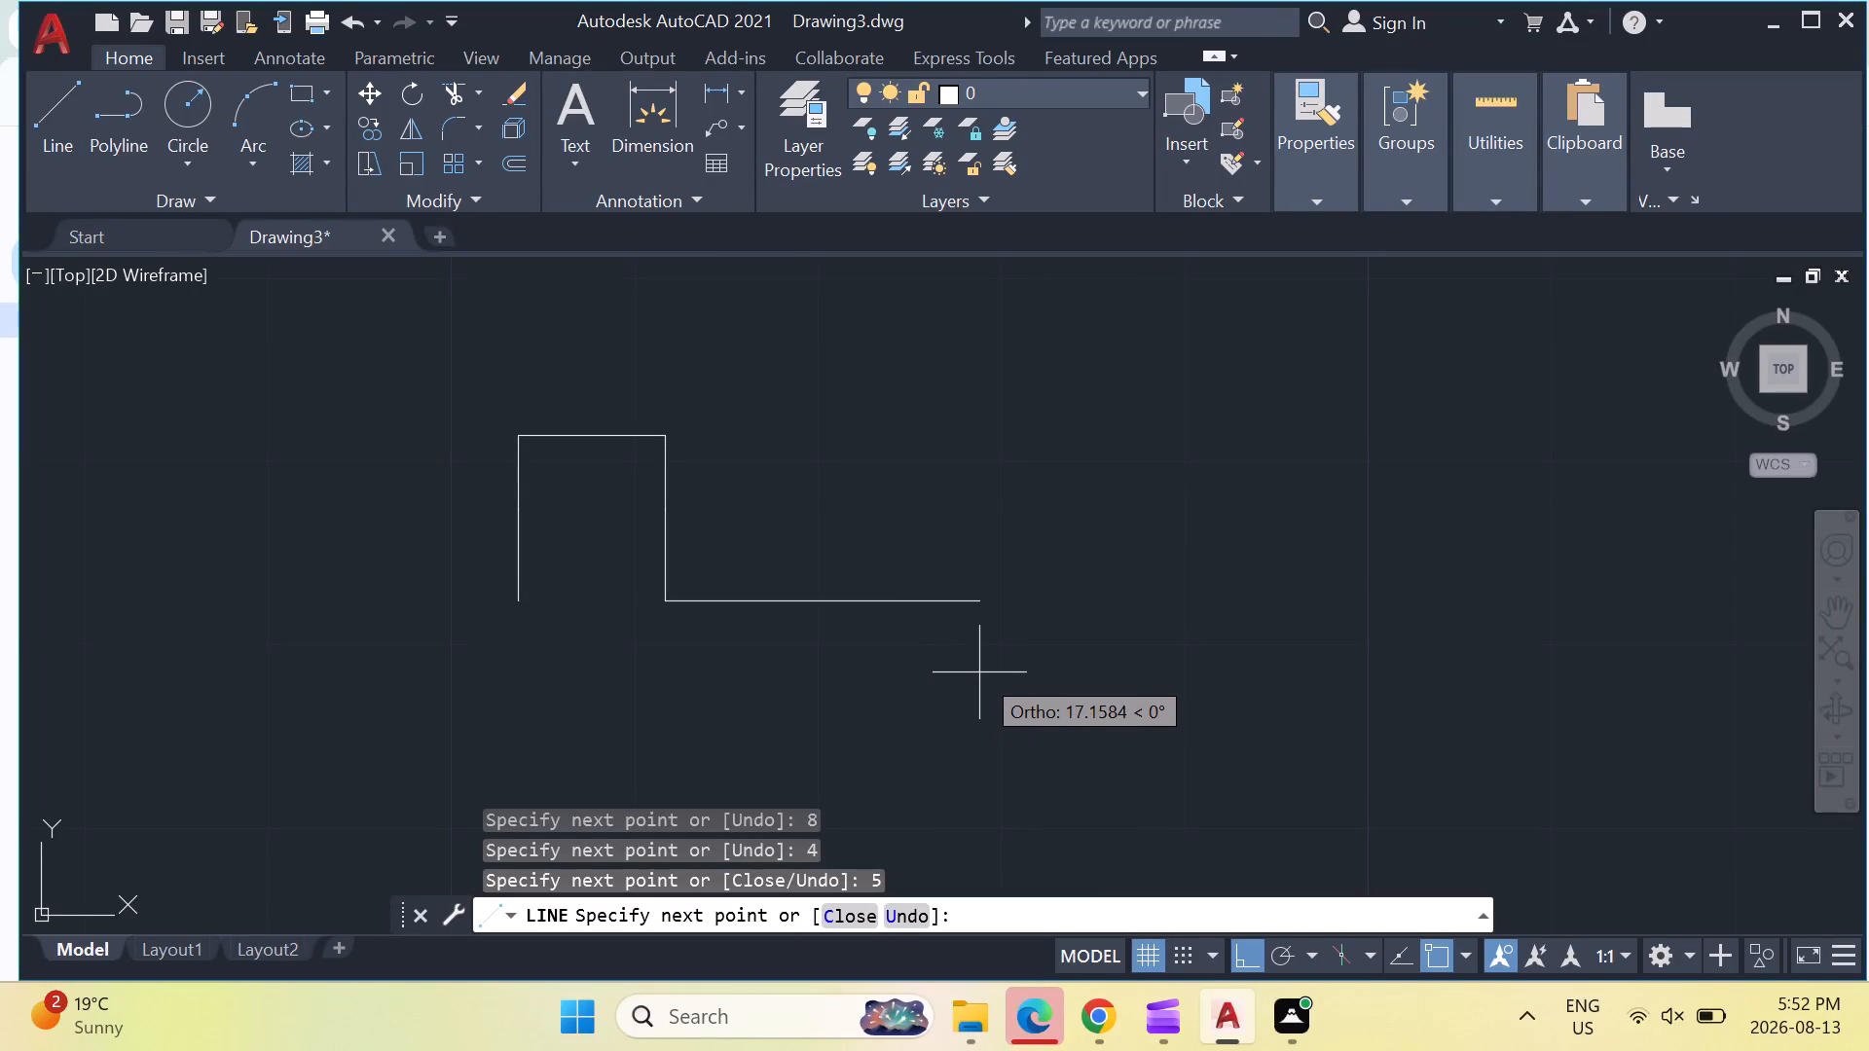
End the running Line command and draw a vertical line 78 units downward from the outline's top-left corner.
key(Escape)
key(Escape)
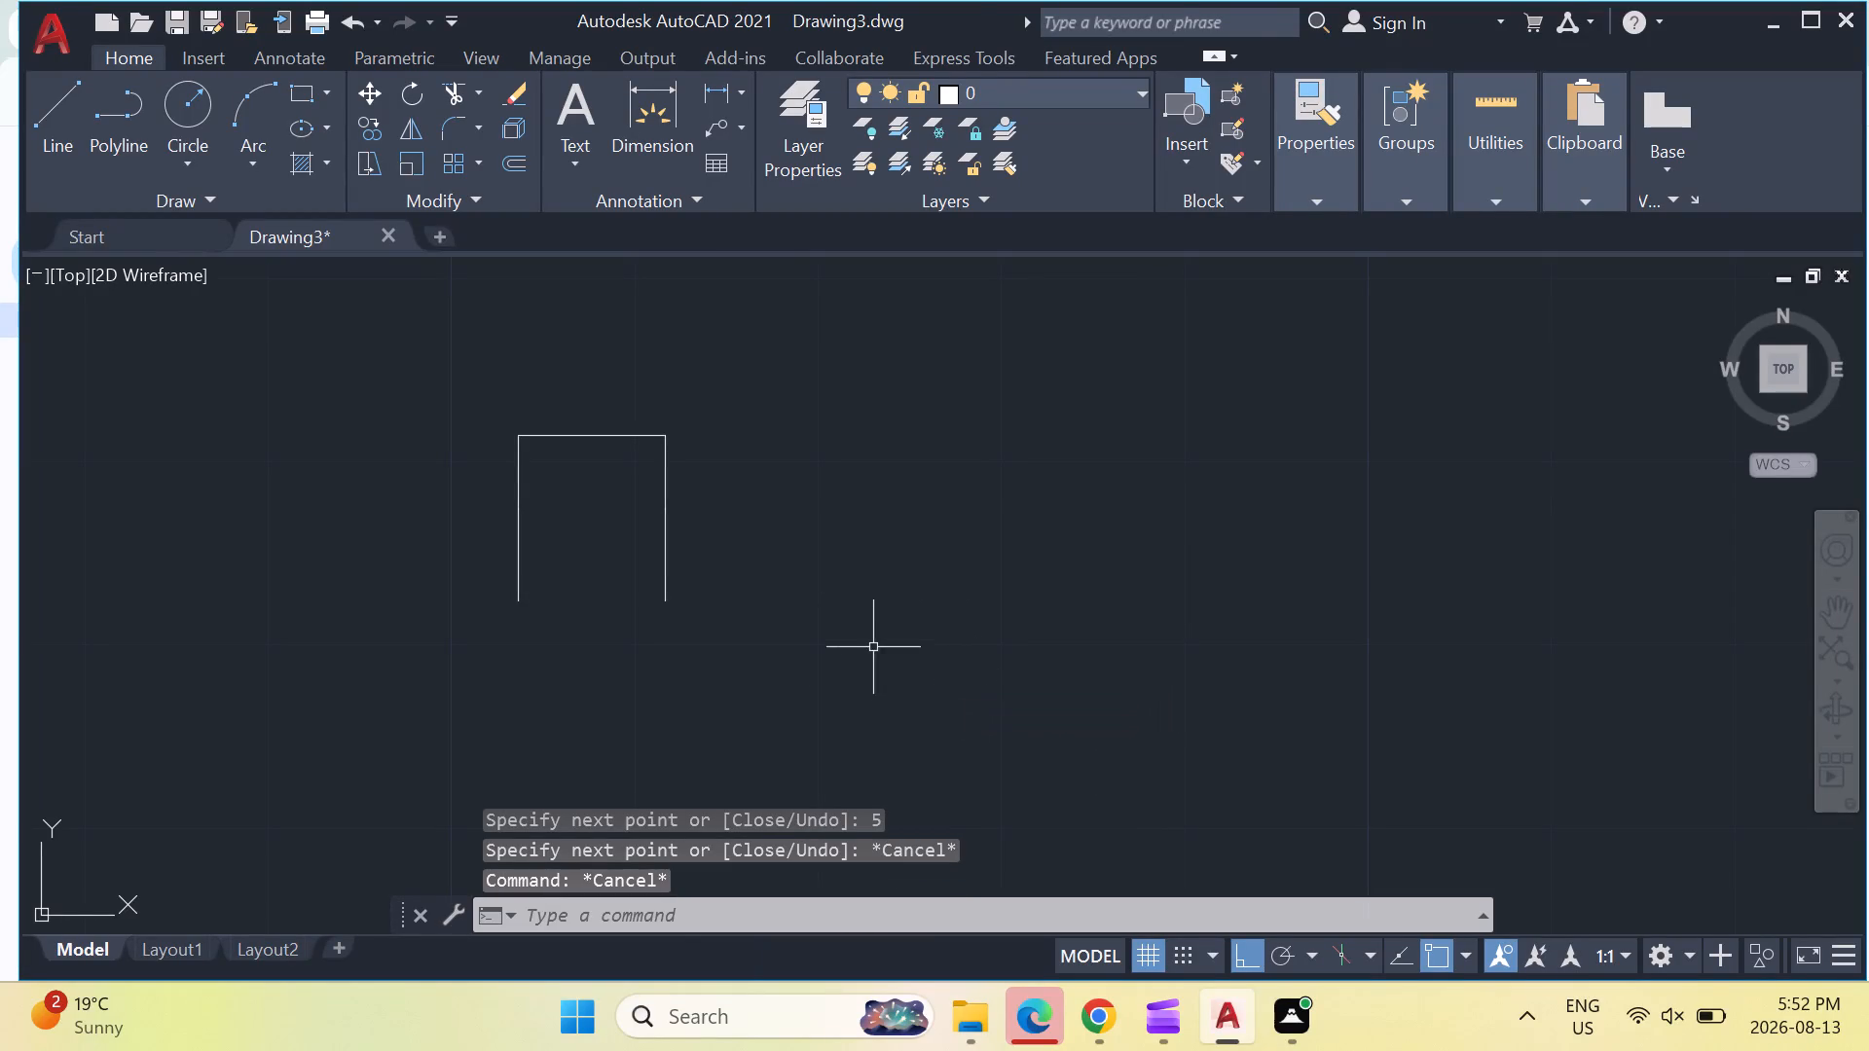
click(73, 111)
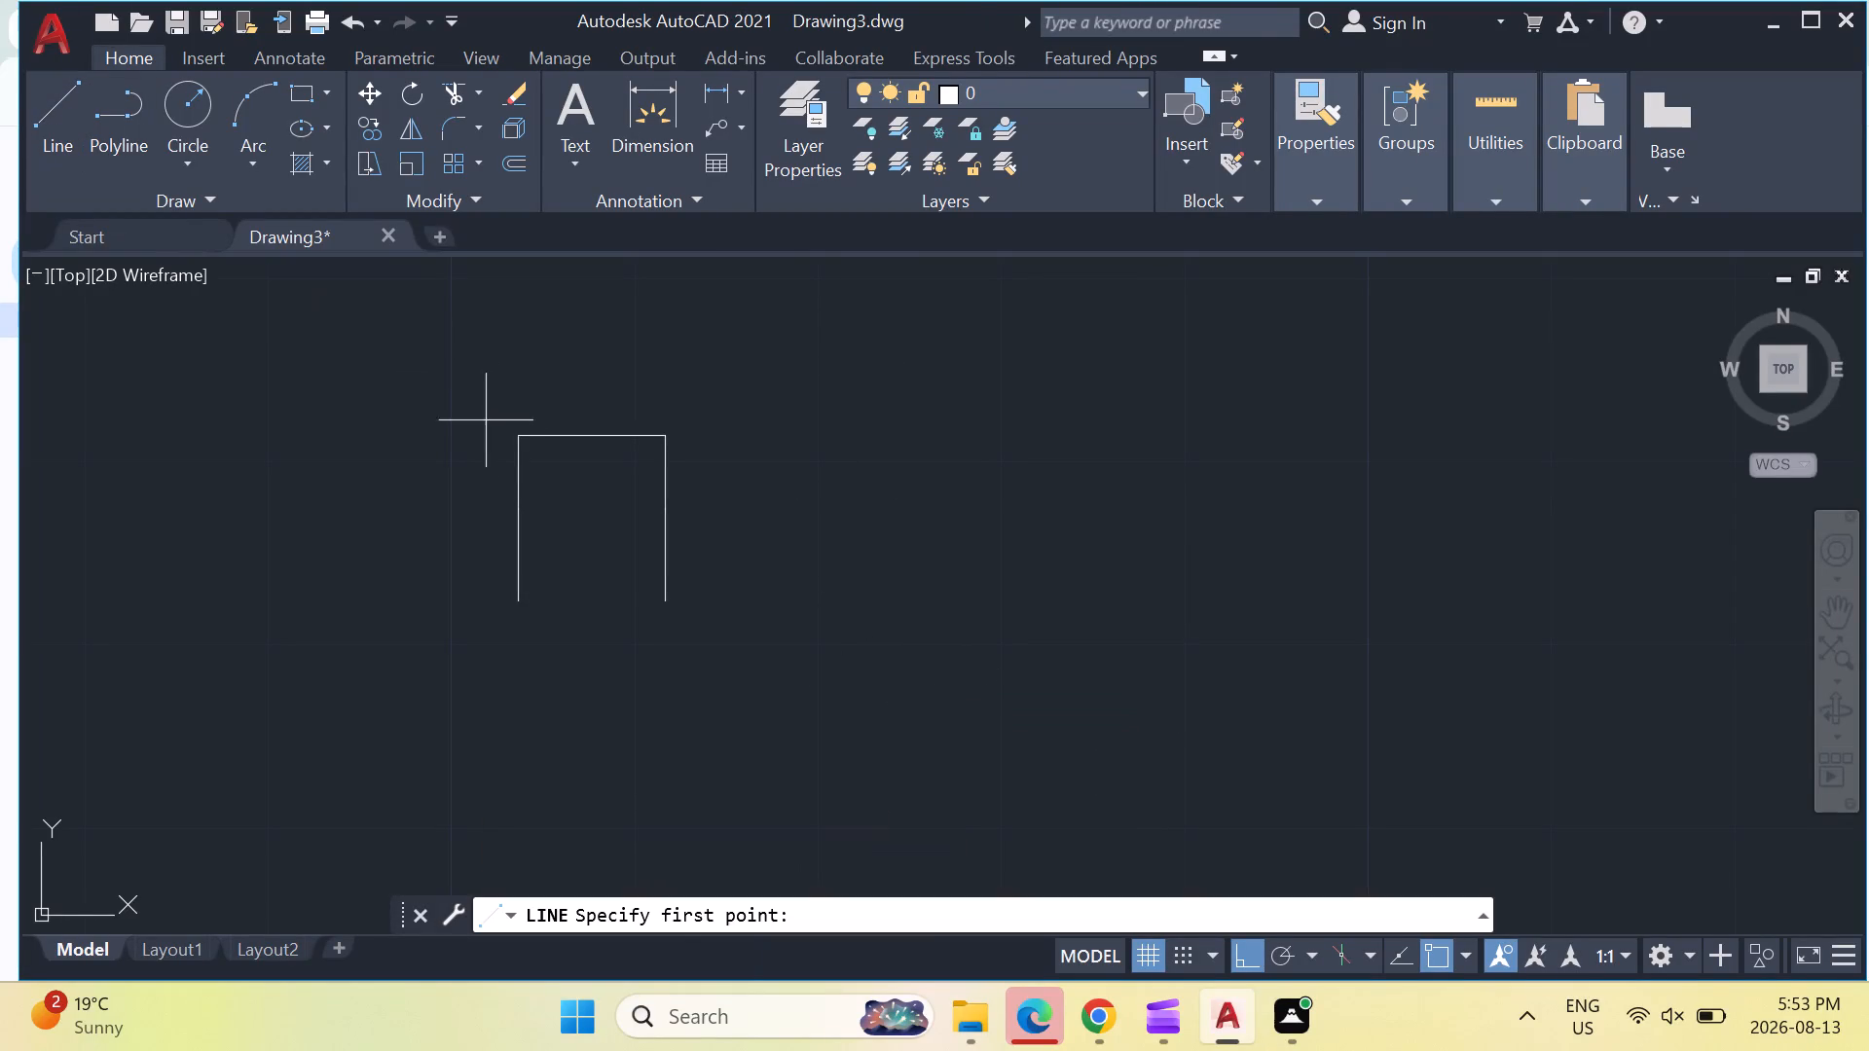
click(524, 444)
middle_drag(555, 800, 644, 646)
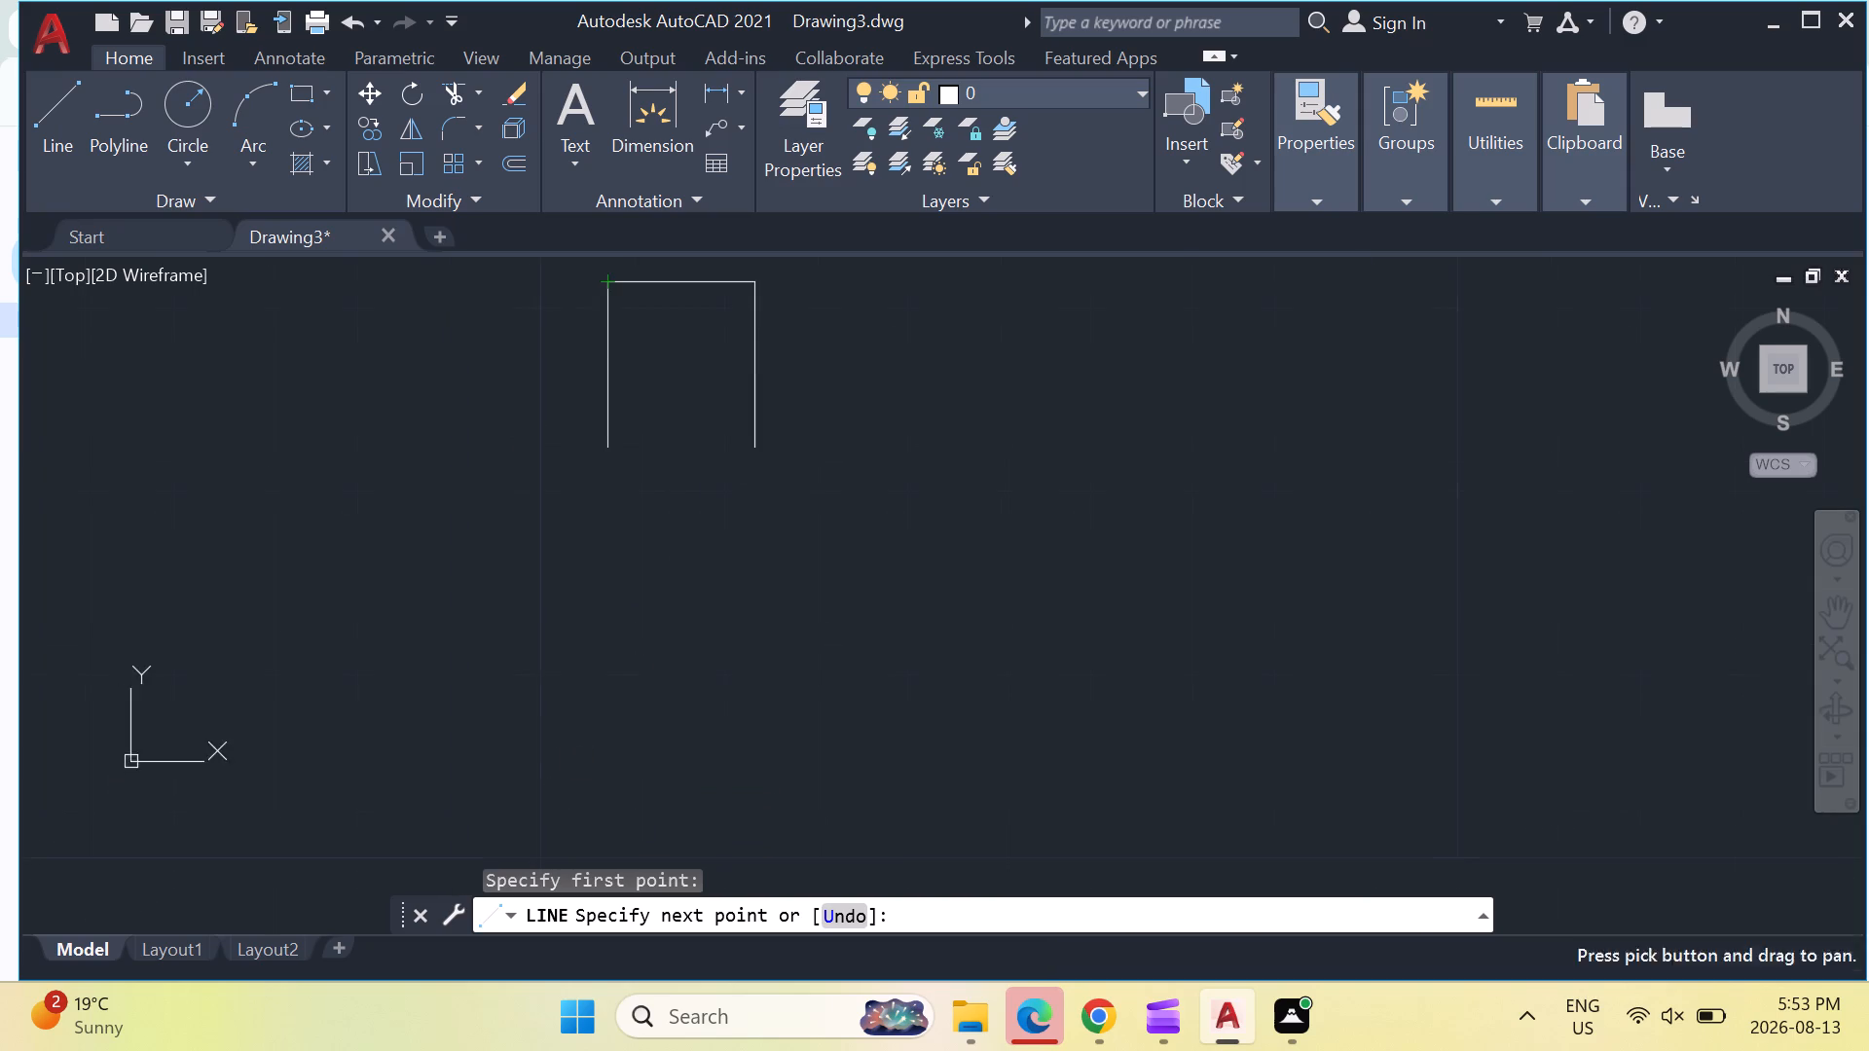
scroll(644, 646, down, 1)
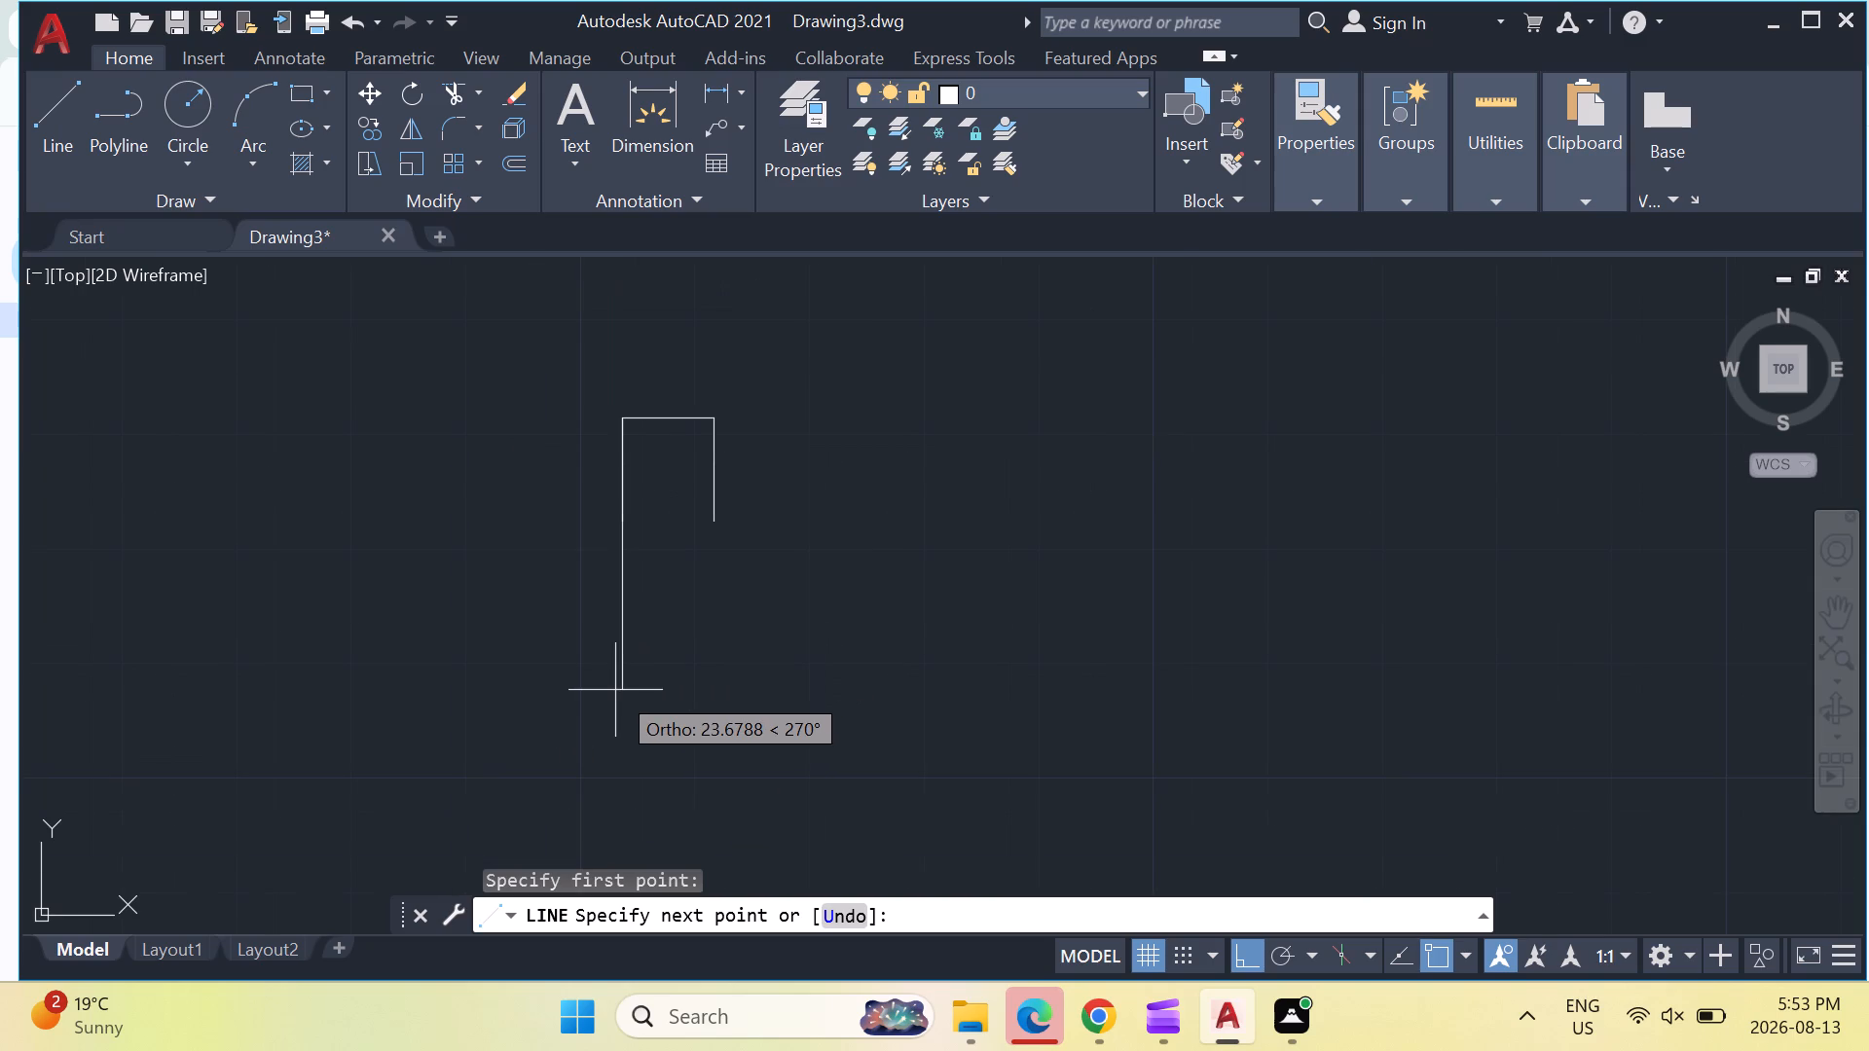
middle_drag(615, 690, 649, 622)
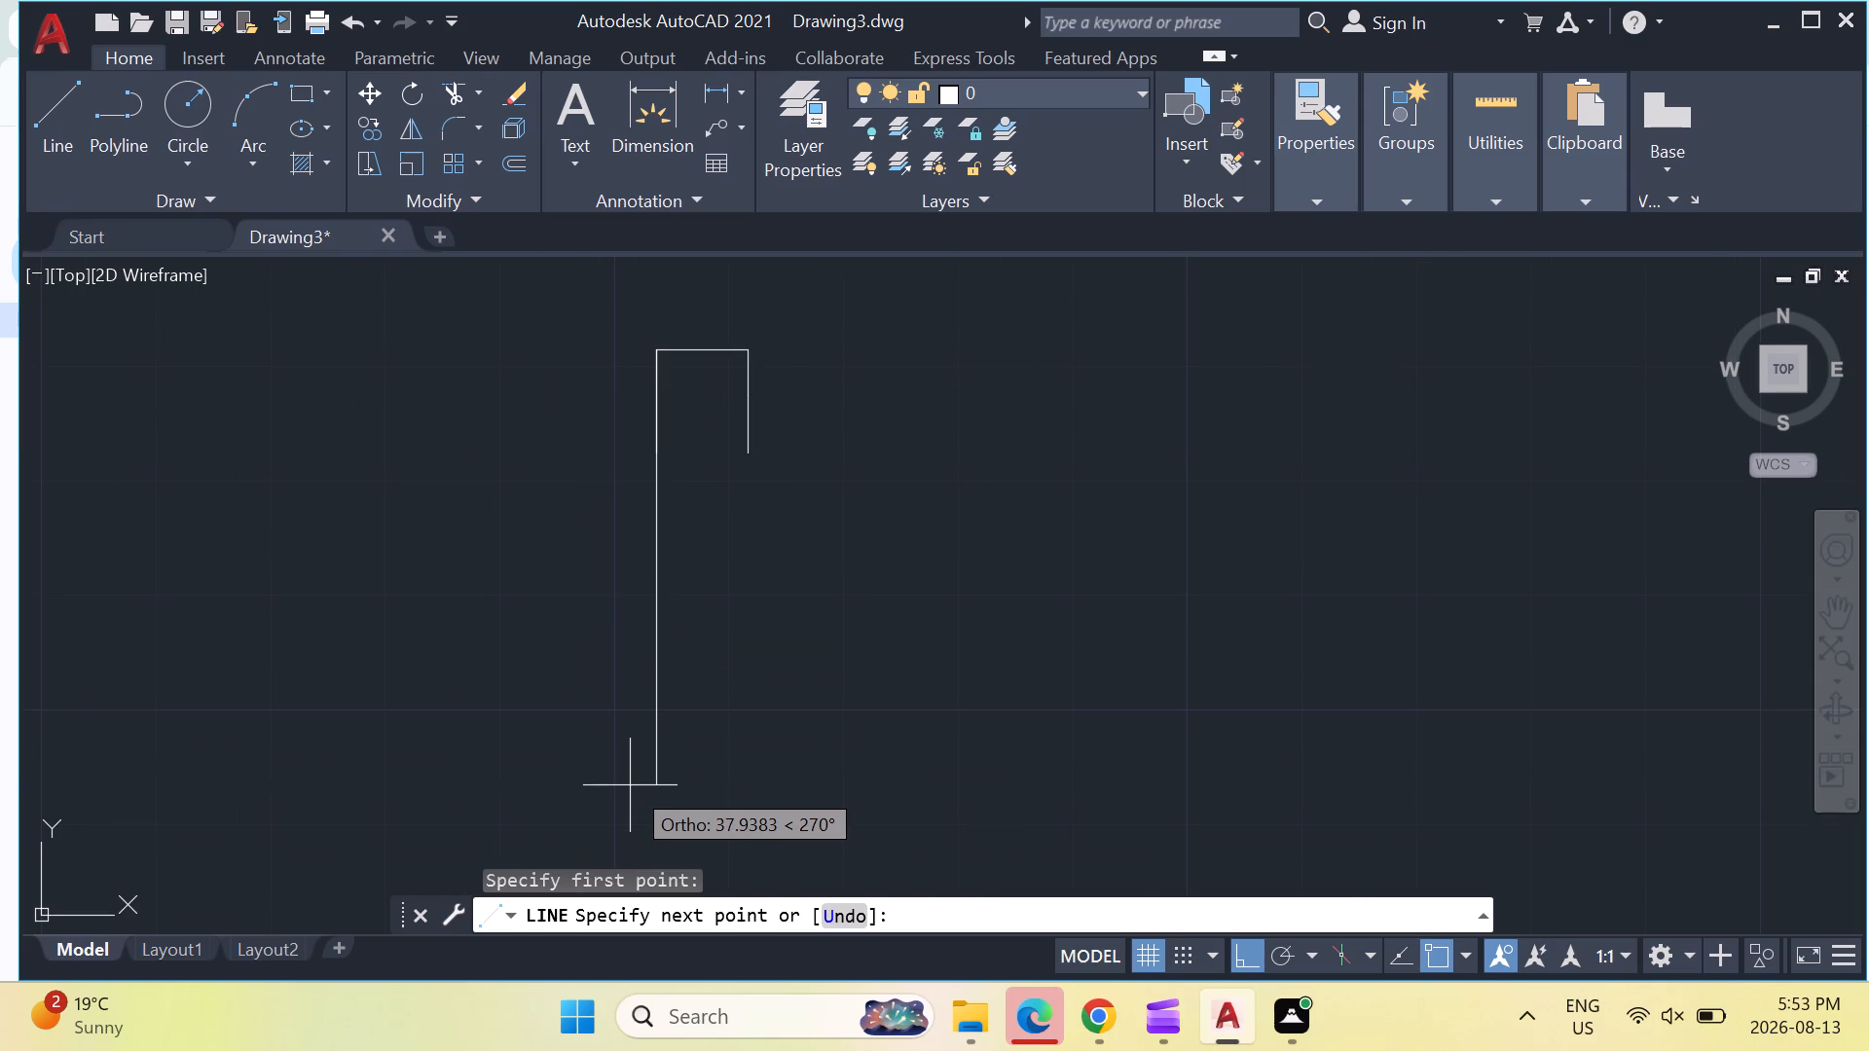
text(78)
key(Return)
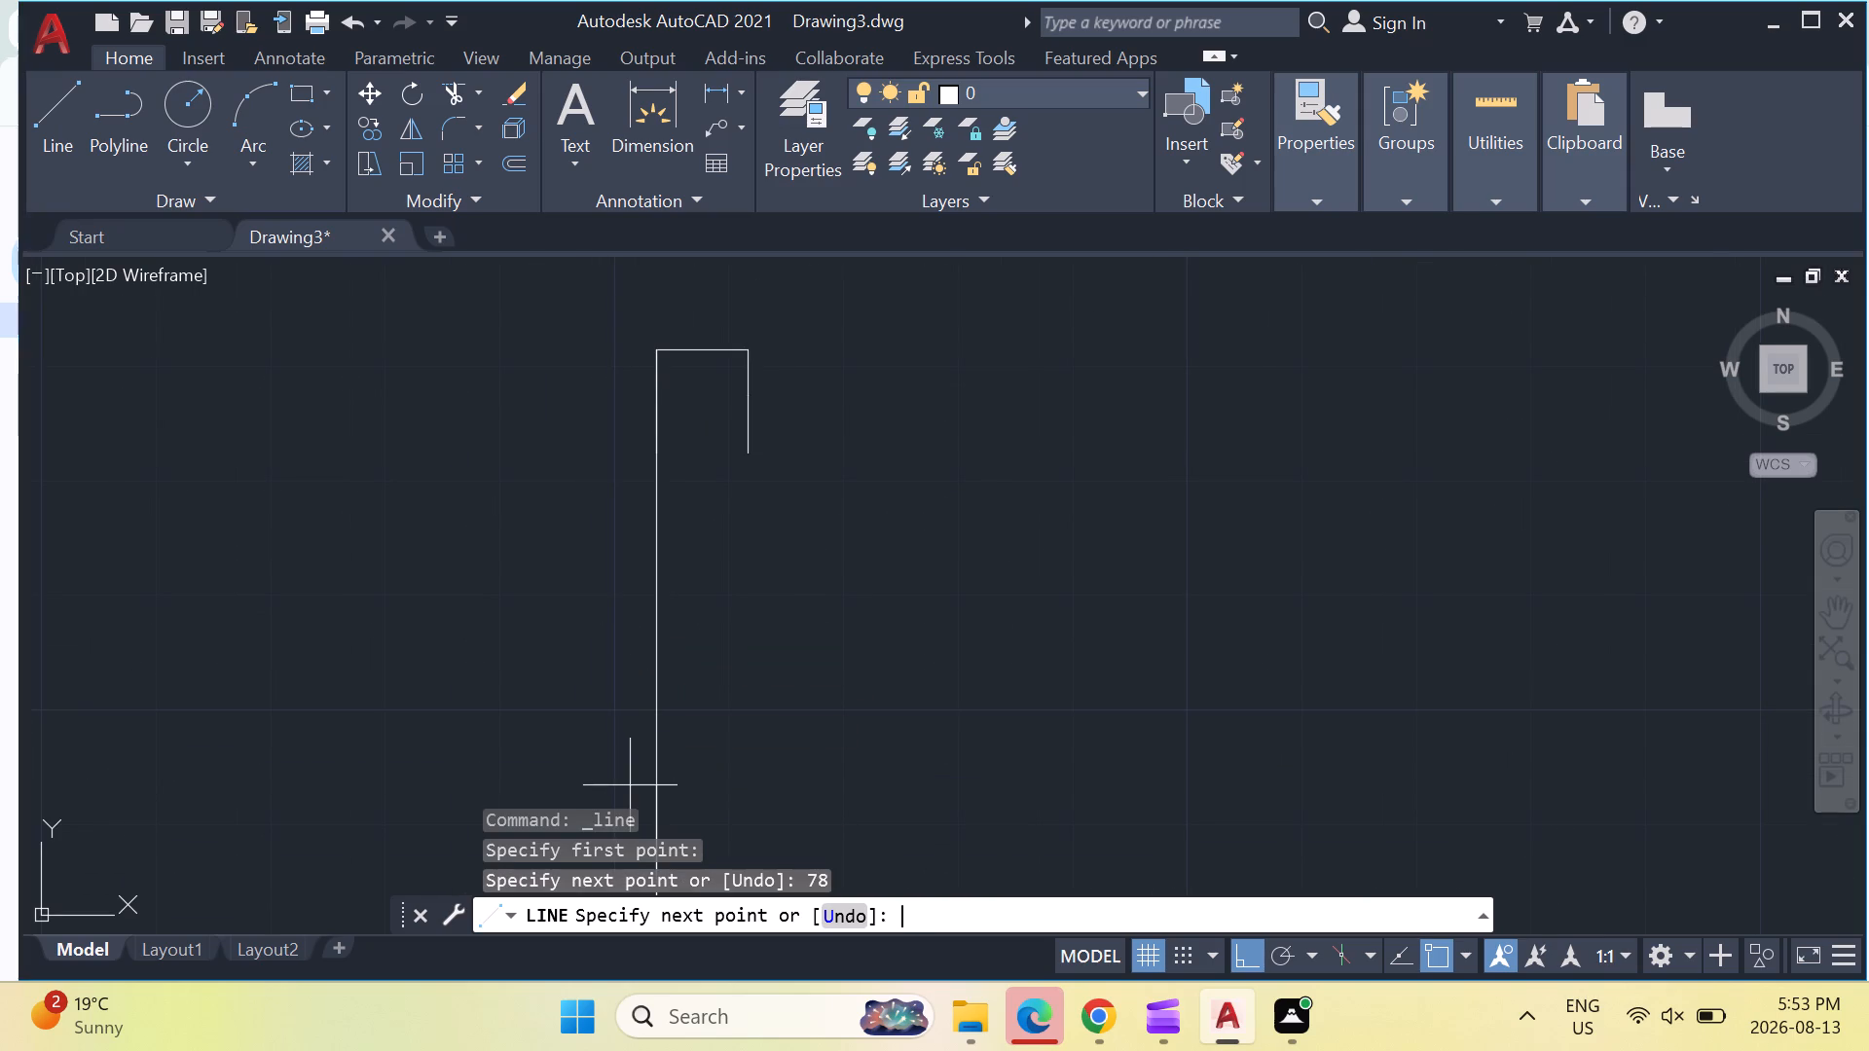
key(Escape)
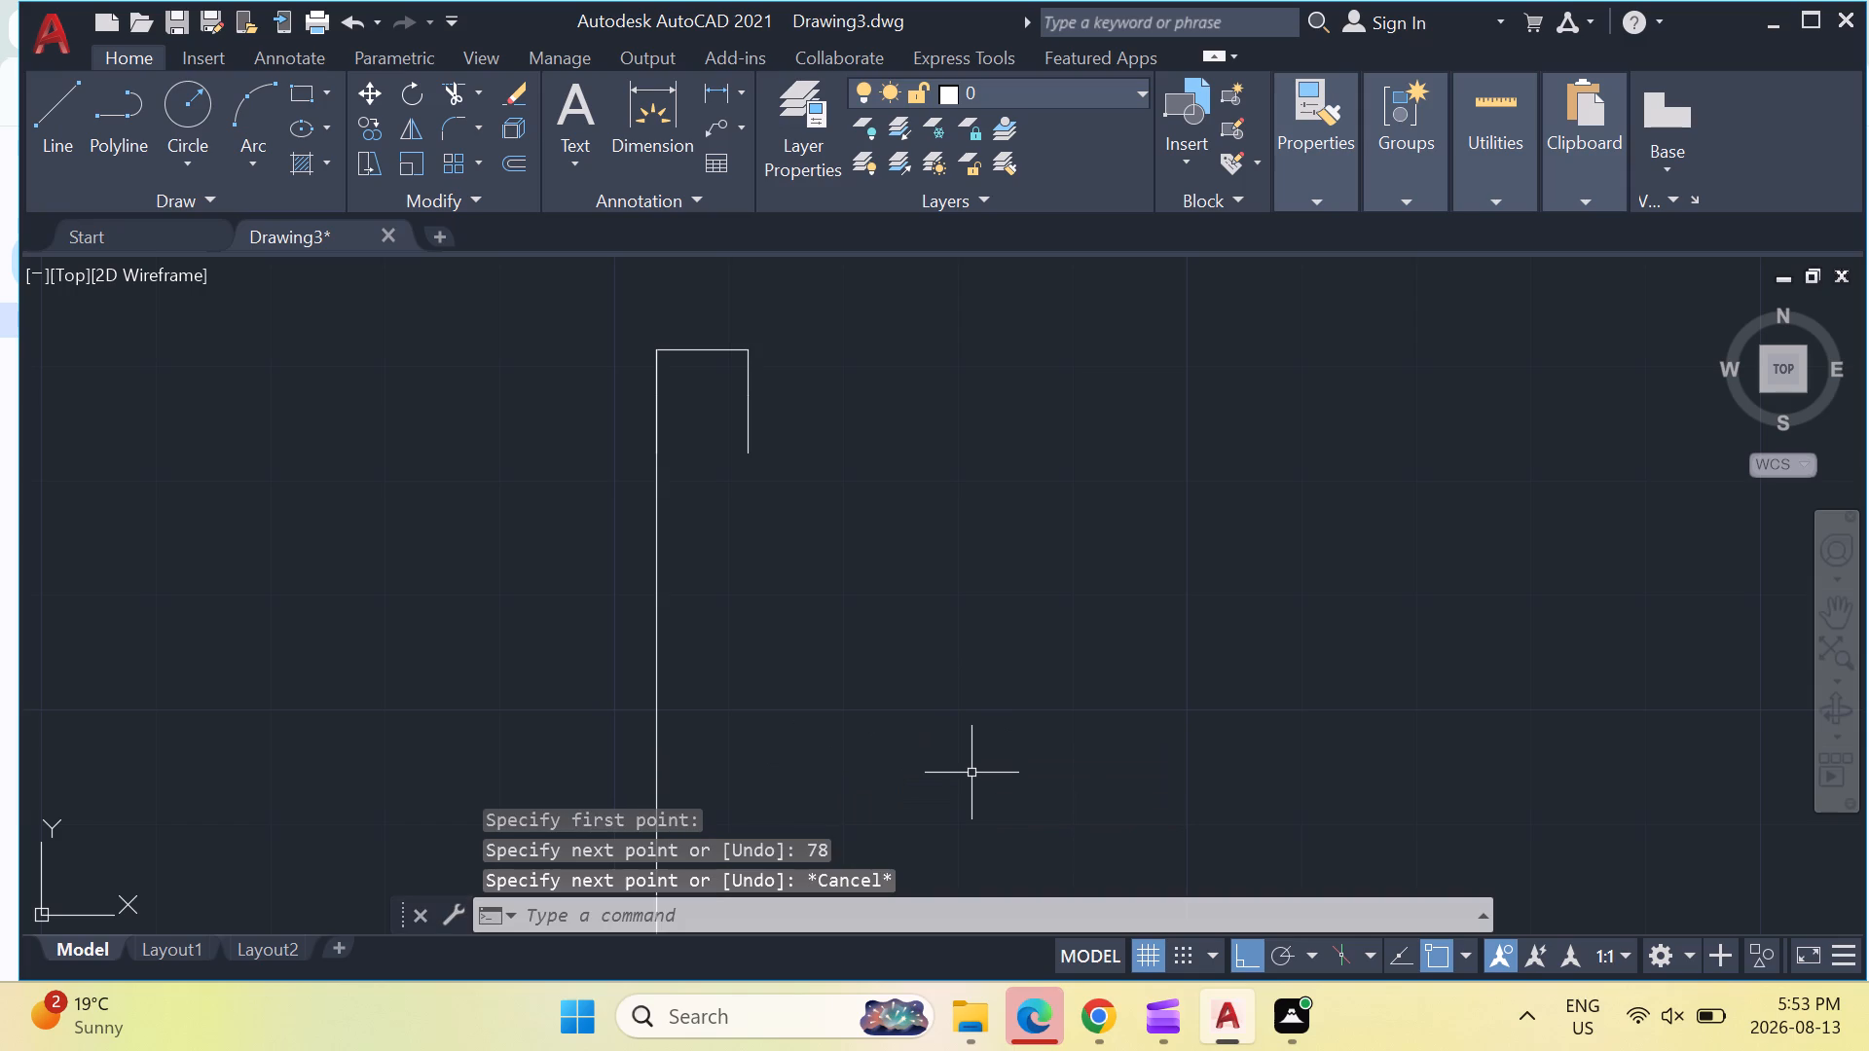
Add a linear dimension to the upper 4-unit segment of the right vertical line, placed outside the outline.
scroll(712, 482, up, 2)
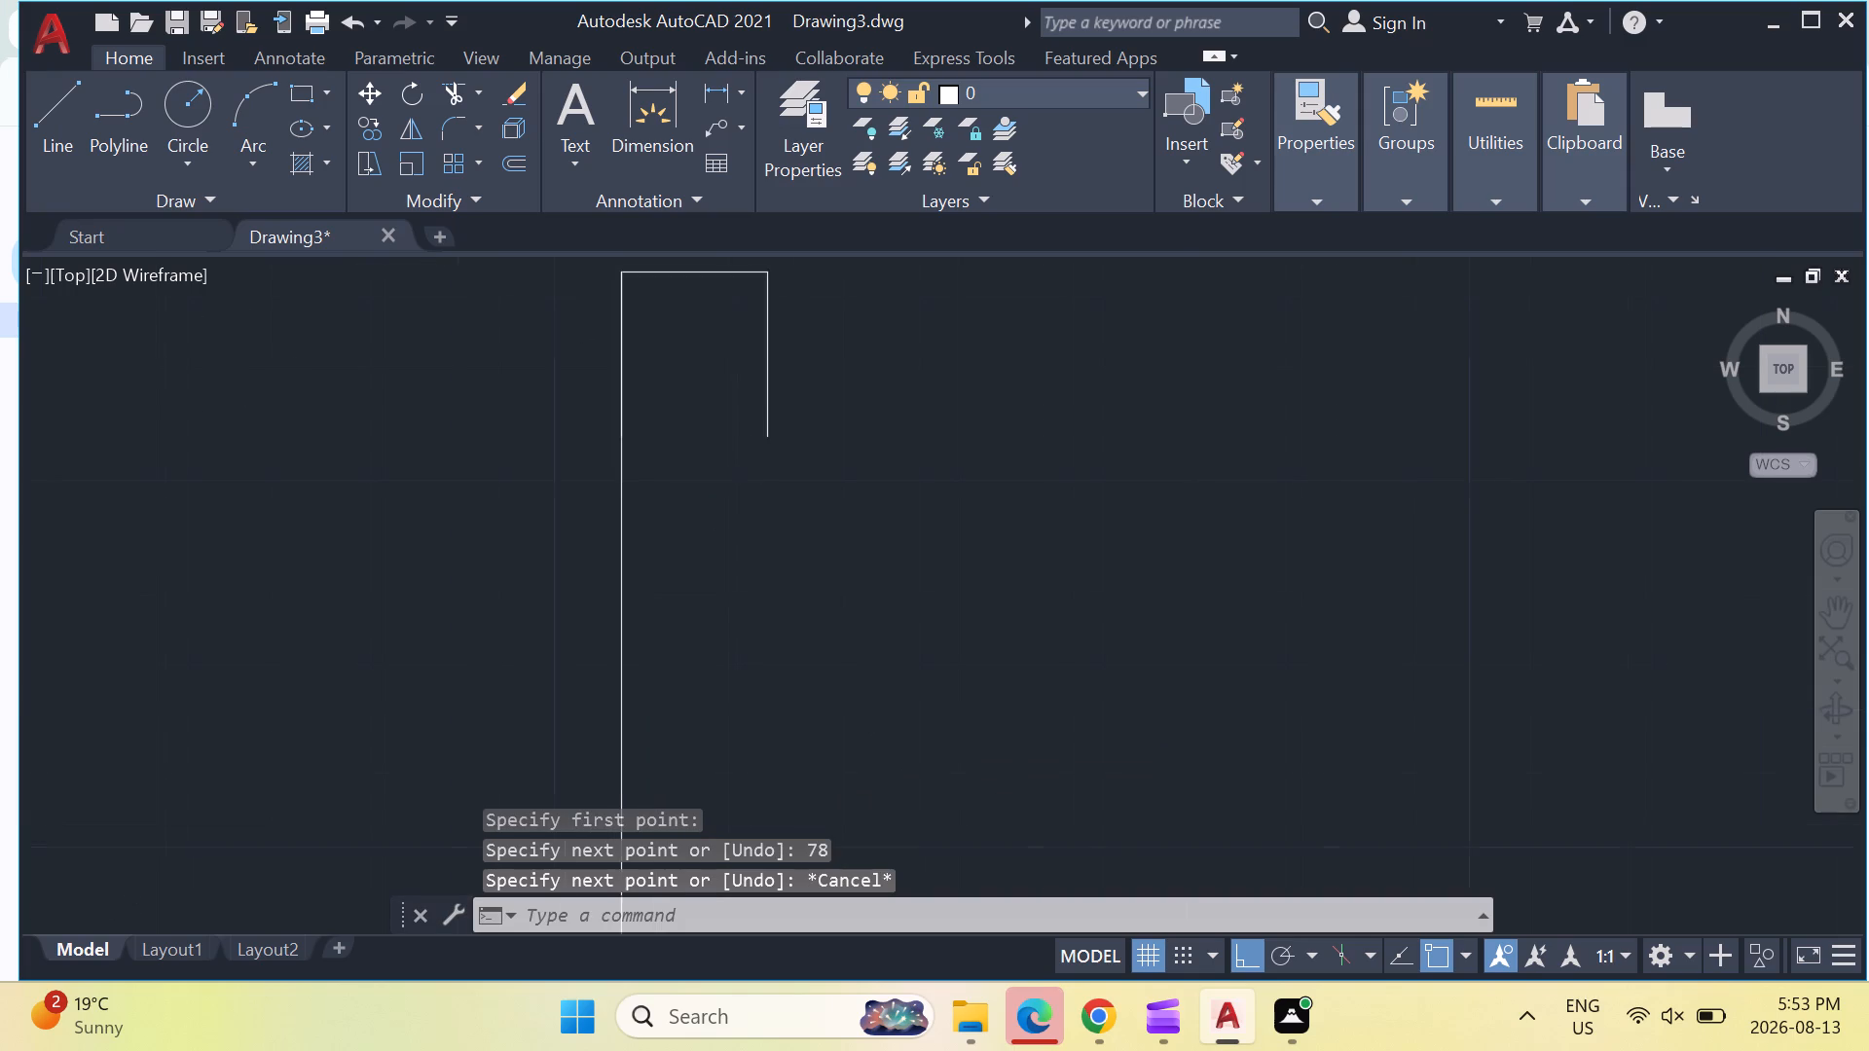
middle_drag(712, 482, 710, 667)
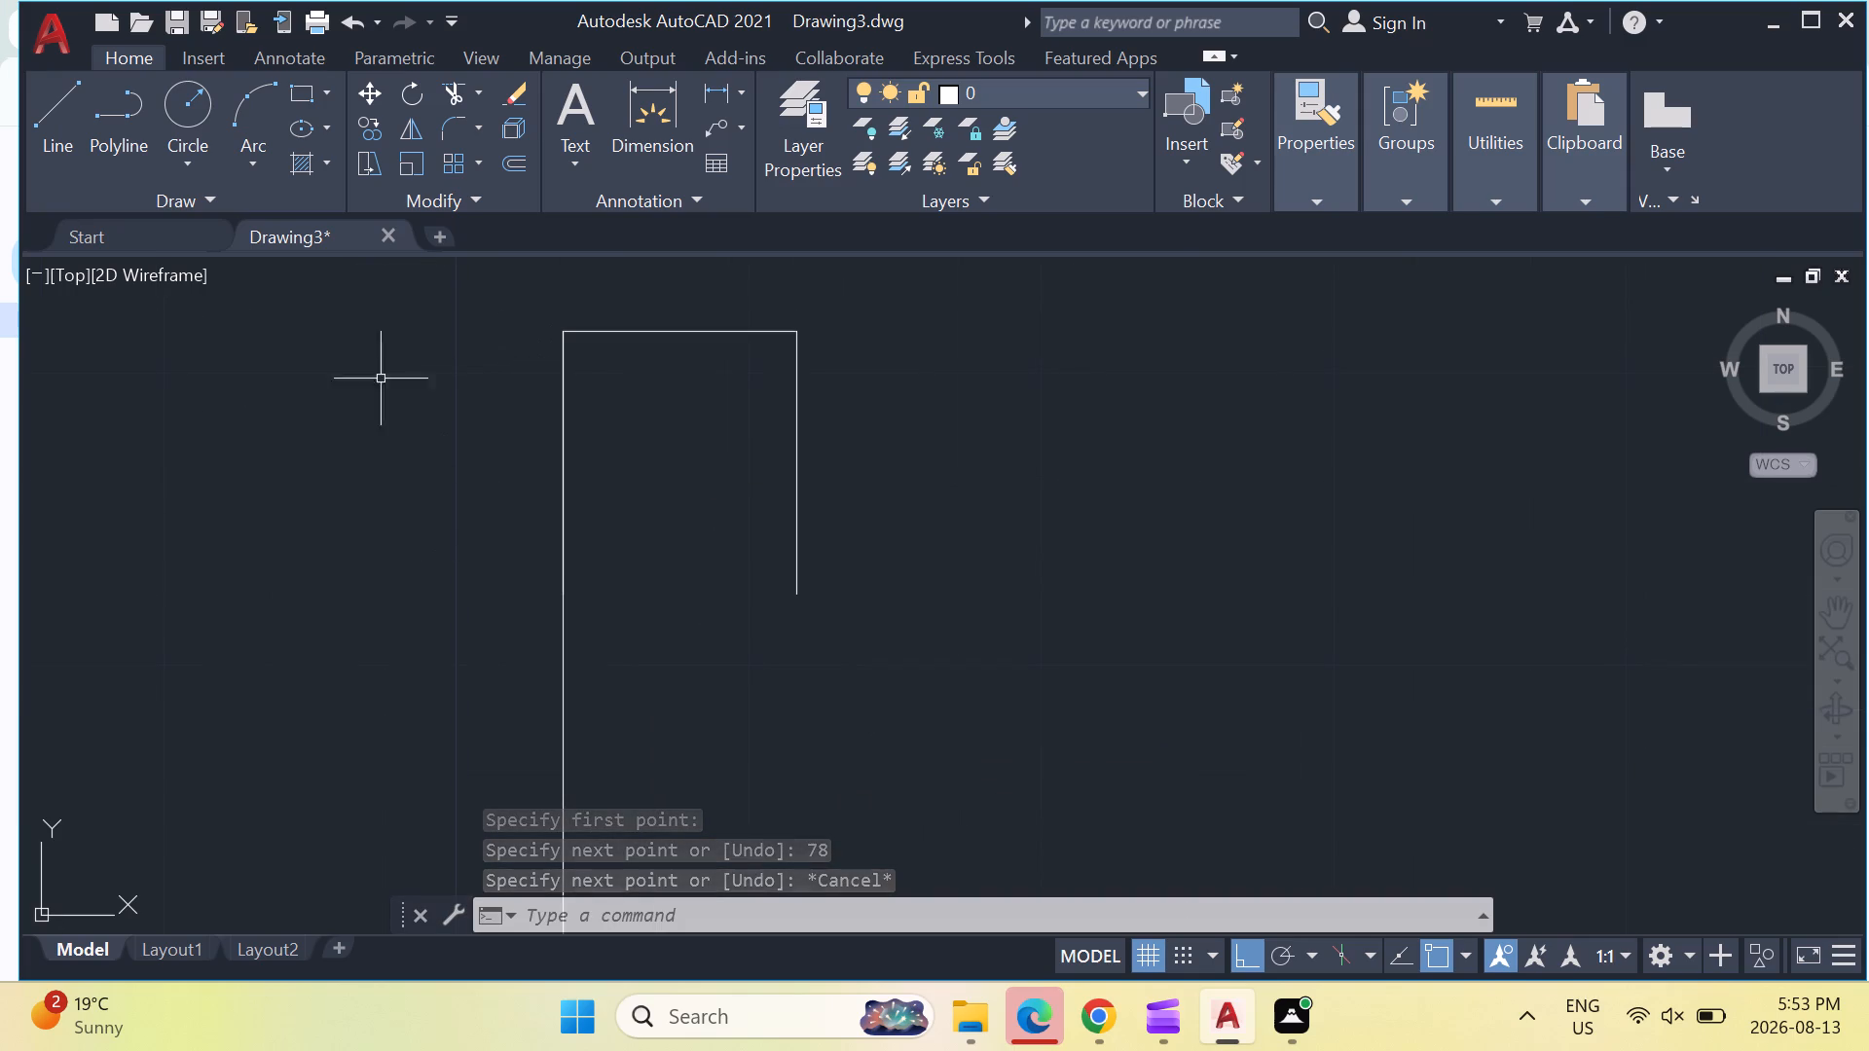
click(67, 99)
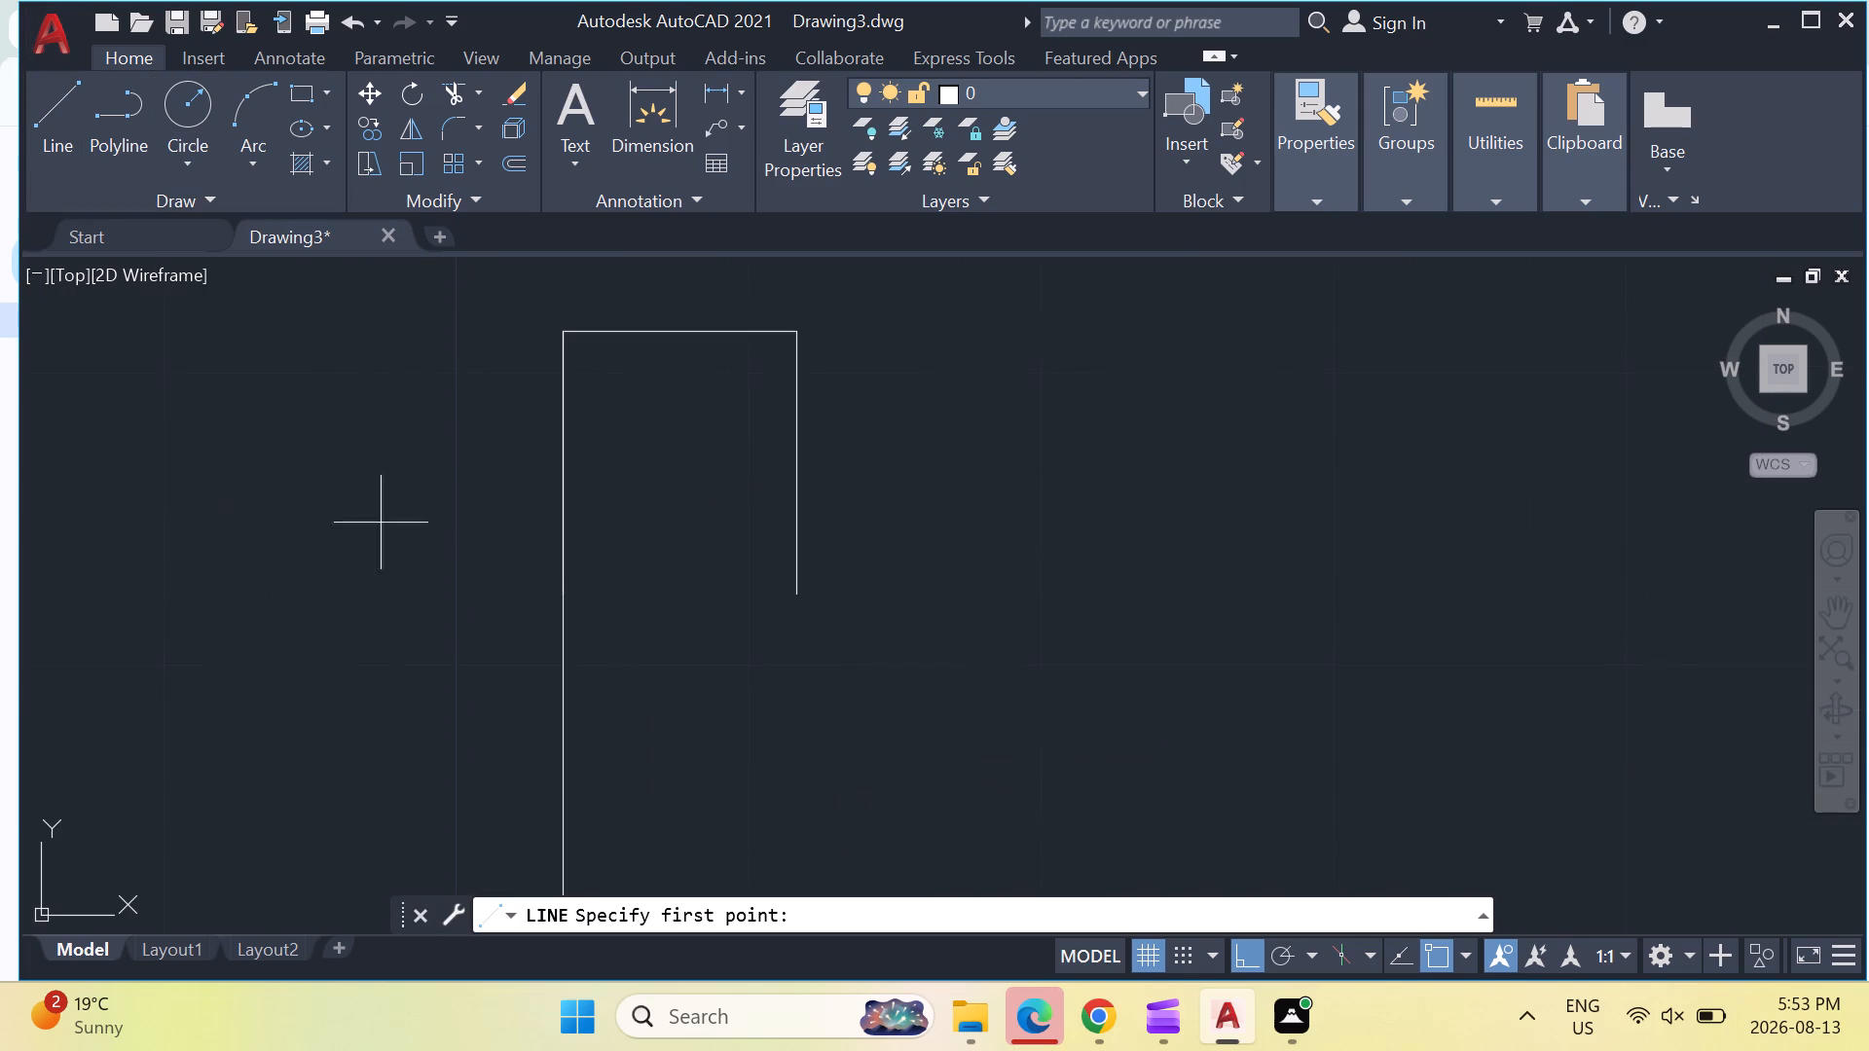
click(718, 84)
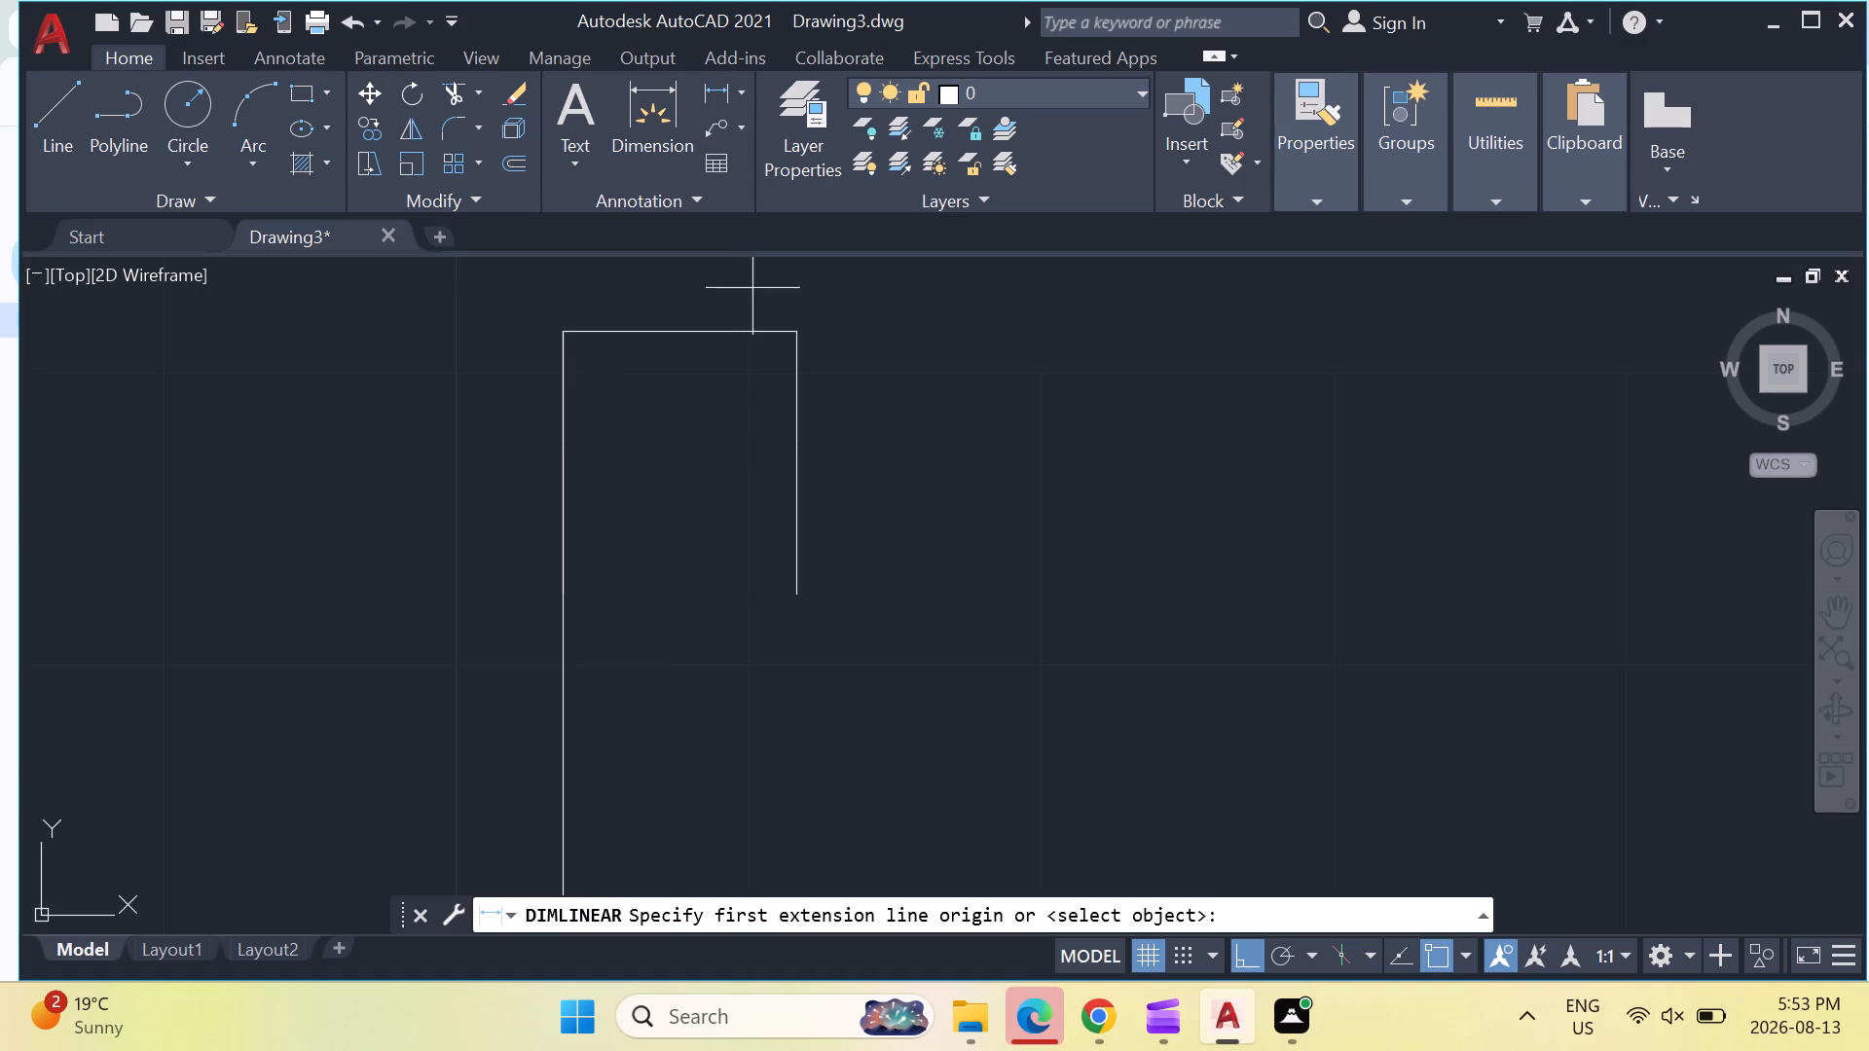
click(800, 337)
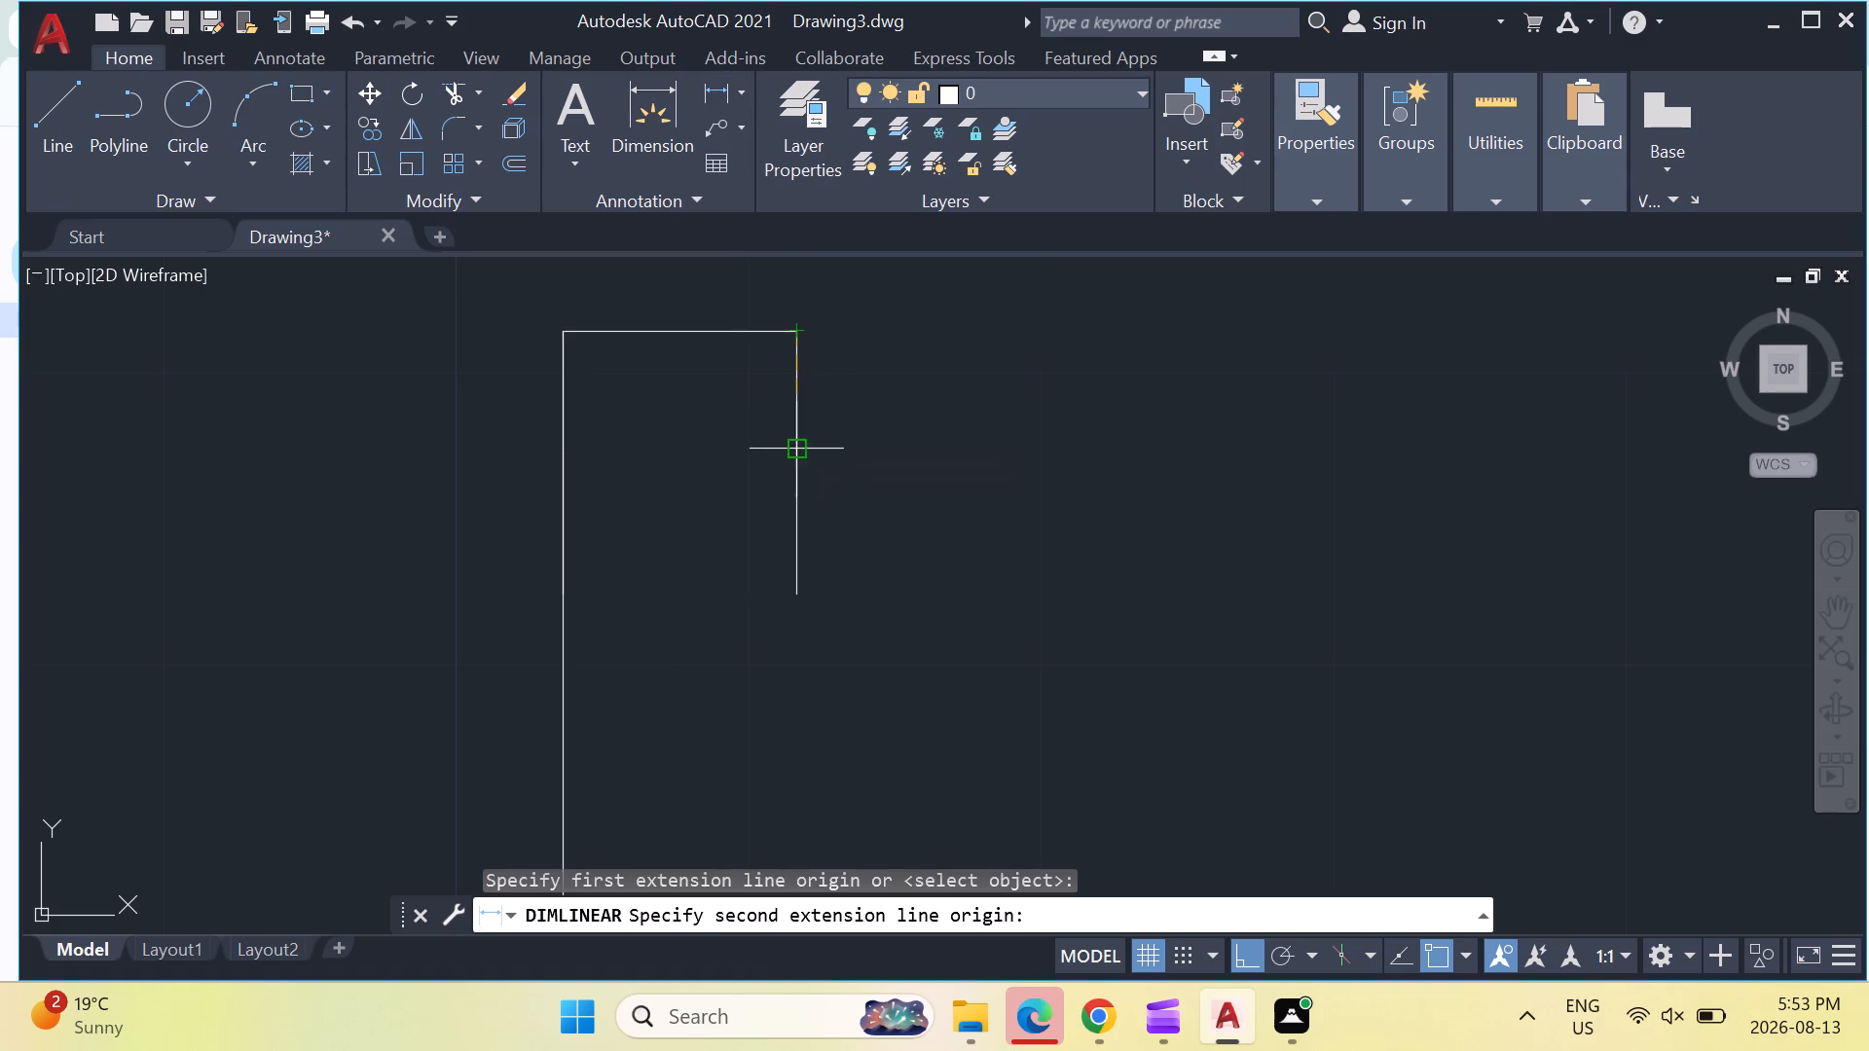
click(794, 453)
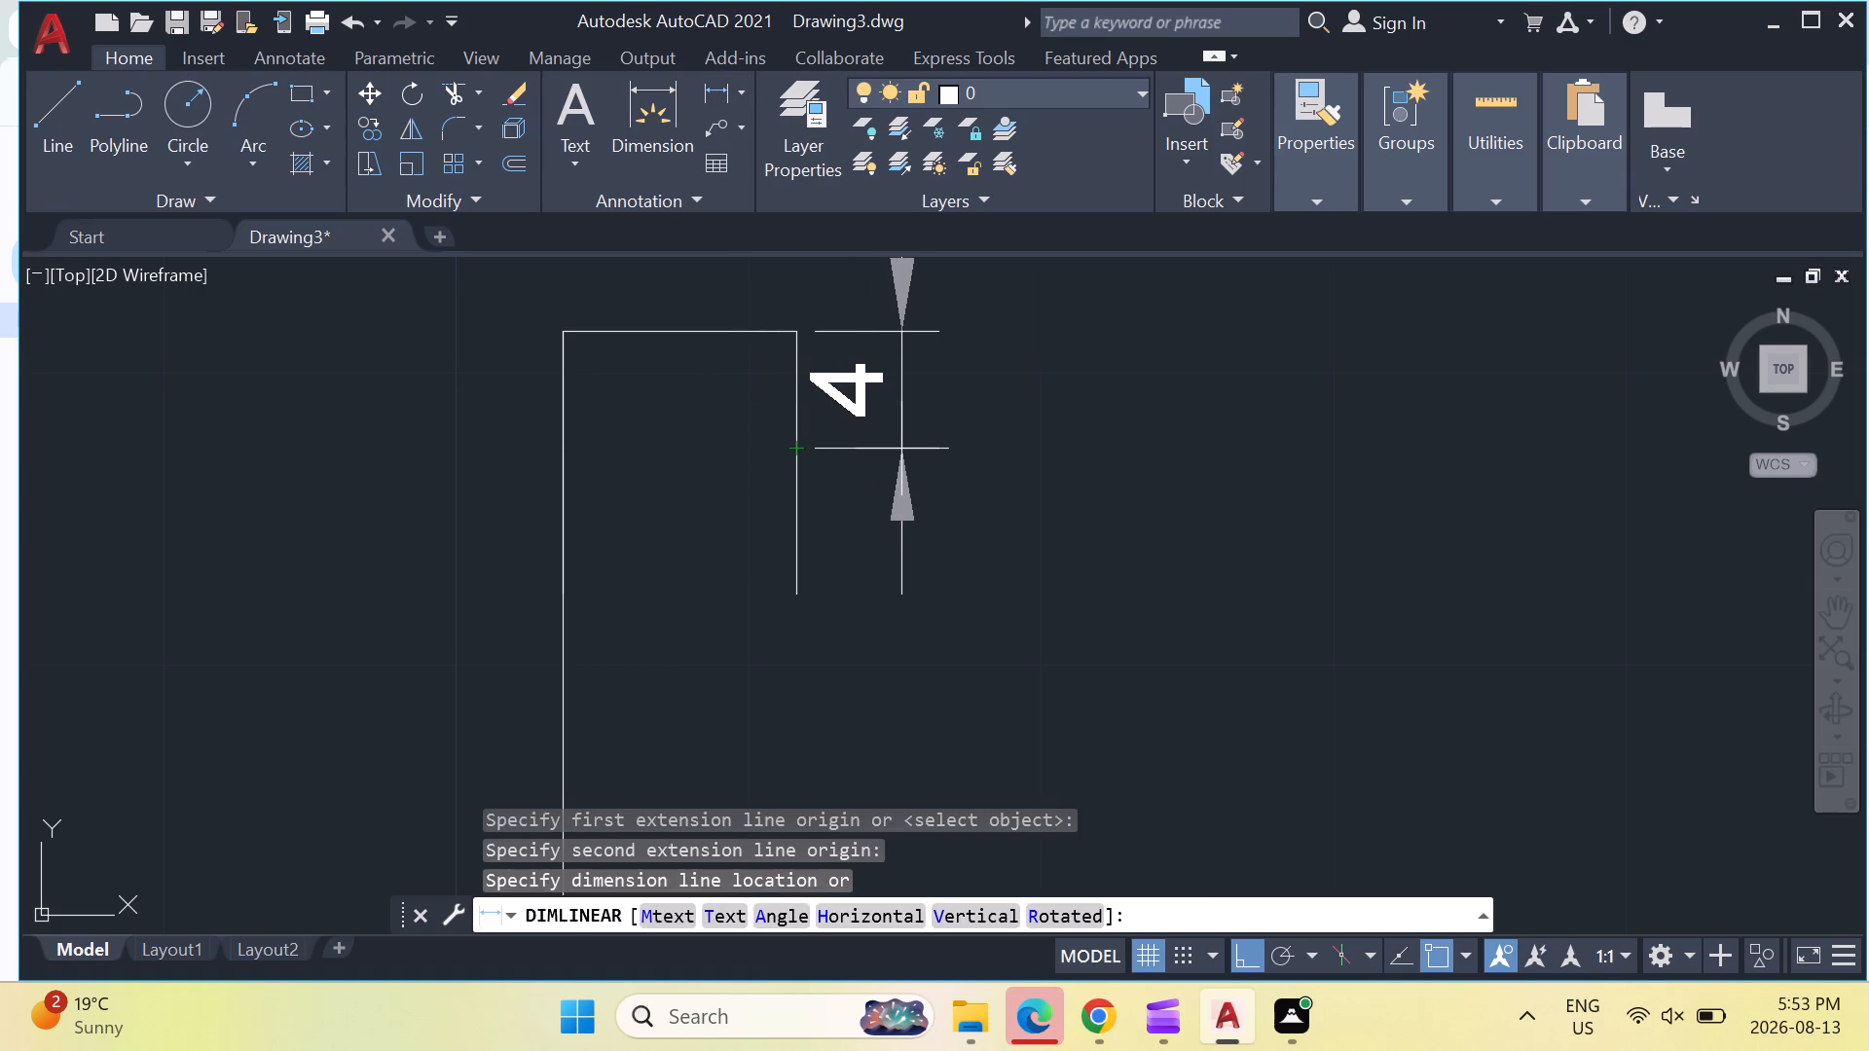
click(909, 449)
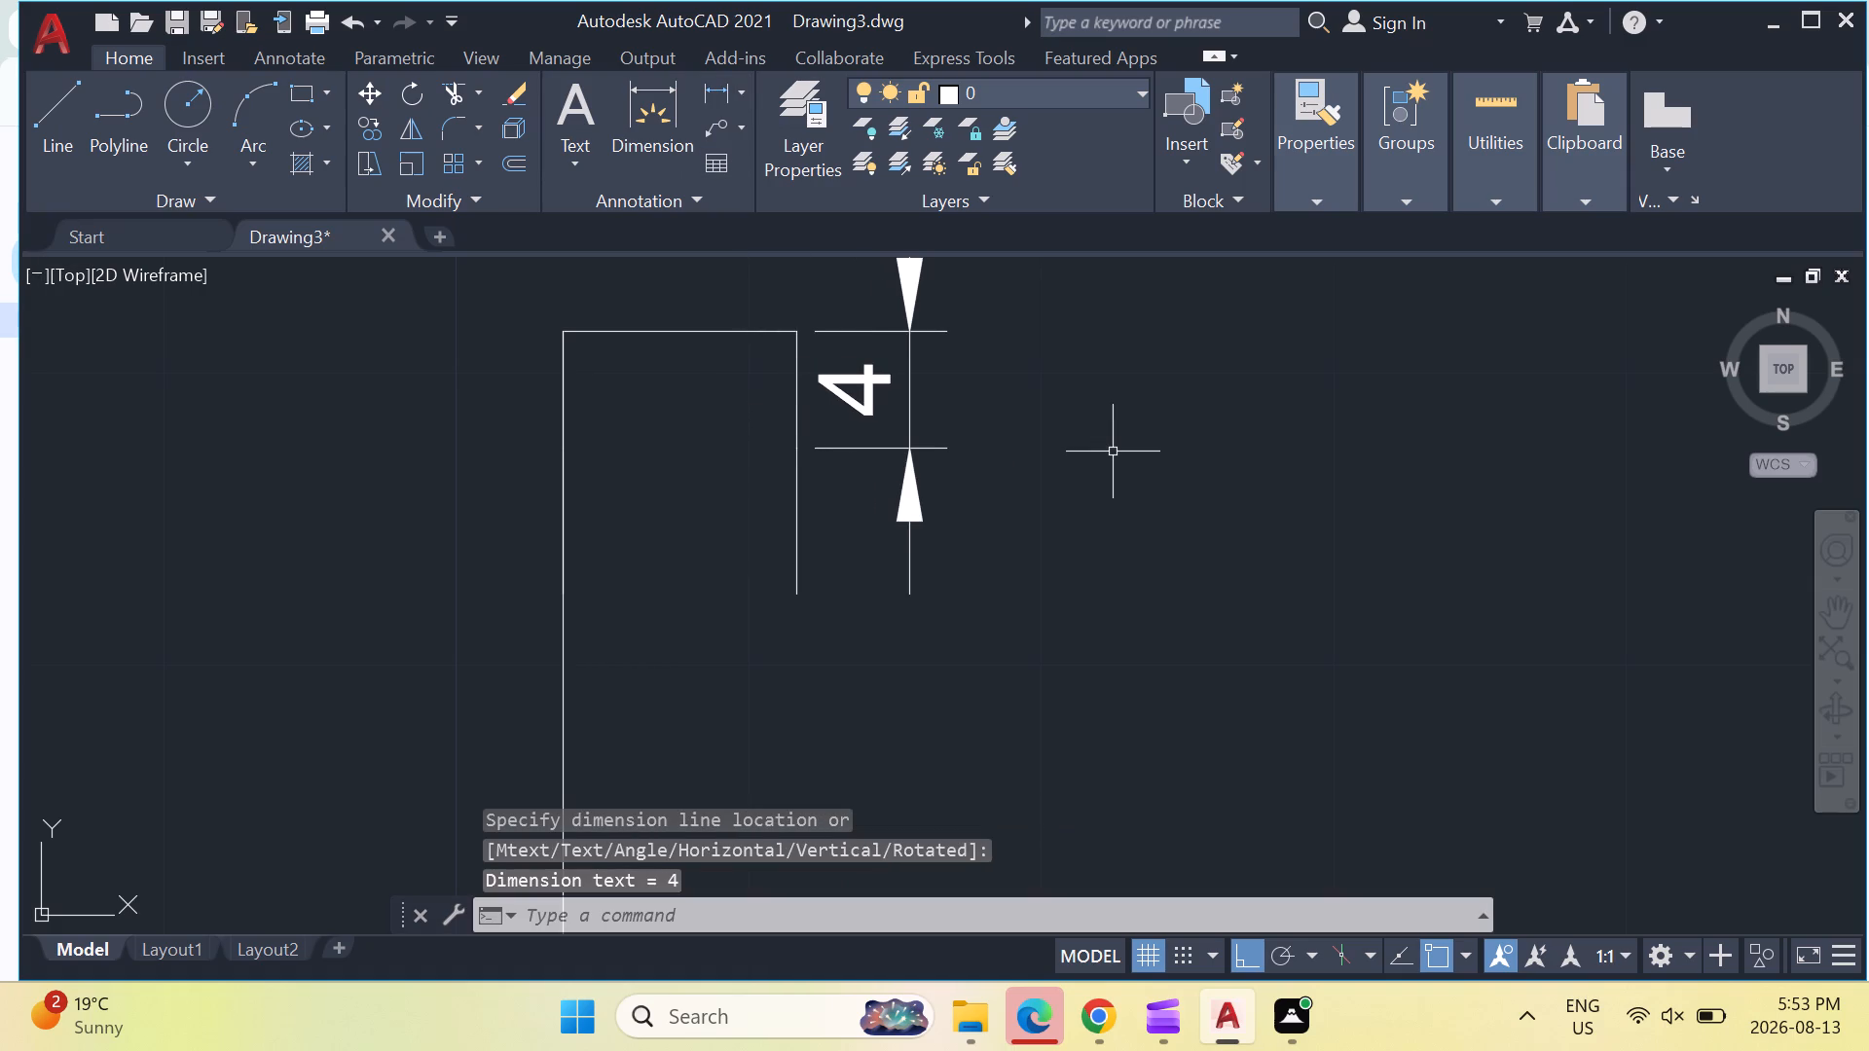
Add a linear dimension to the 5-unit segment below it, placed farther outside than the first dimension.
key(Return)
click(723, 91)
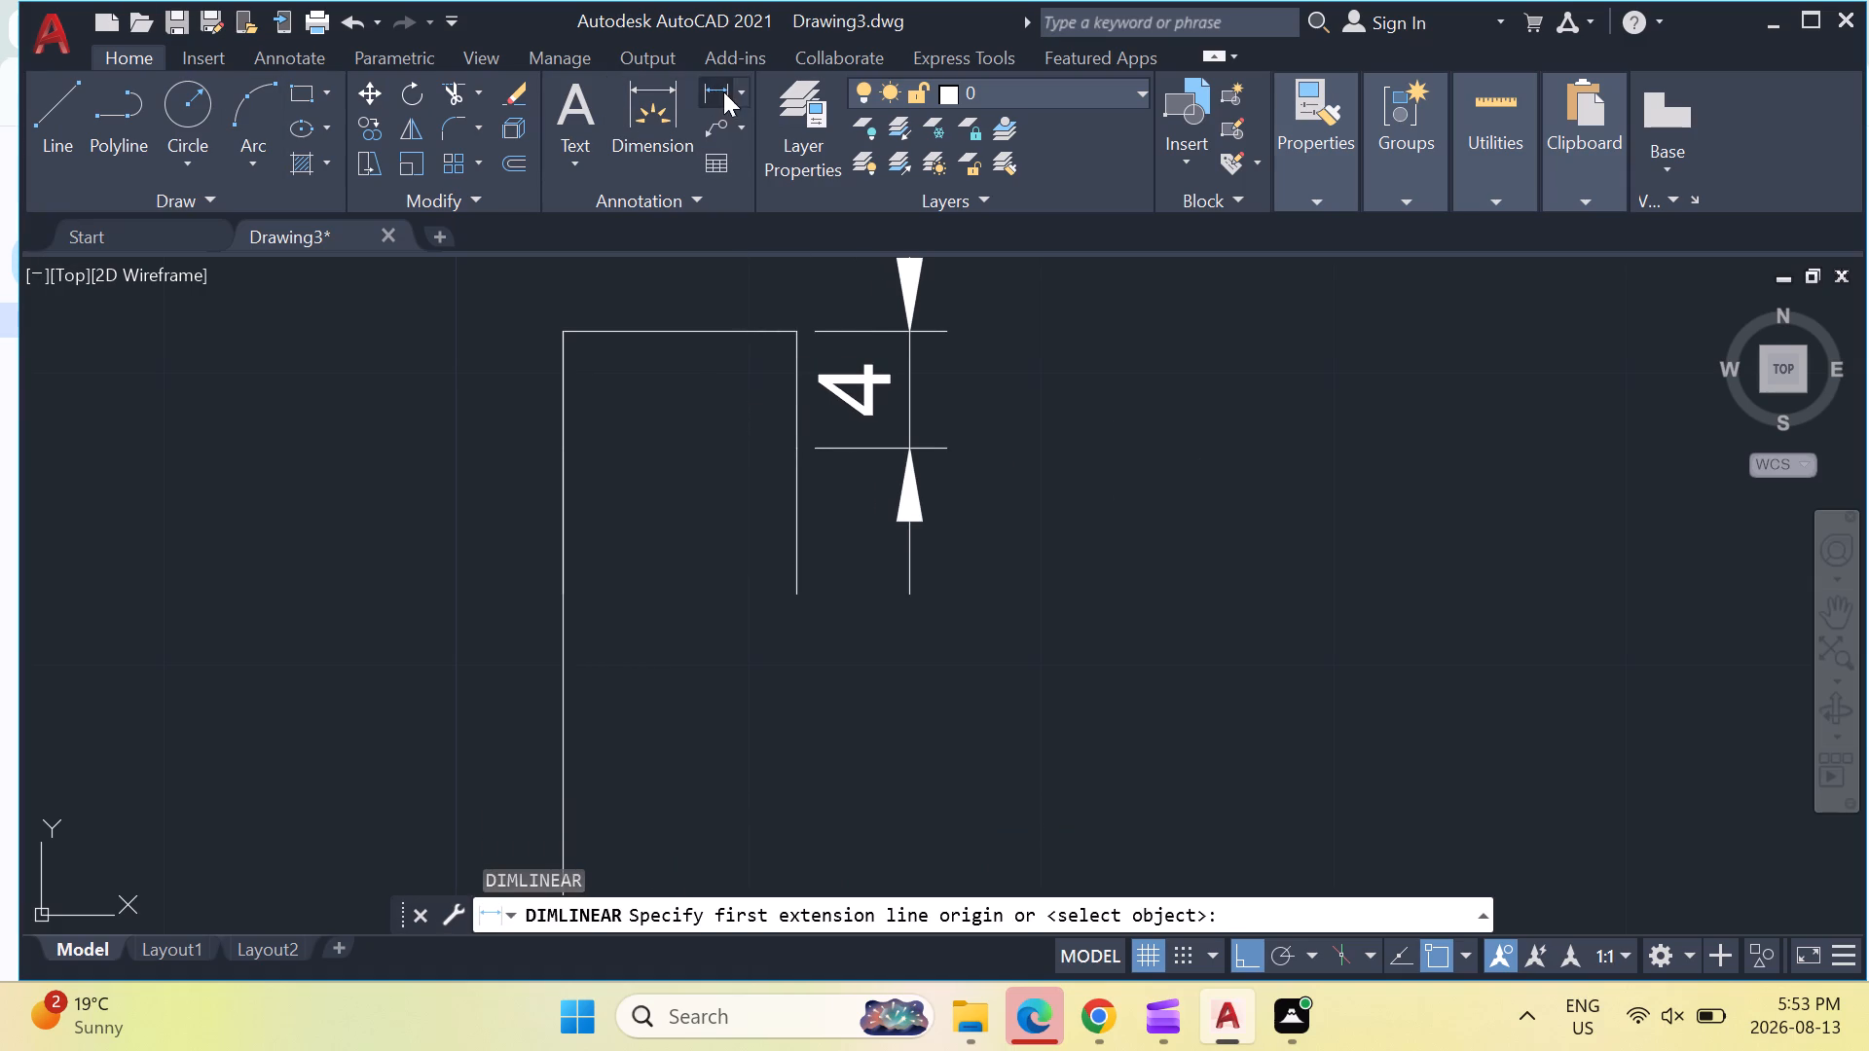
click(802, 446)
click(797, 586)
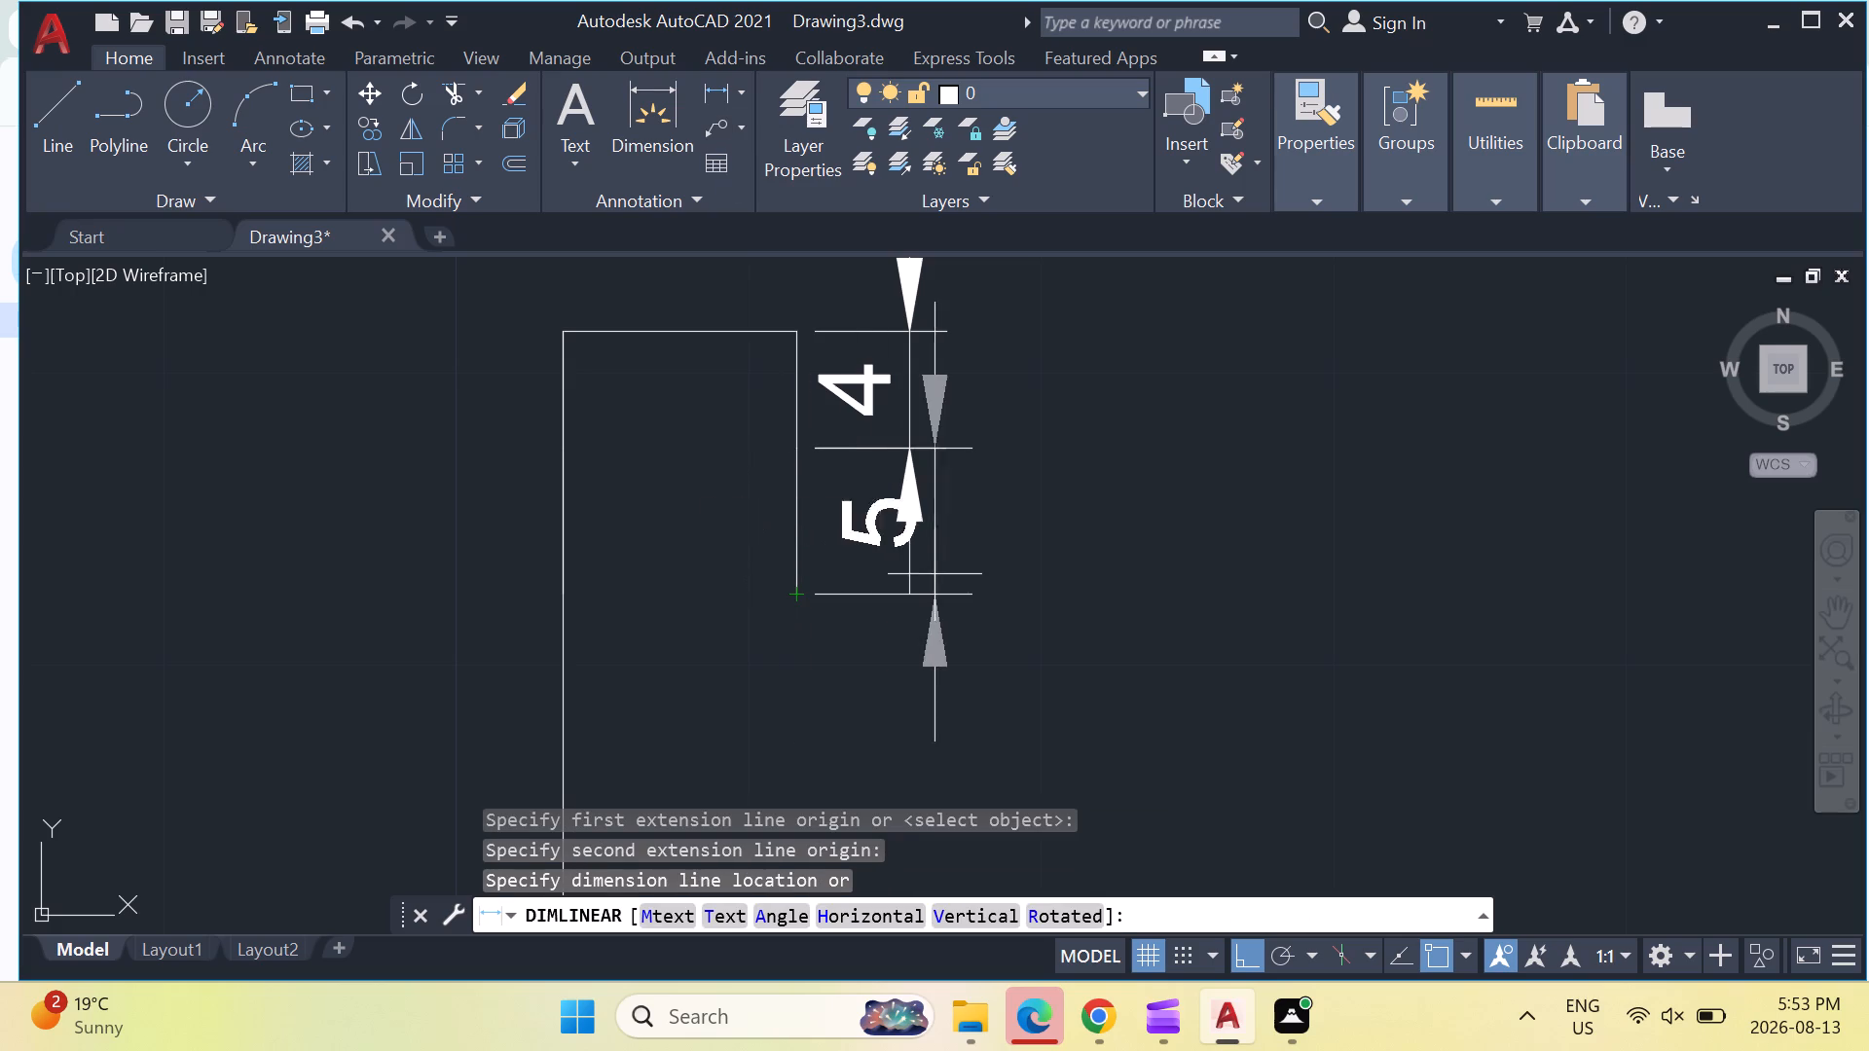
click(1061, 548)
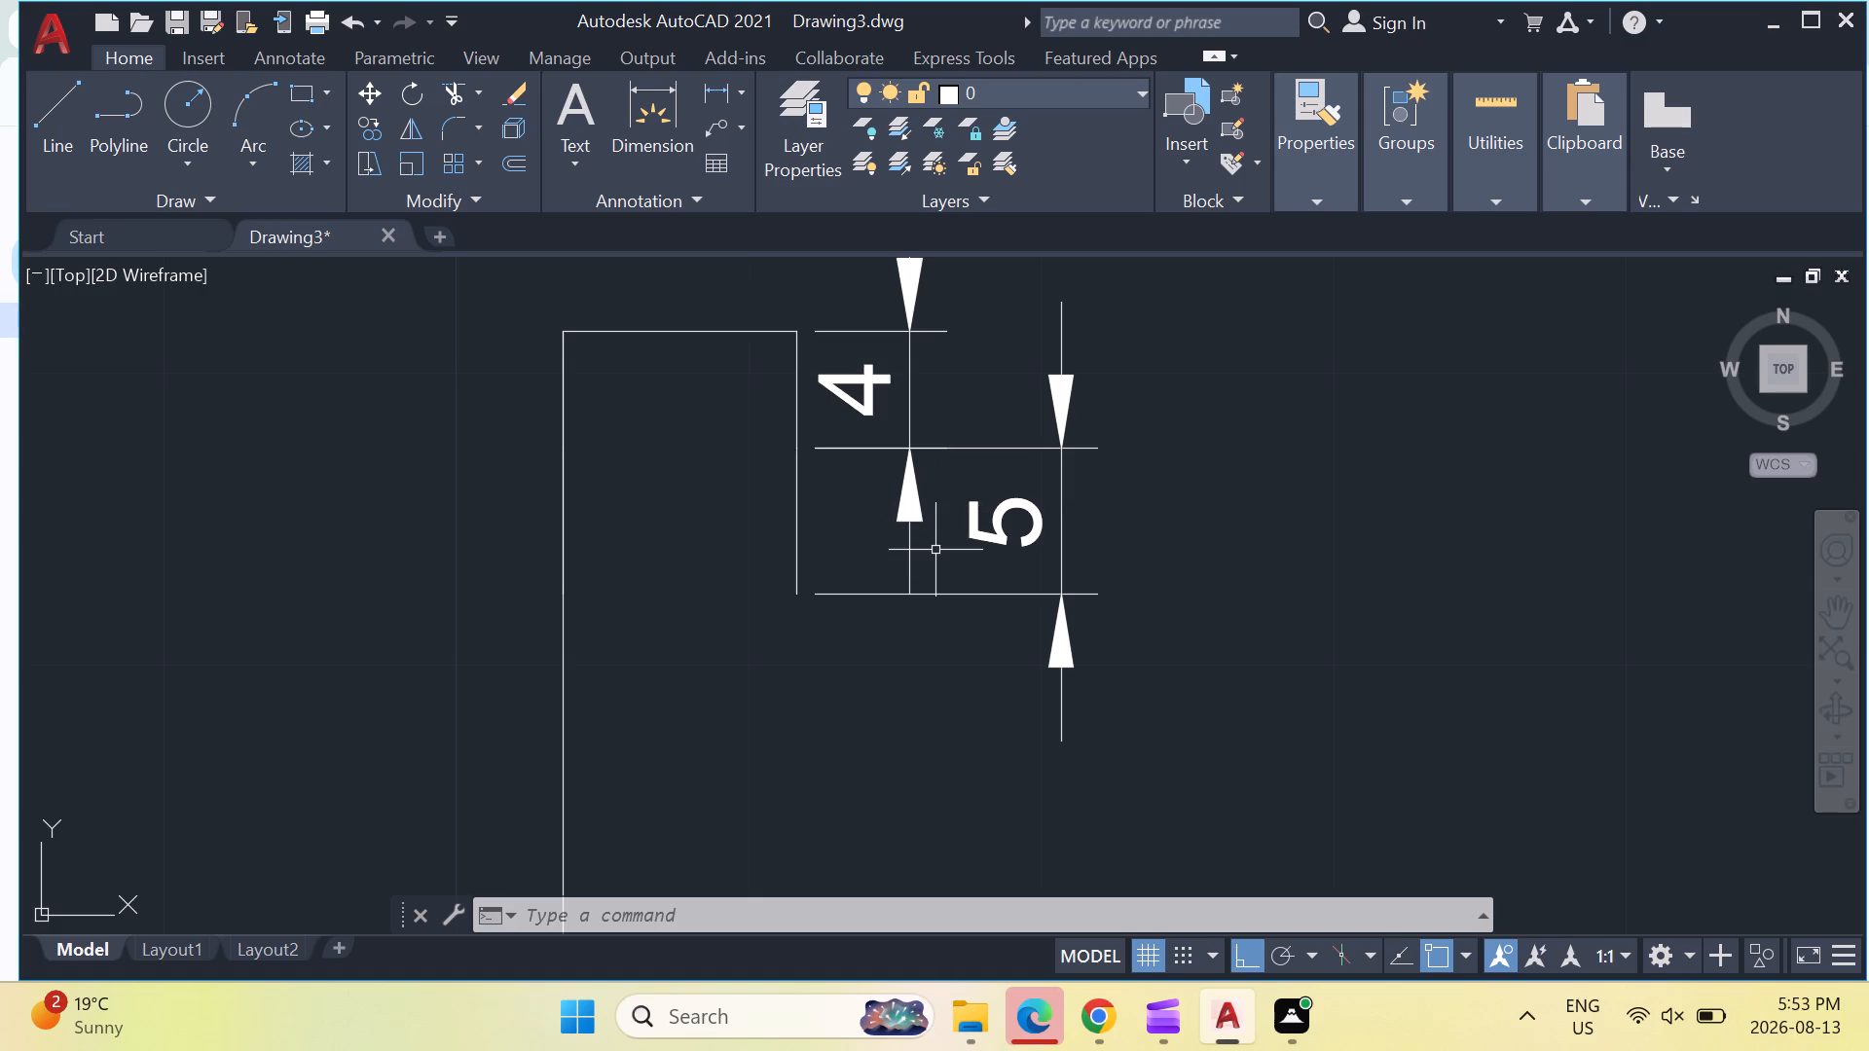
Extend the right vertical line downward from its lower end with two consecutive segments, 5 and 4 units long.
middle_drag(730, 578, 785, 412)
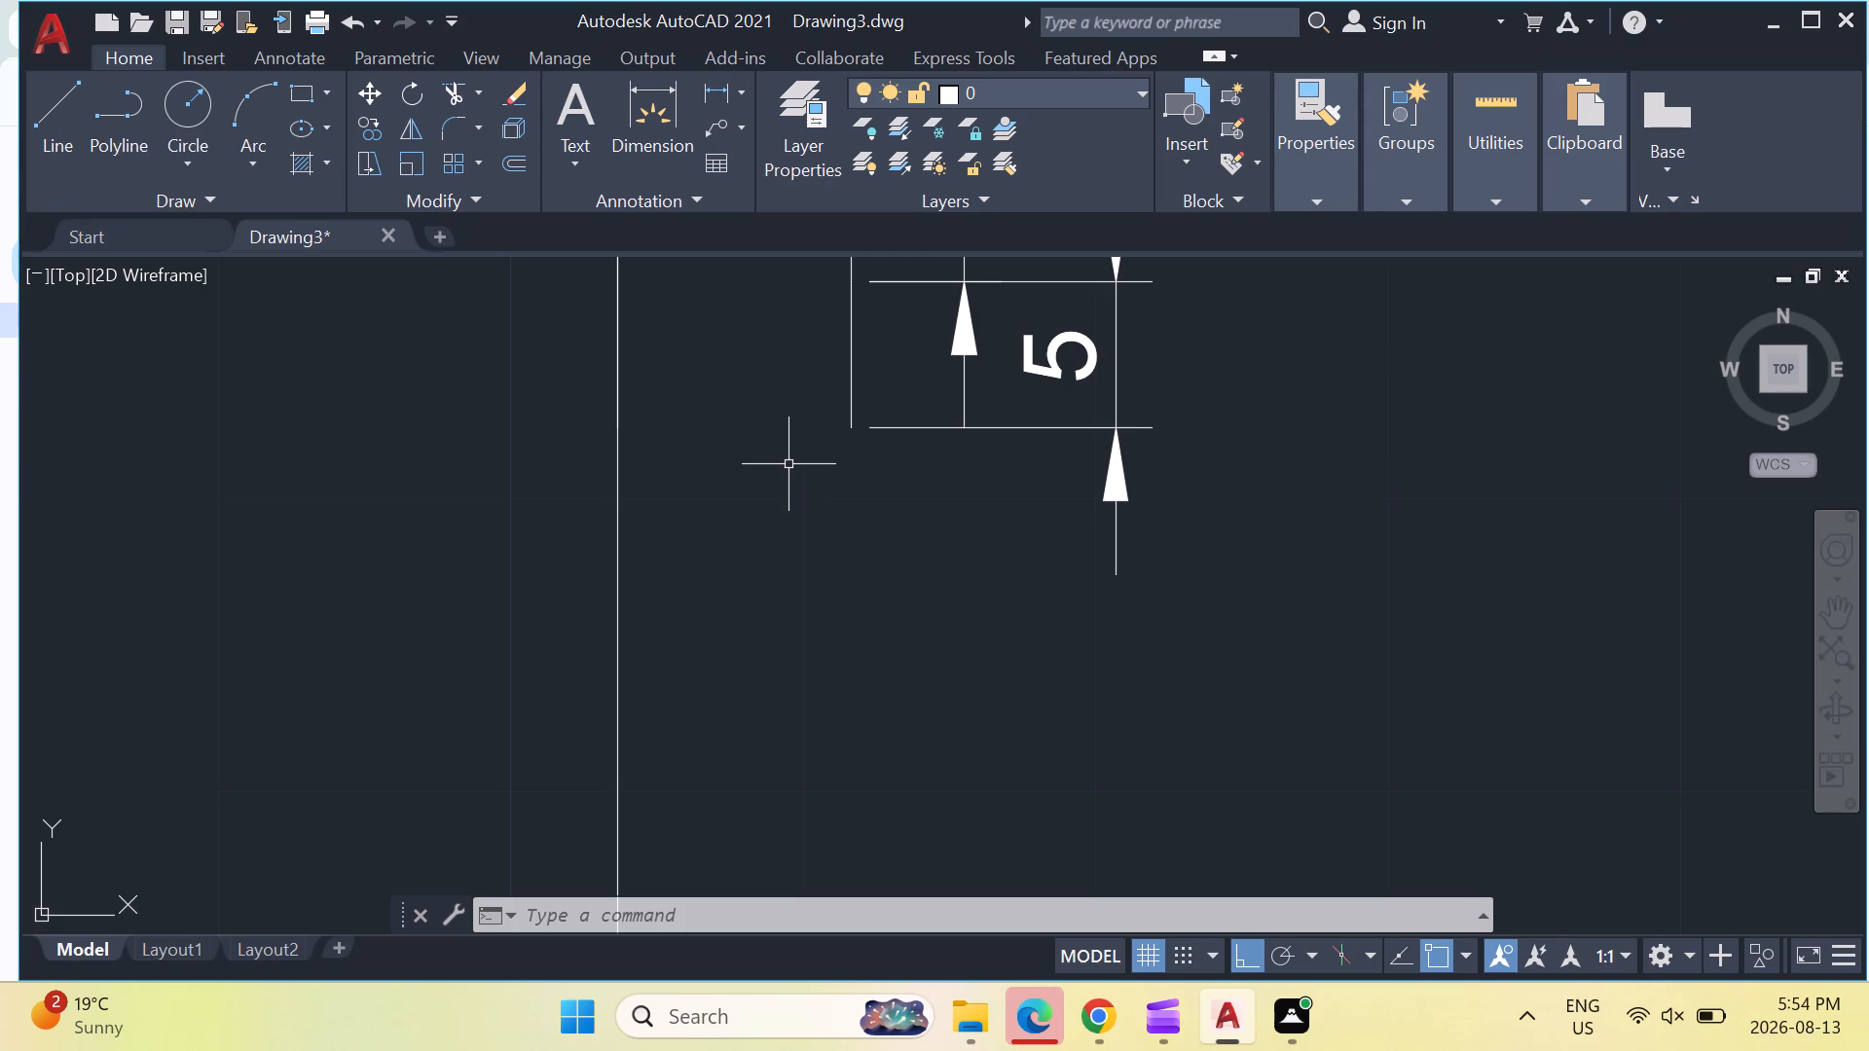
click(55, 110)
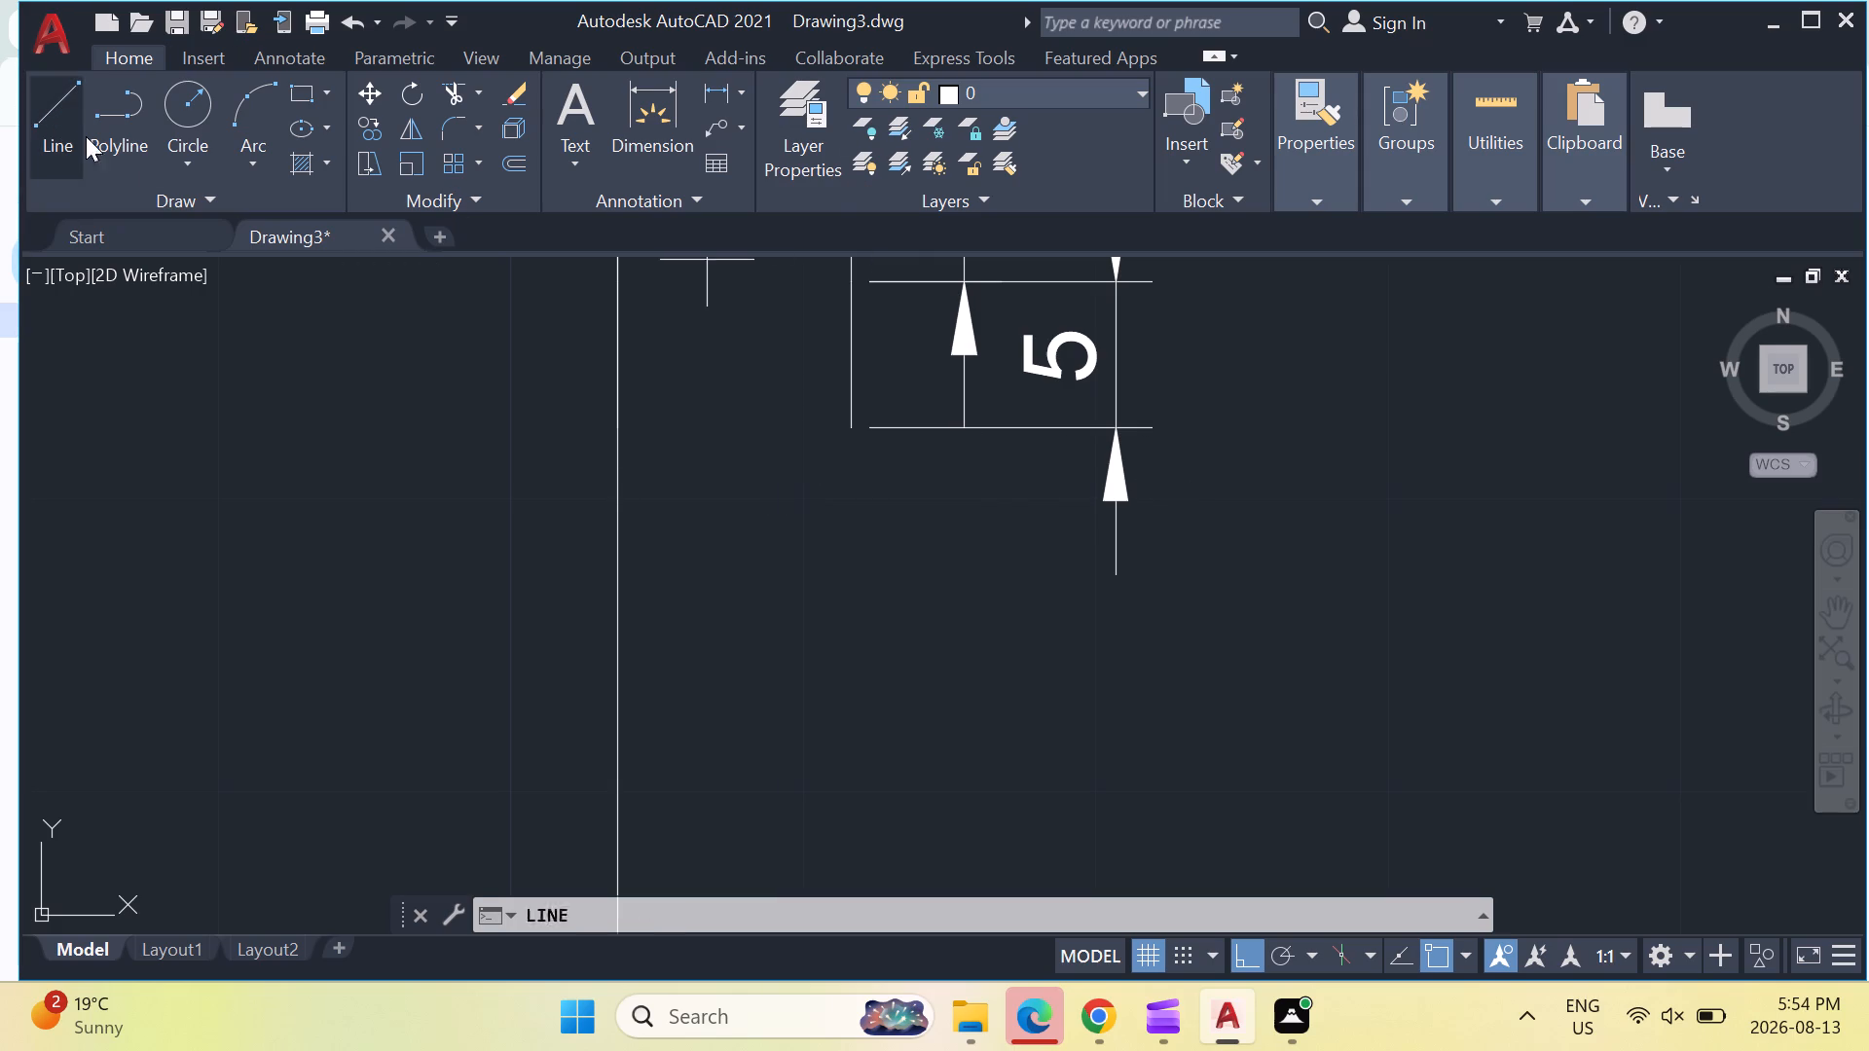
click(846, 426)
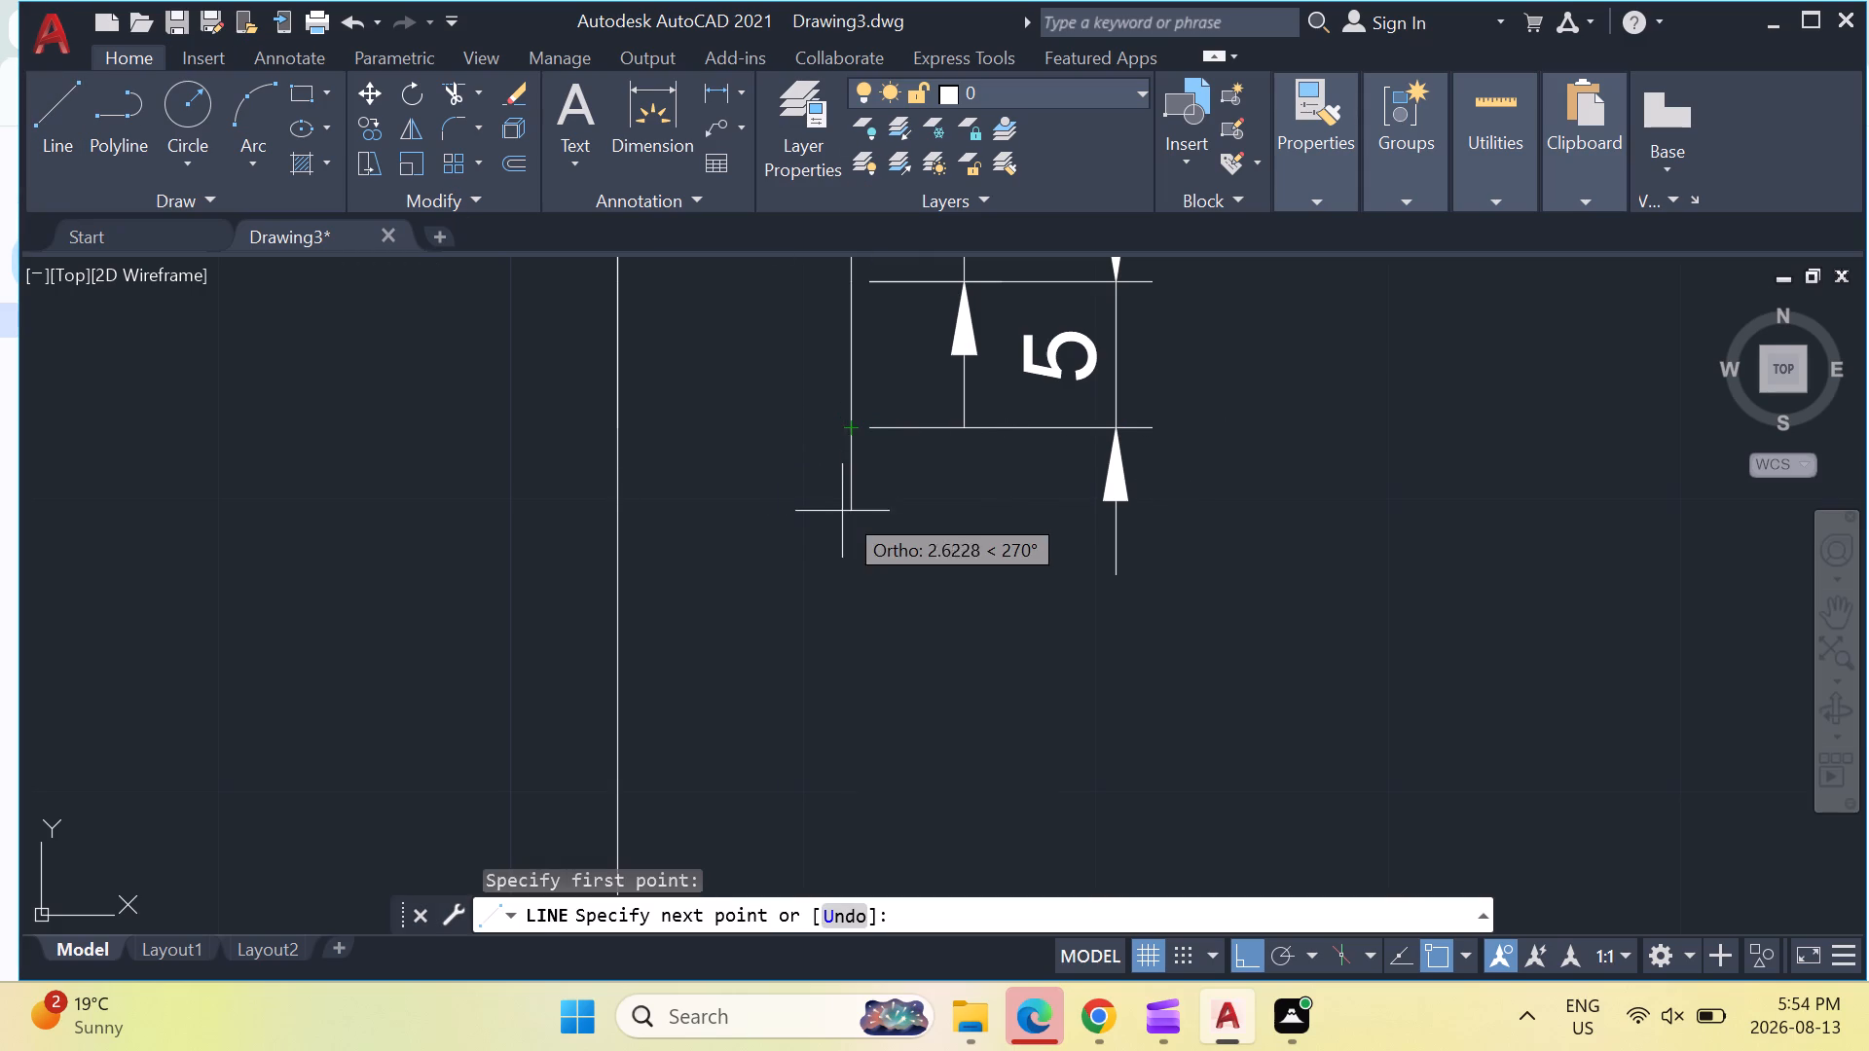
key(5)
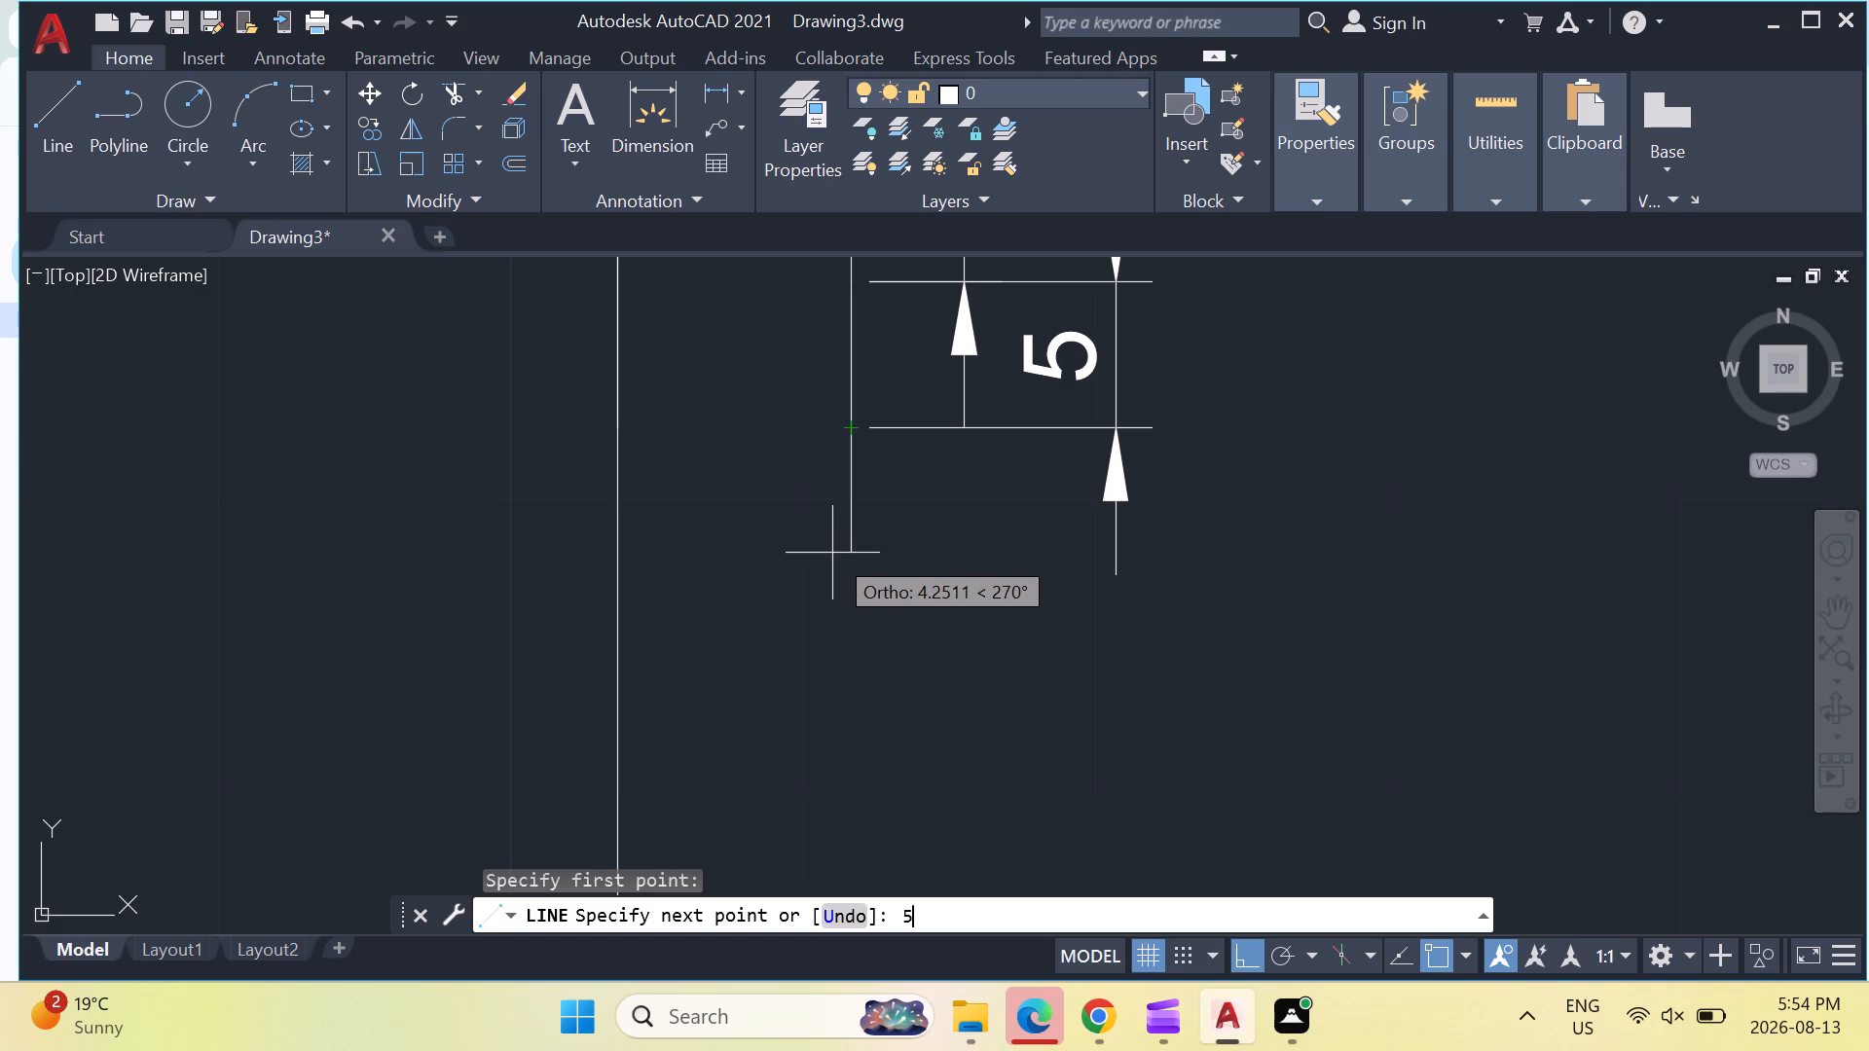
key(Return)
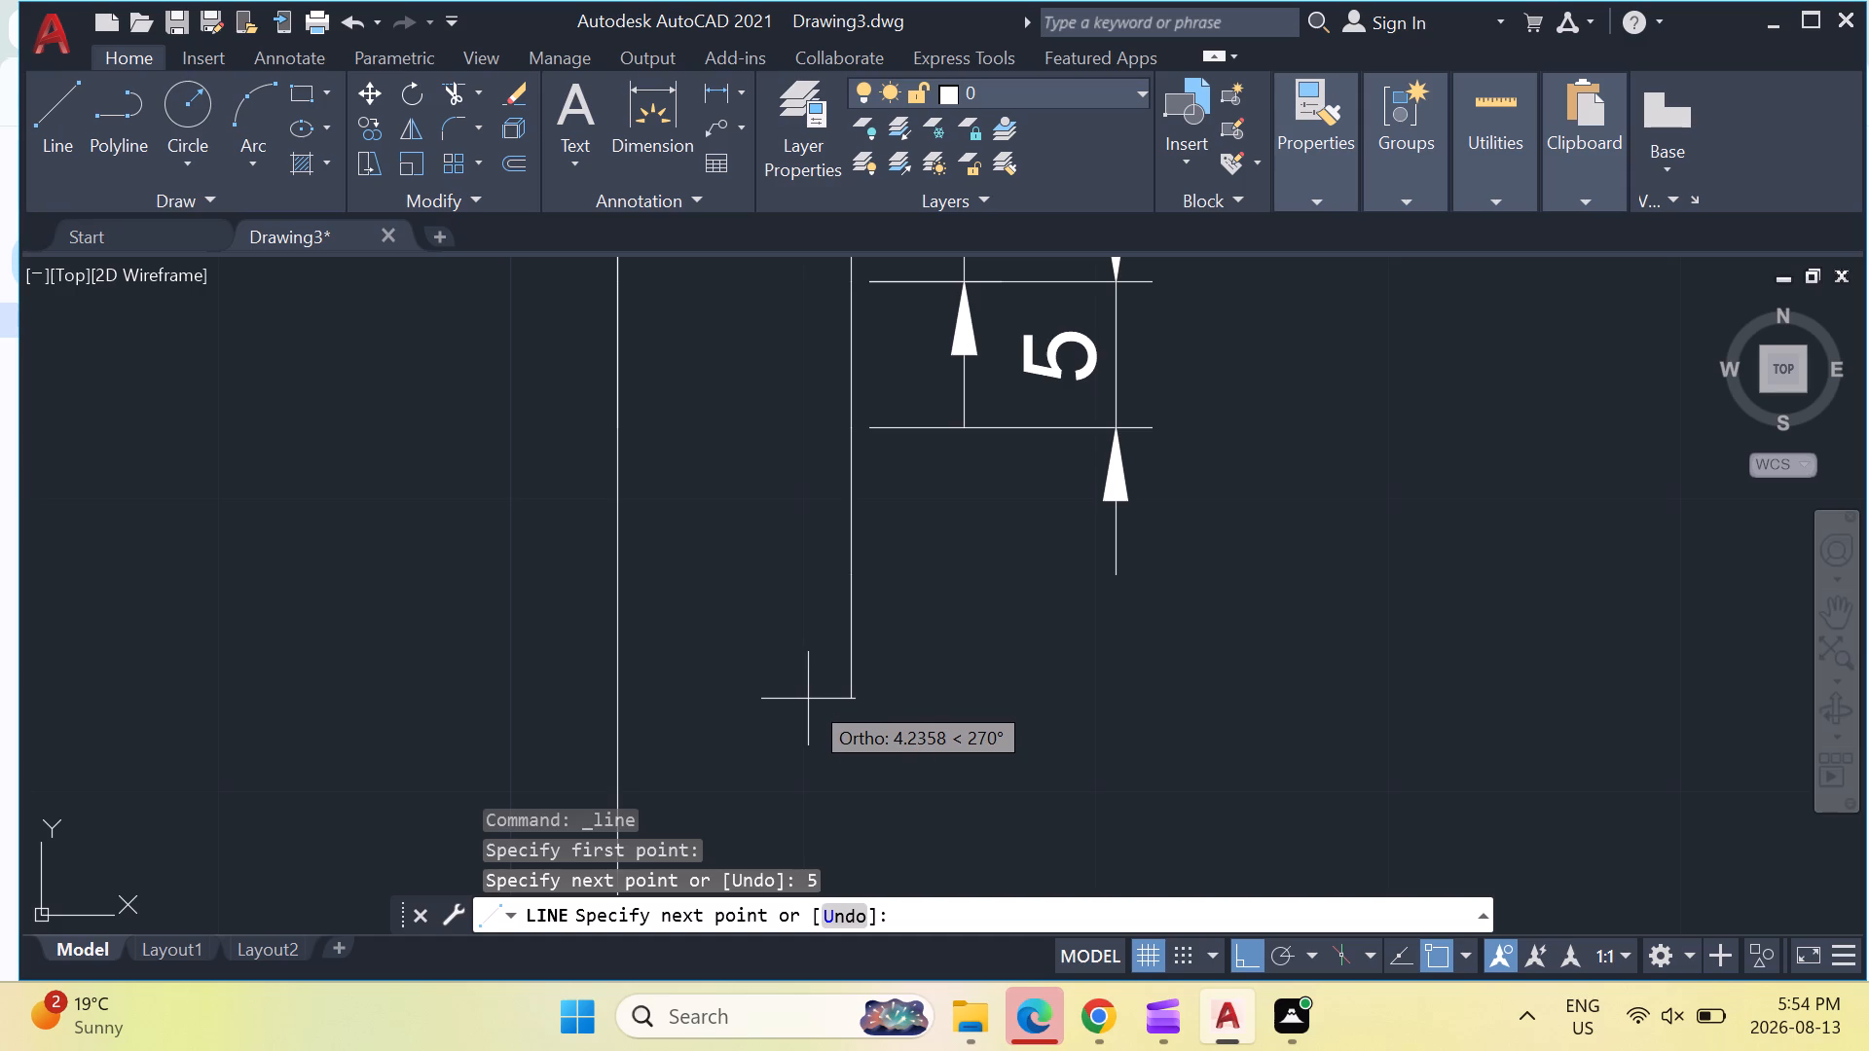
key(4)
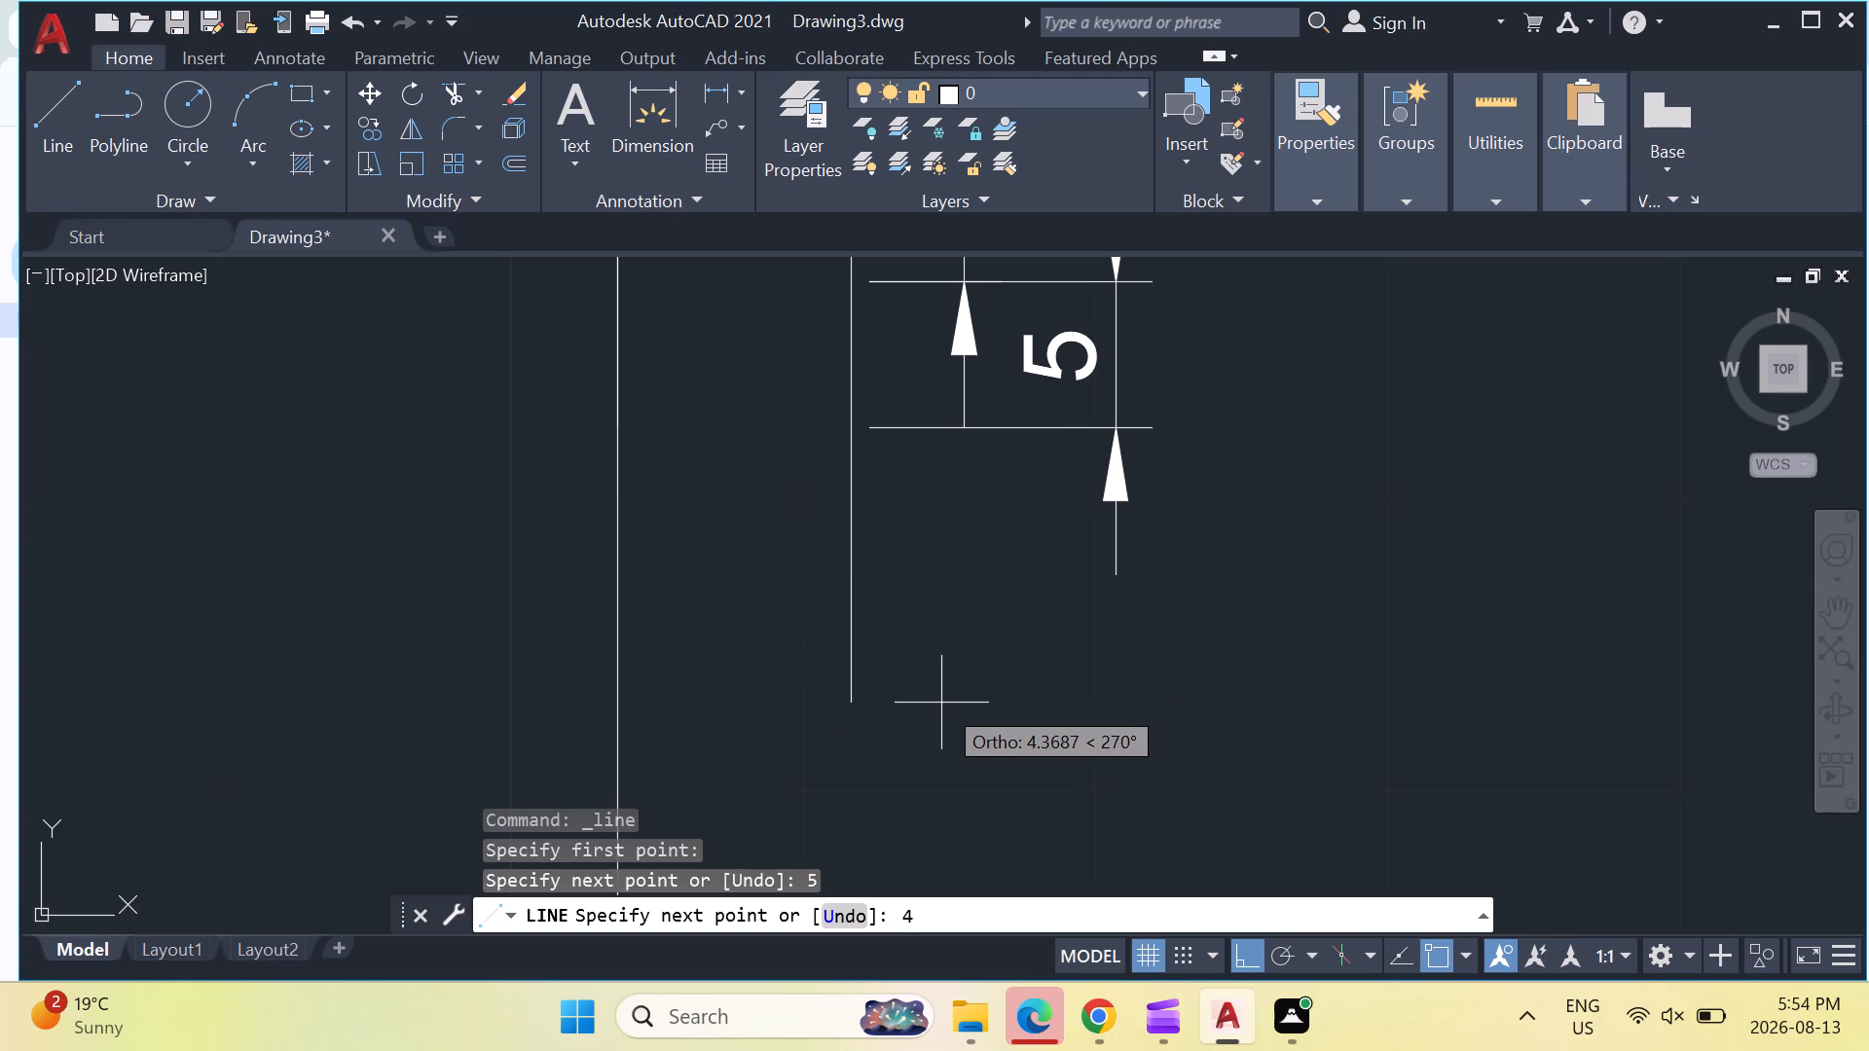
key(Return)
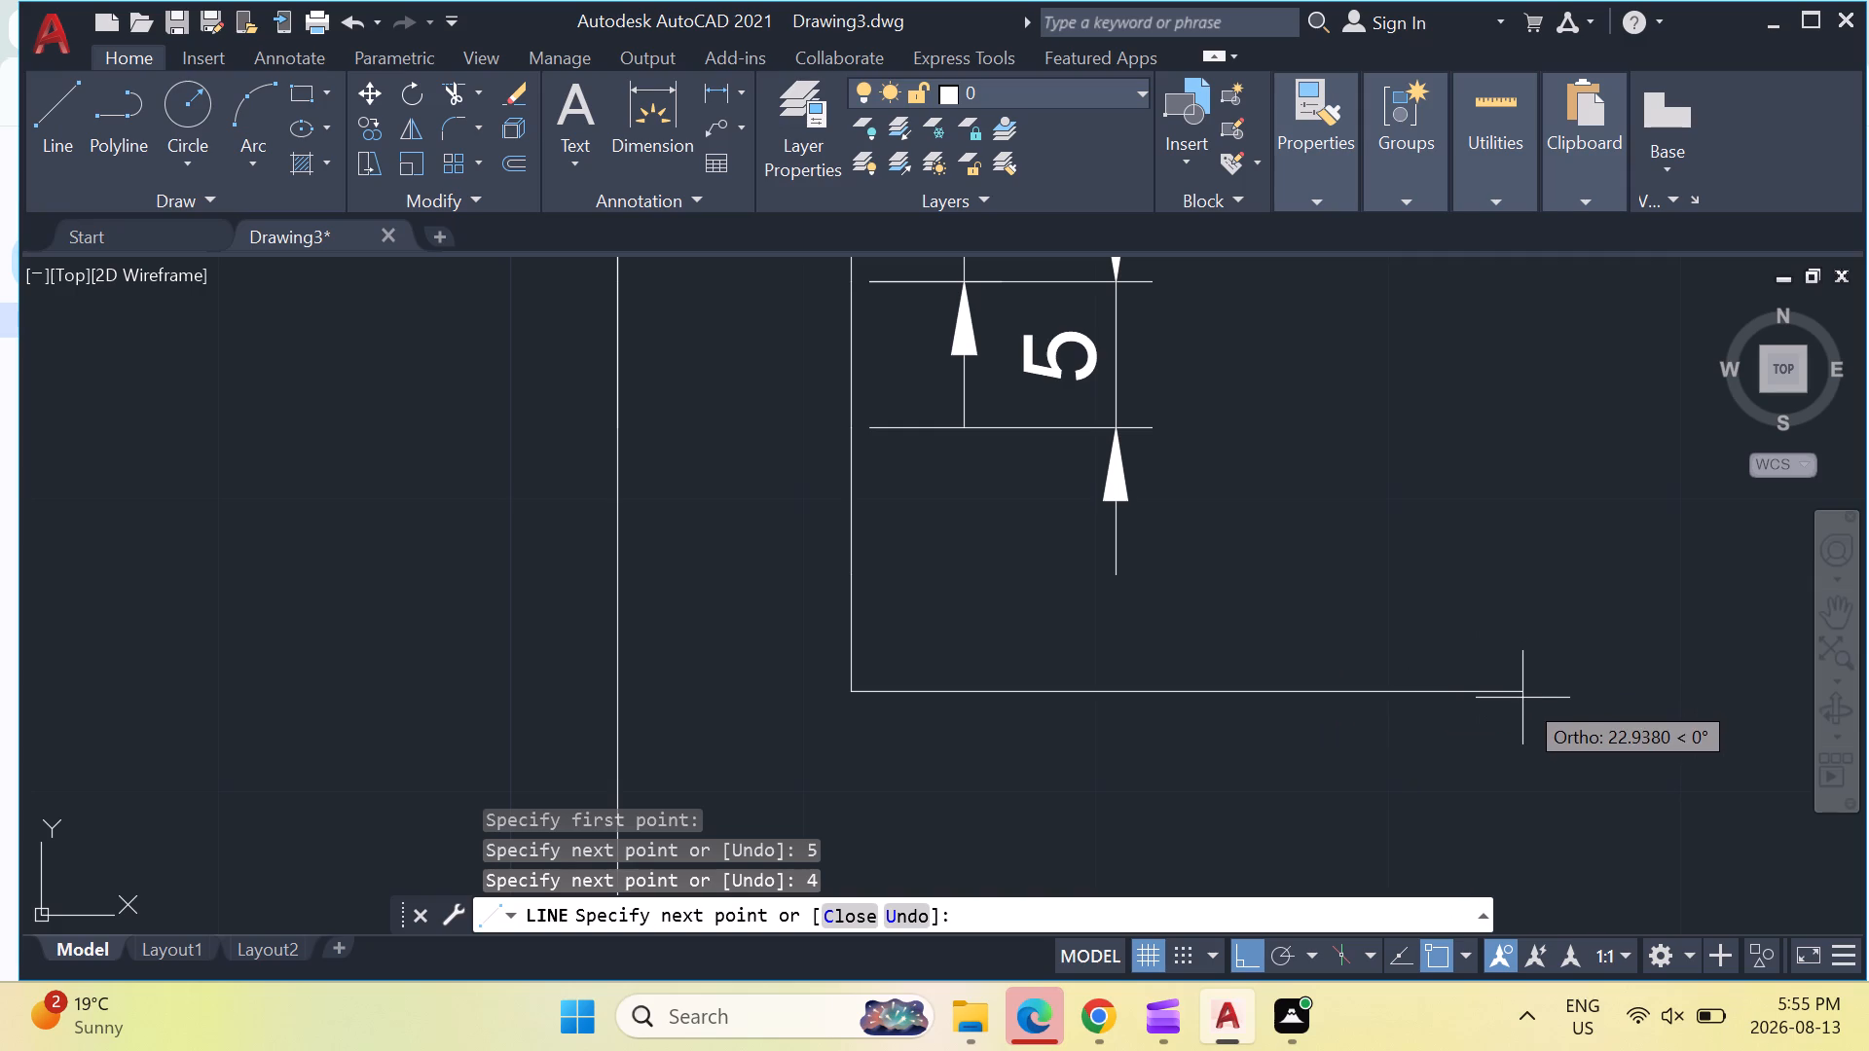
key(Escape)
Draw a horizontal line leftward across the long vertical line, starting at the lower end of the dimensioned 5-unit segment.
scroll(1448, 629, down, 1)
middle_drag(1271, 718, 1270, 718)
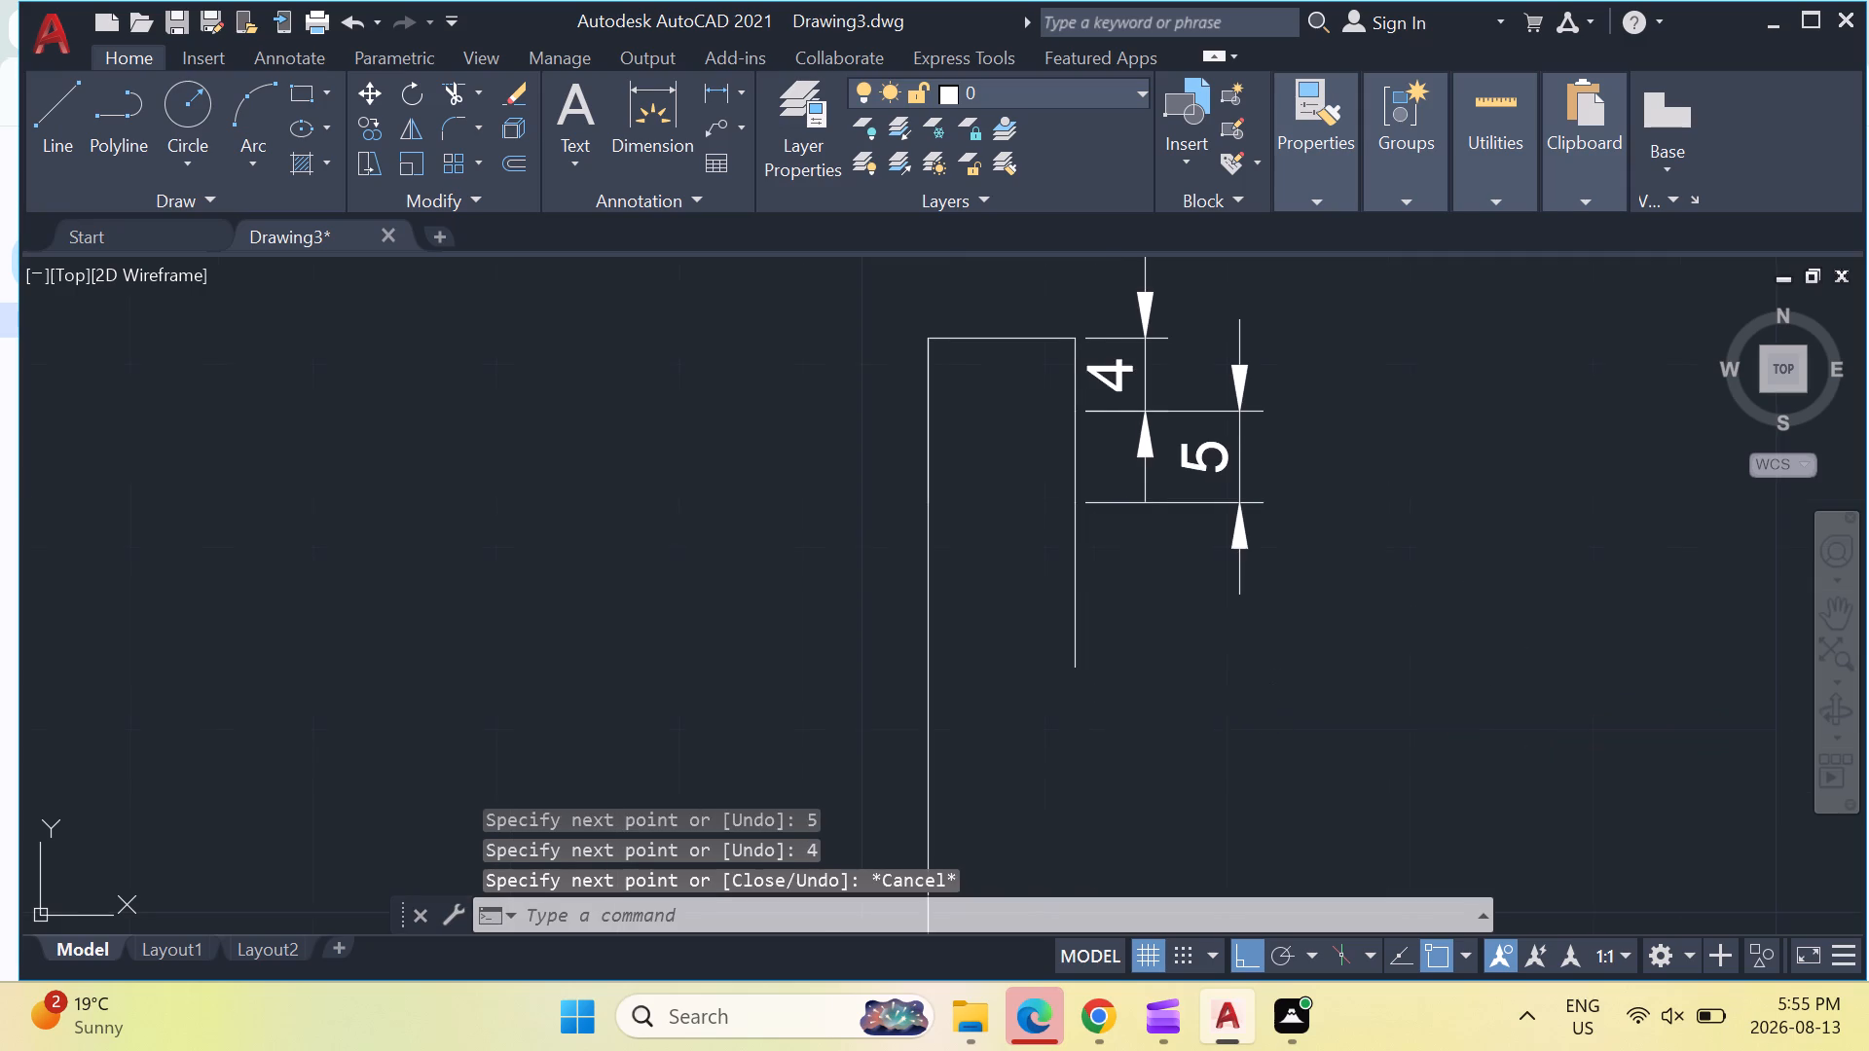
middle_drag(1270, 718, 1161, 533)
scroll(1161, 533, down, 2)
middle_drag(1098, 650, 1029, 520)
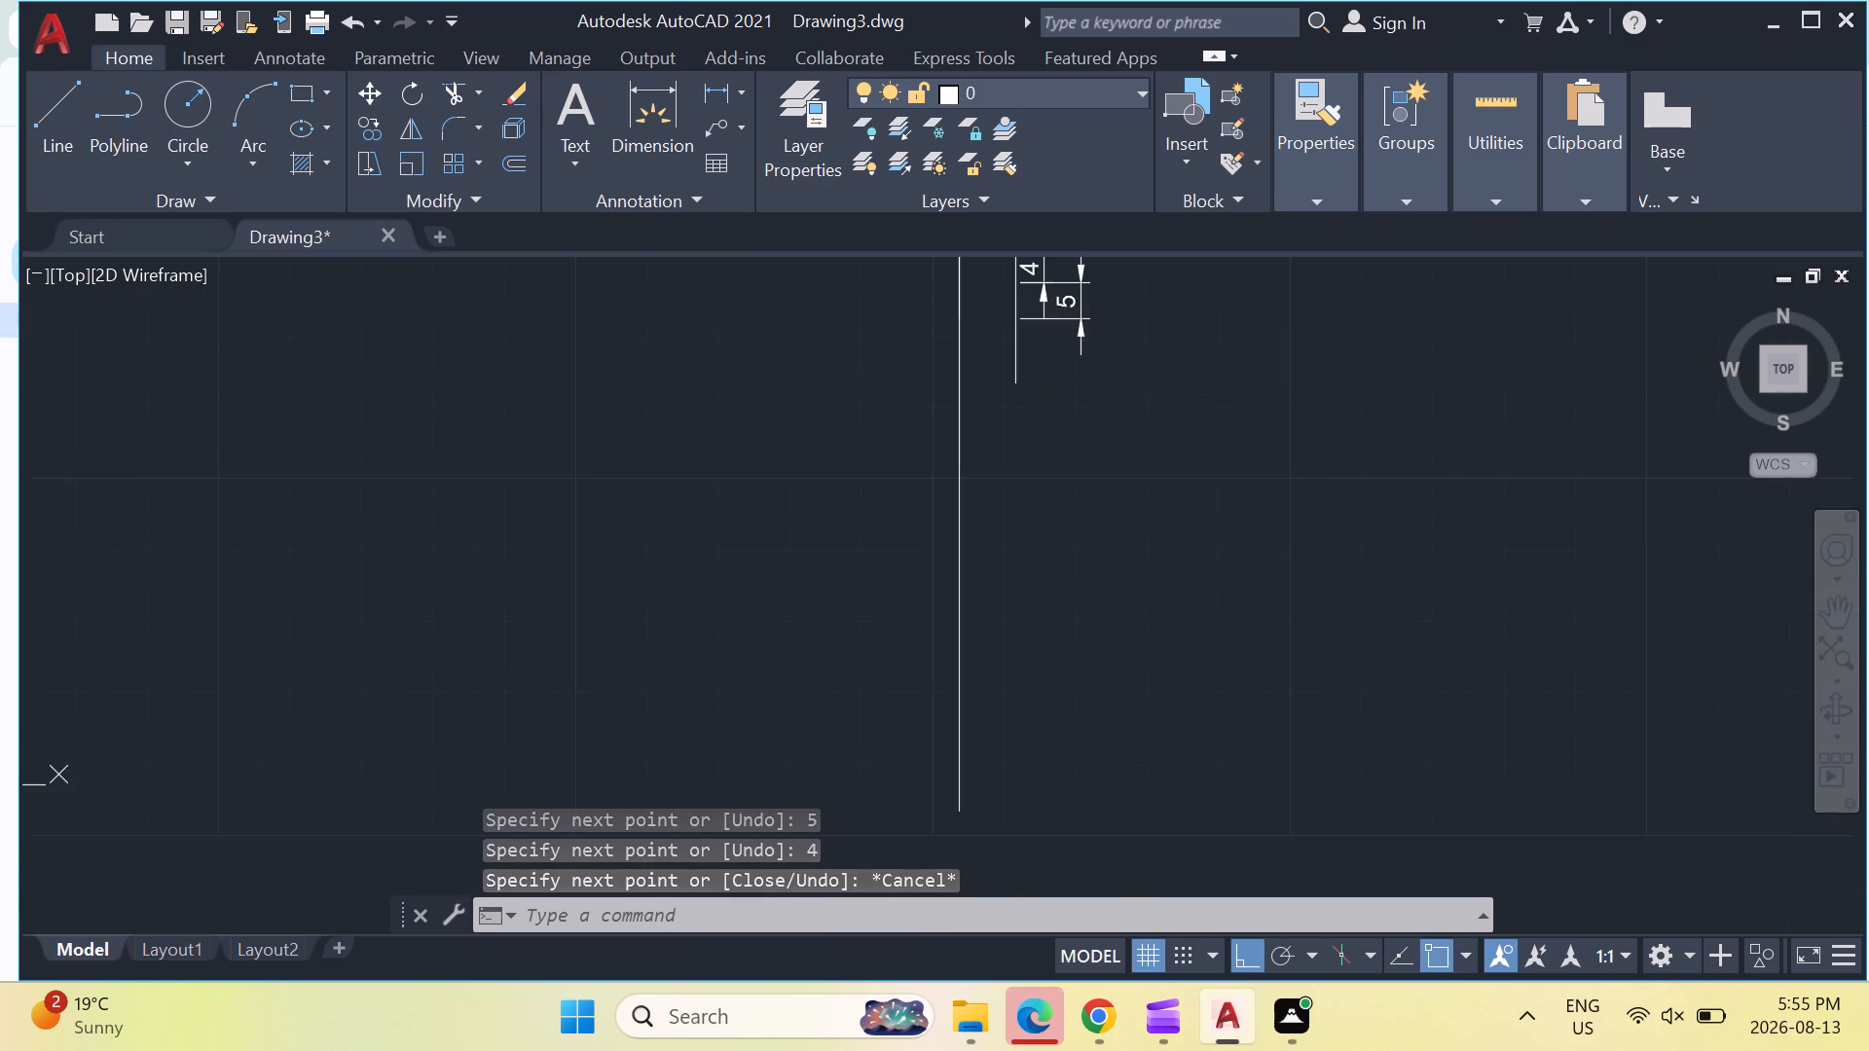
middle_drag(1029, 520, 1008, 492)
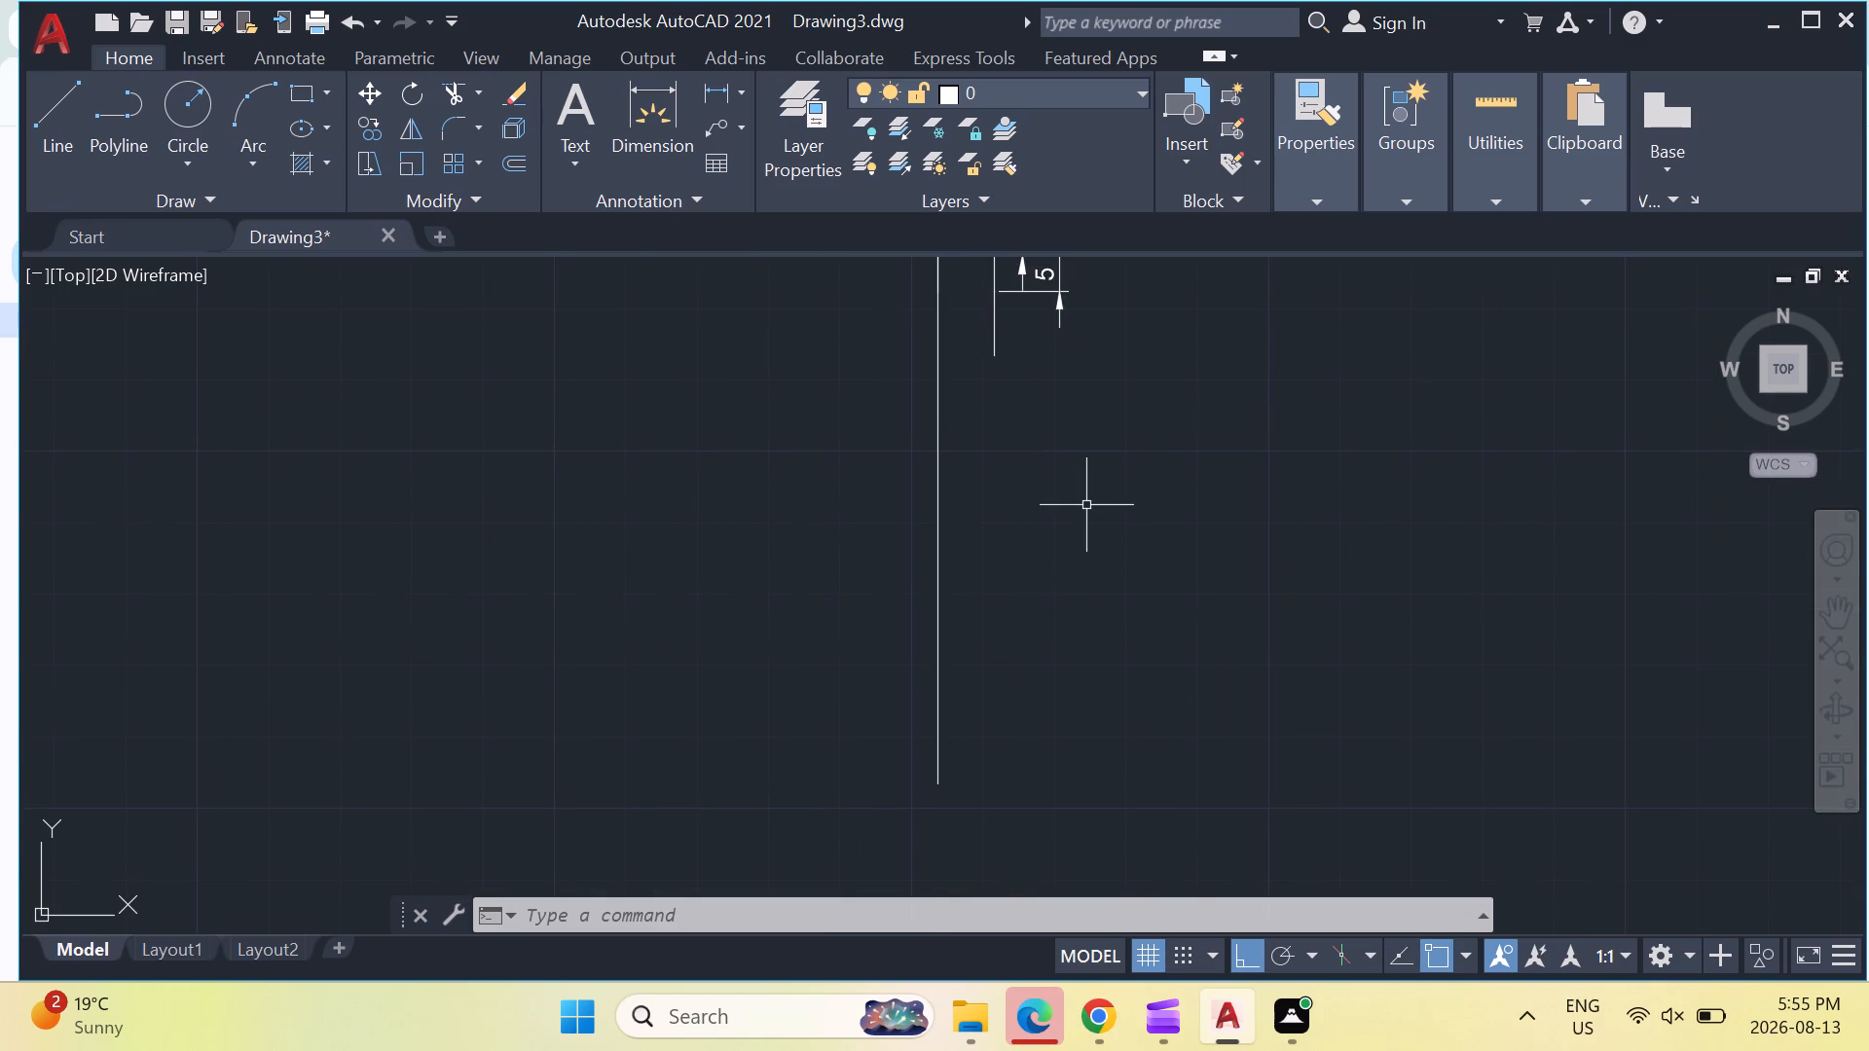
middle_drag(1086, 505, 1018, 565)
middle_click(1005, 567)
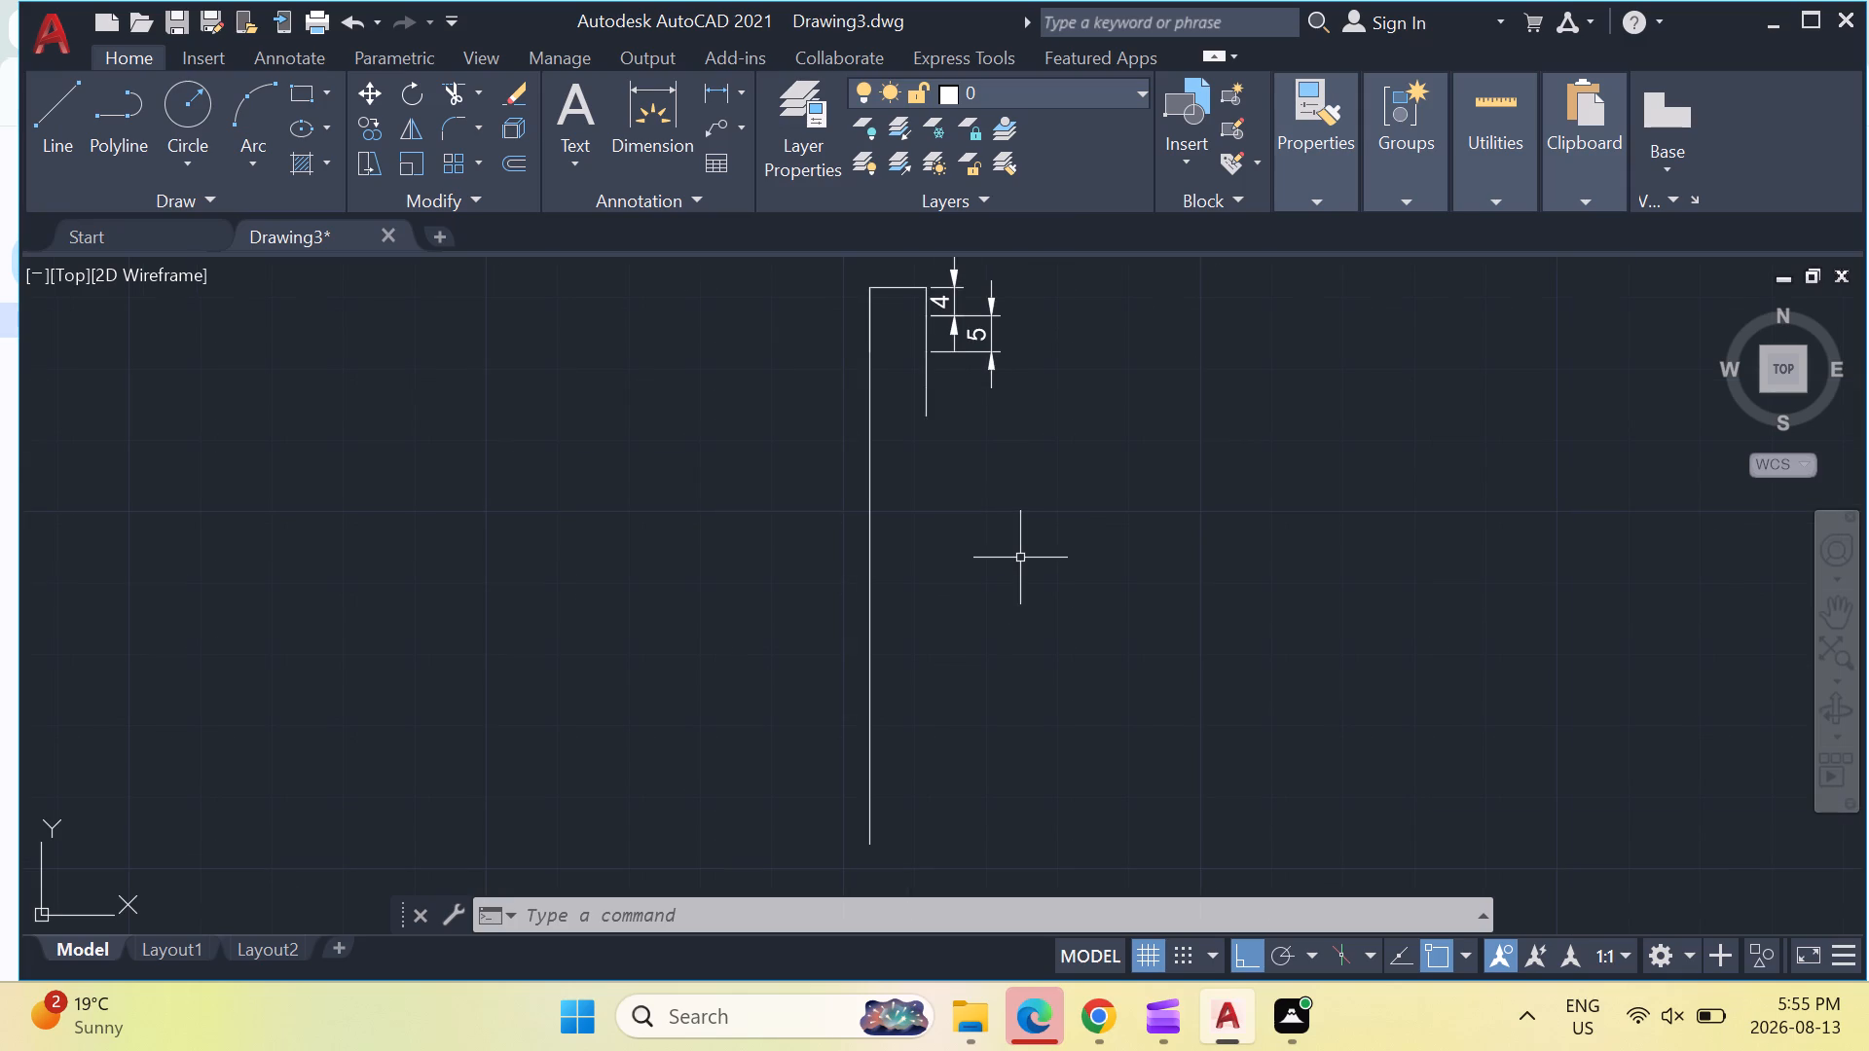
middle_drag(1020, 558, 1004, 594)
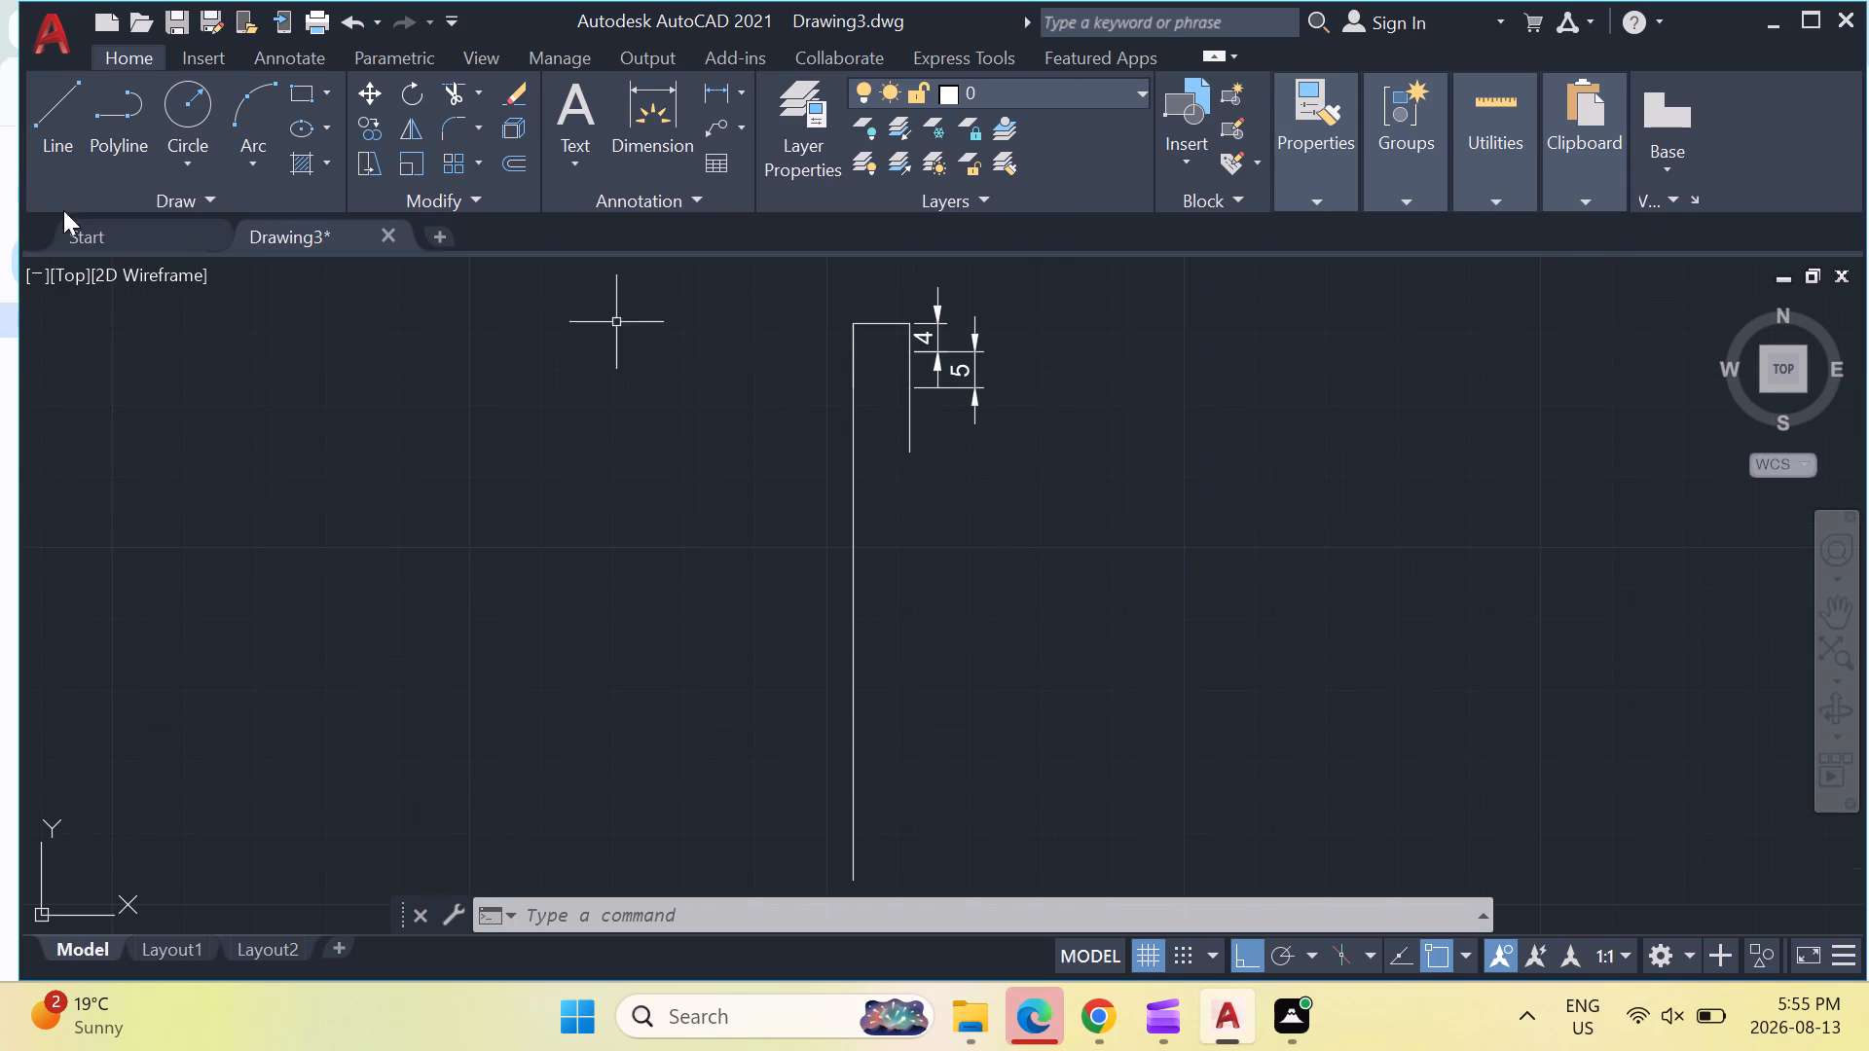
click(53, 117)
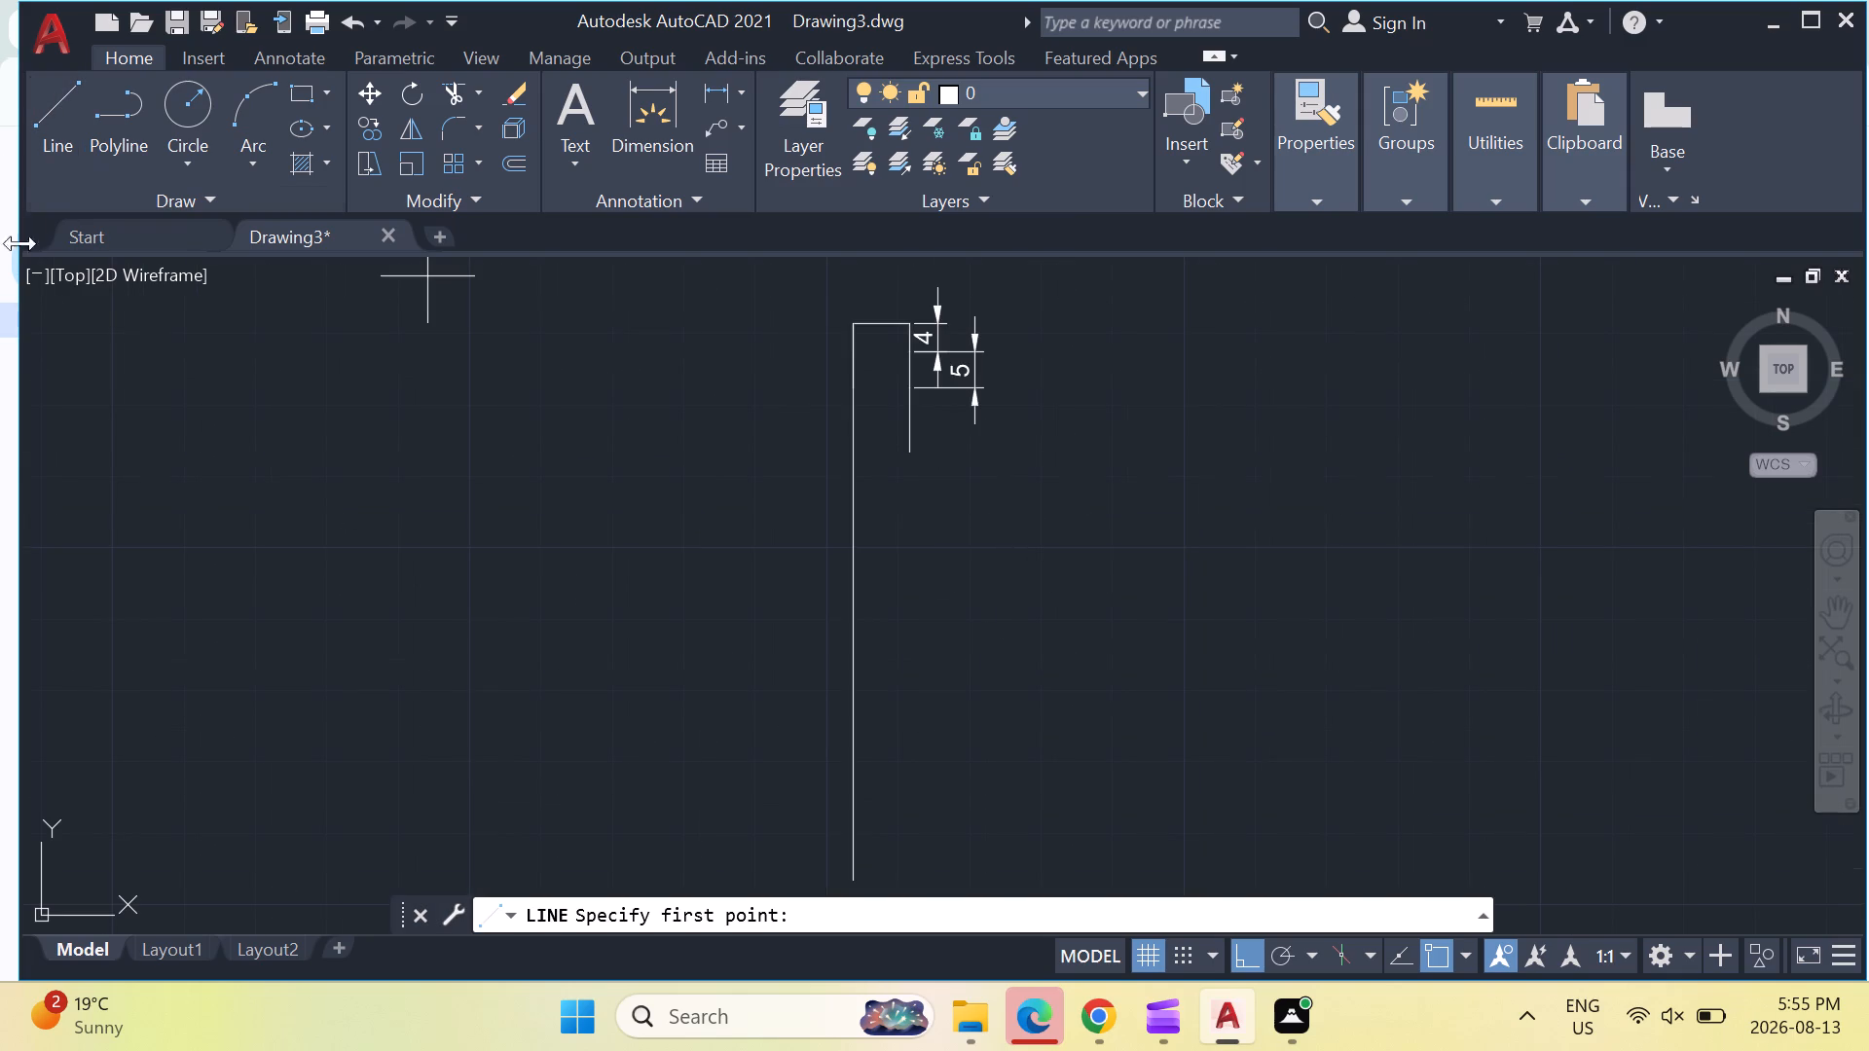
scroll(815, 331, up, 1)
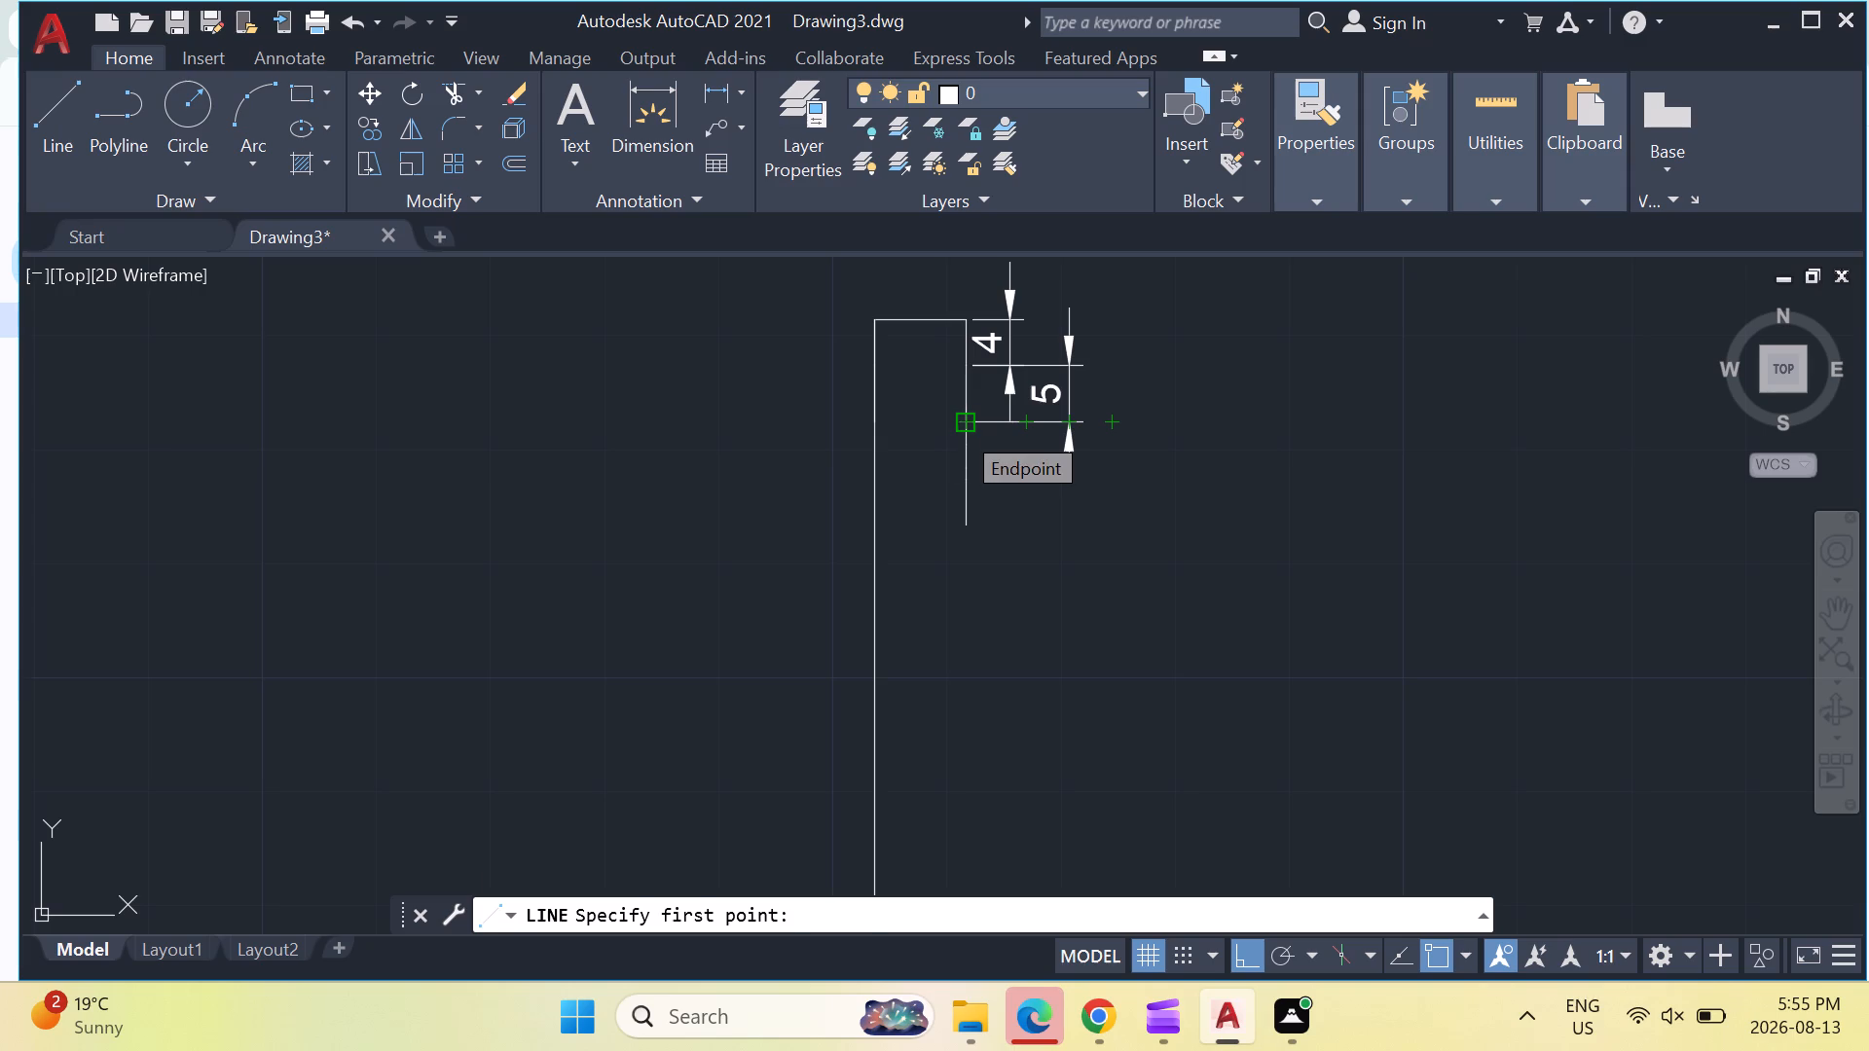
click(960, 429)
click(709, 402)
key(Escape)
key(Escape)
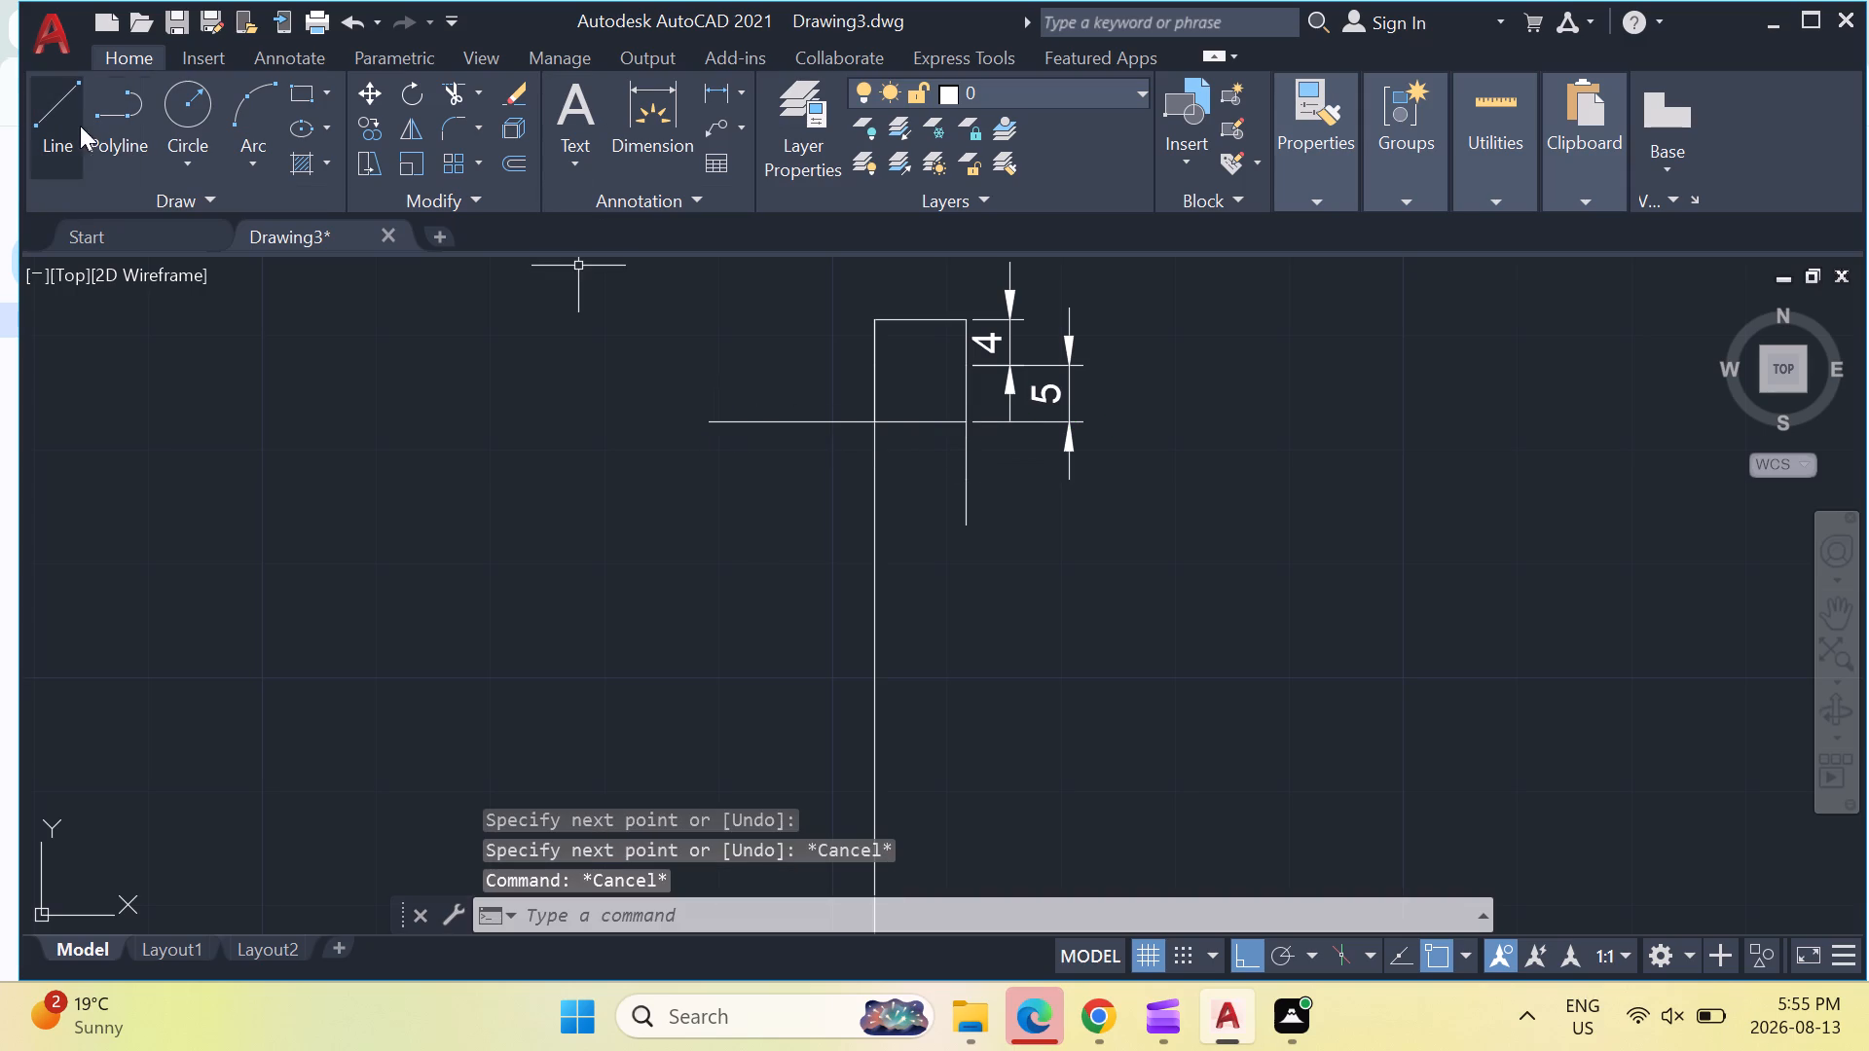
Draw a second horizontal line about 16 units leftward from the junction of the right line's lower 5- and 4-unit segments.
click(68, 108)
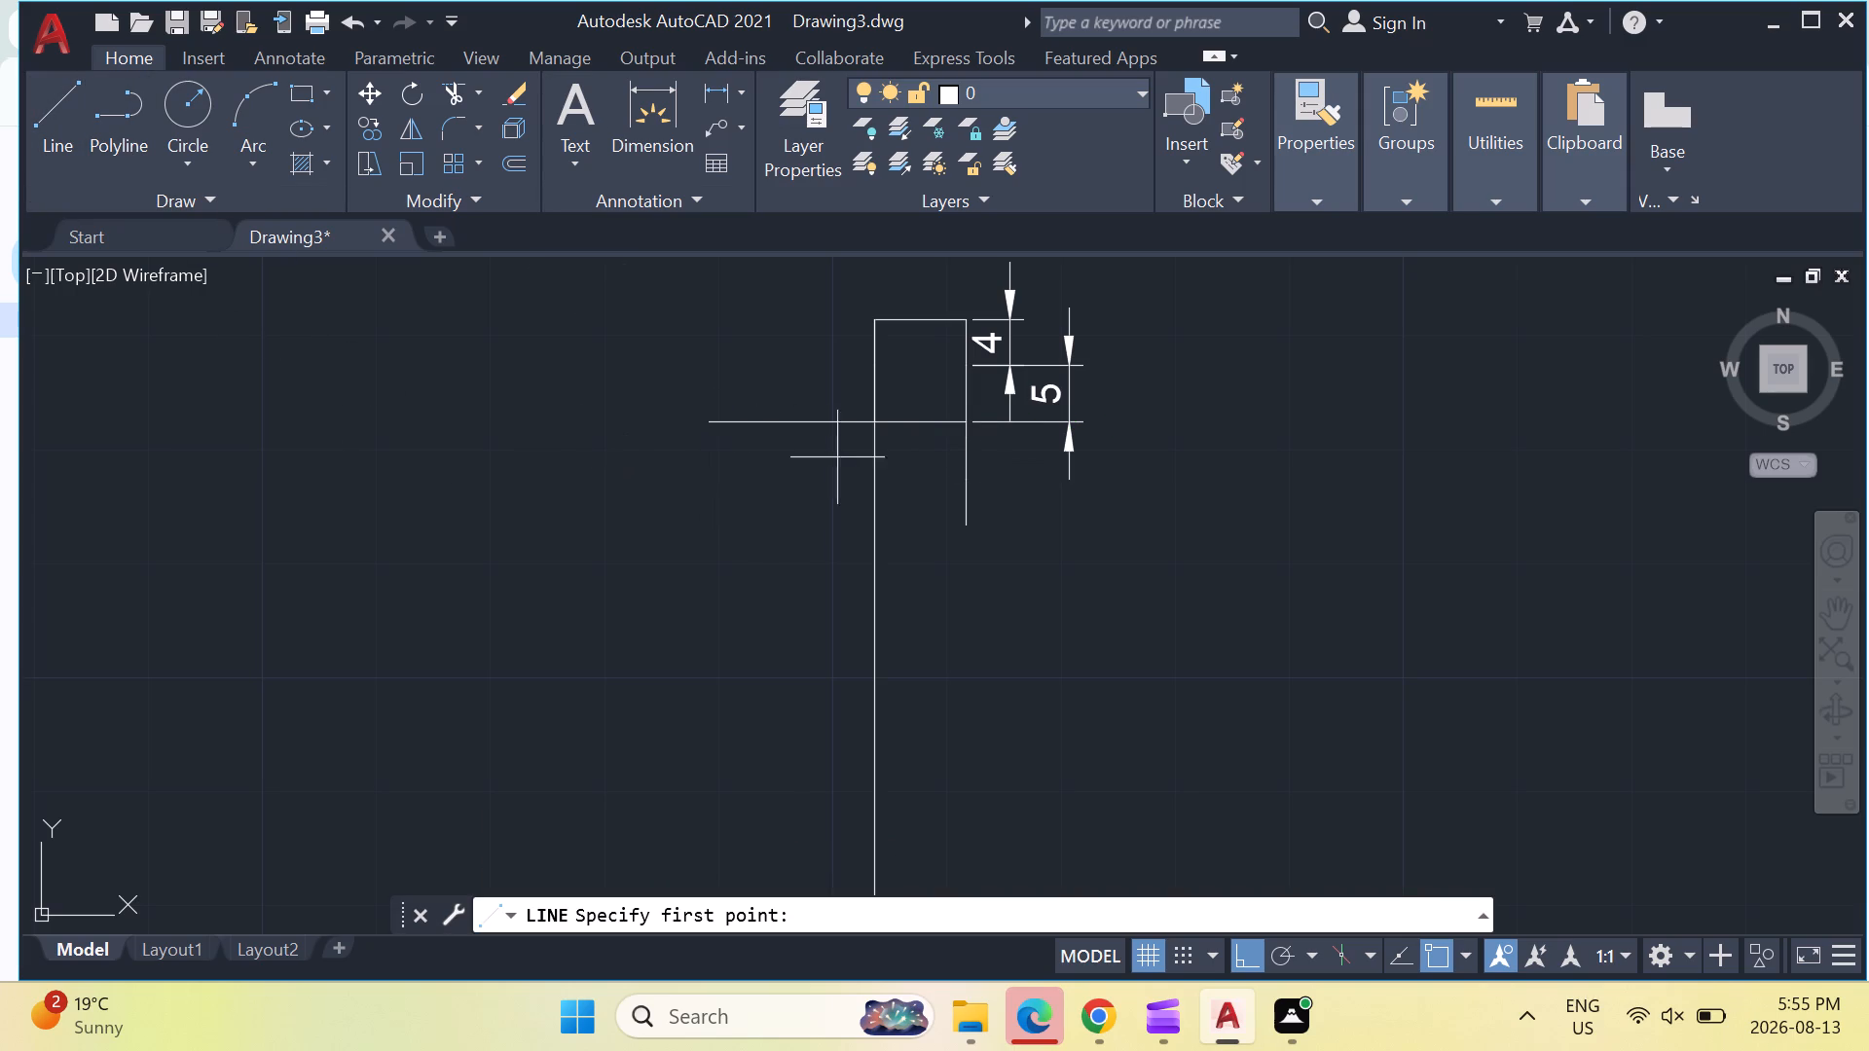
click(962, 470)
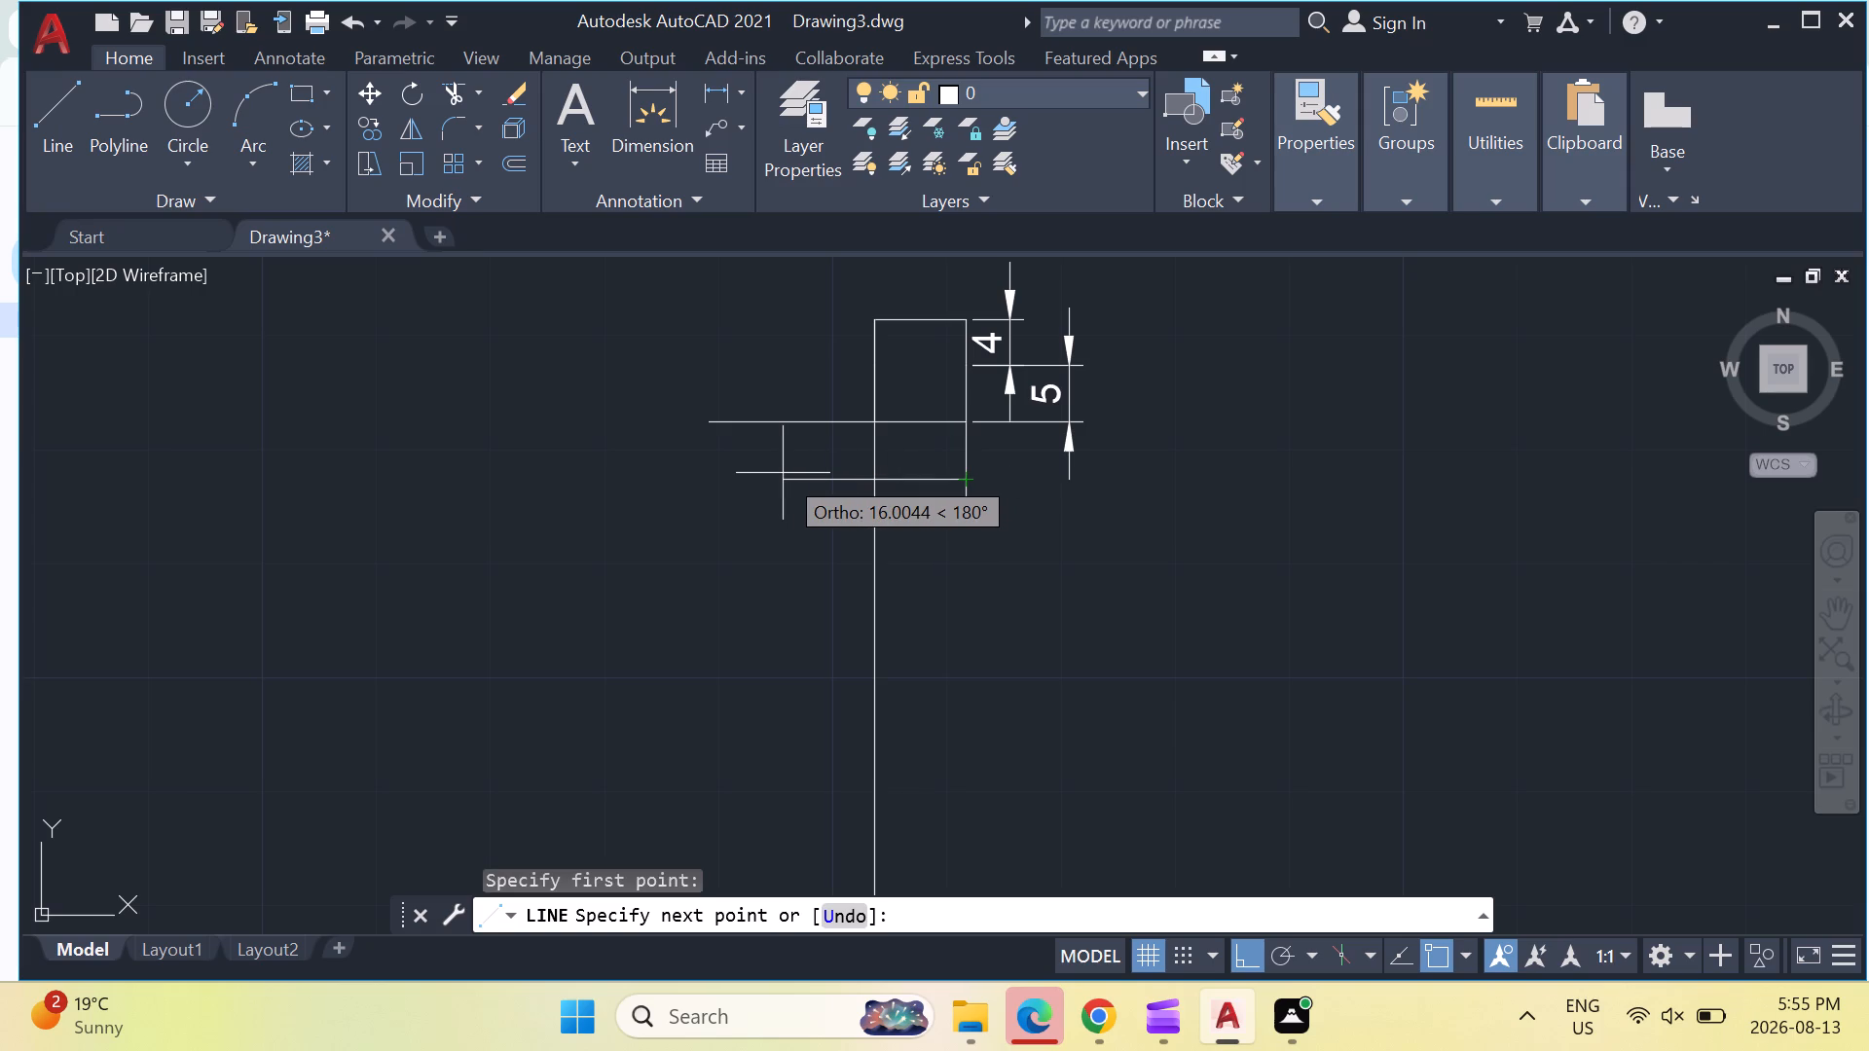
click(783, 473)
key(Escape)
key(Escape)
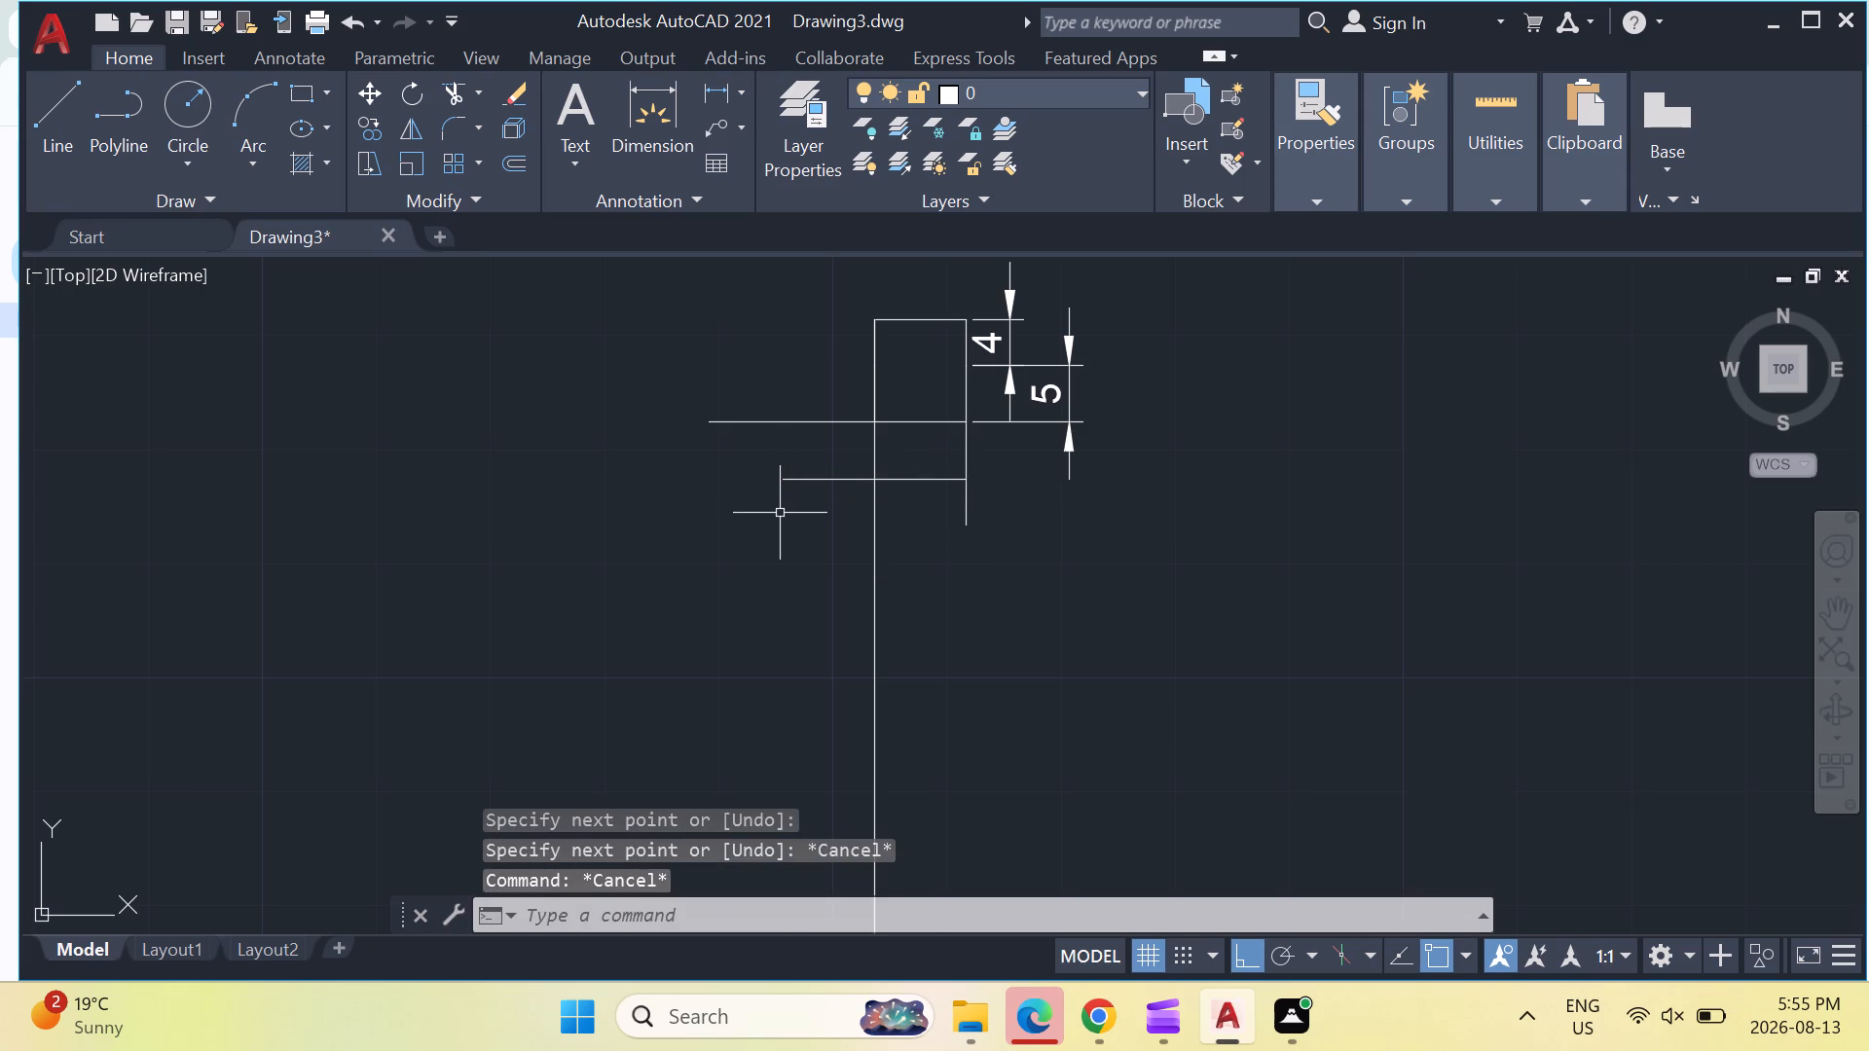
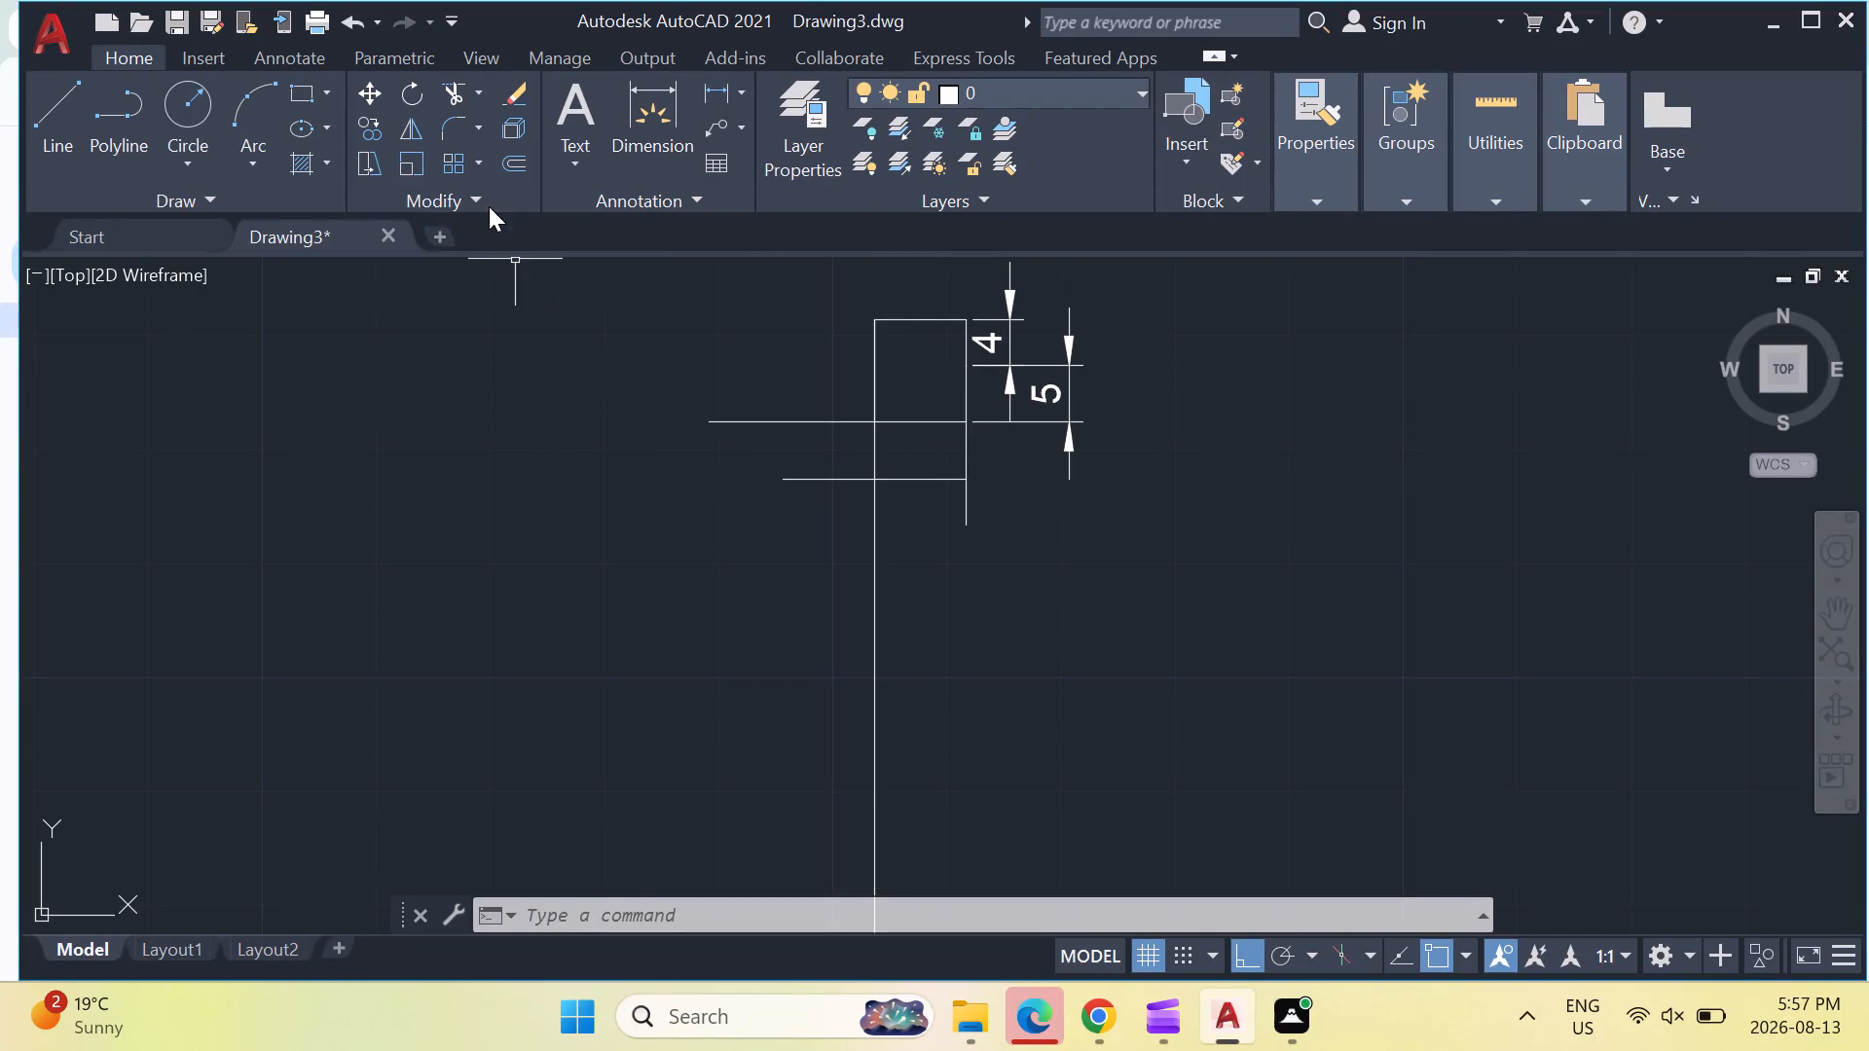
Examine the upper end of the outline, where the two horizontal lines cross the vertical lines beside the dimensions.
scroll(968, 386, down, 1)
middle_drag(952, 393, 988, 403)
scroll(990, 403, down, 1)
scroll(990, 403, up, 2)
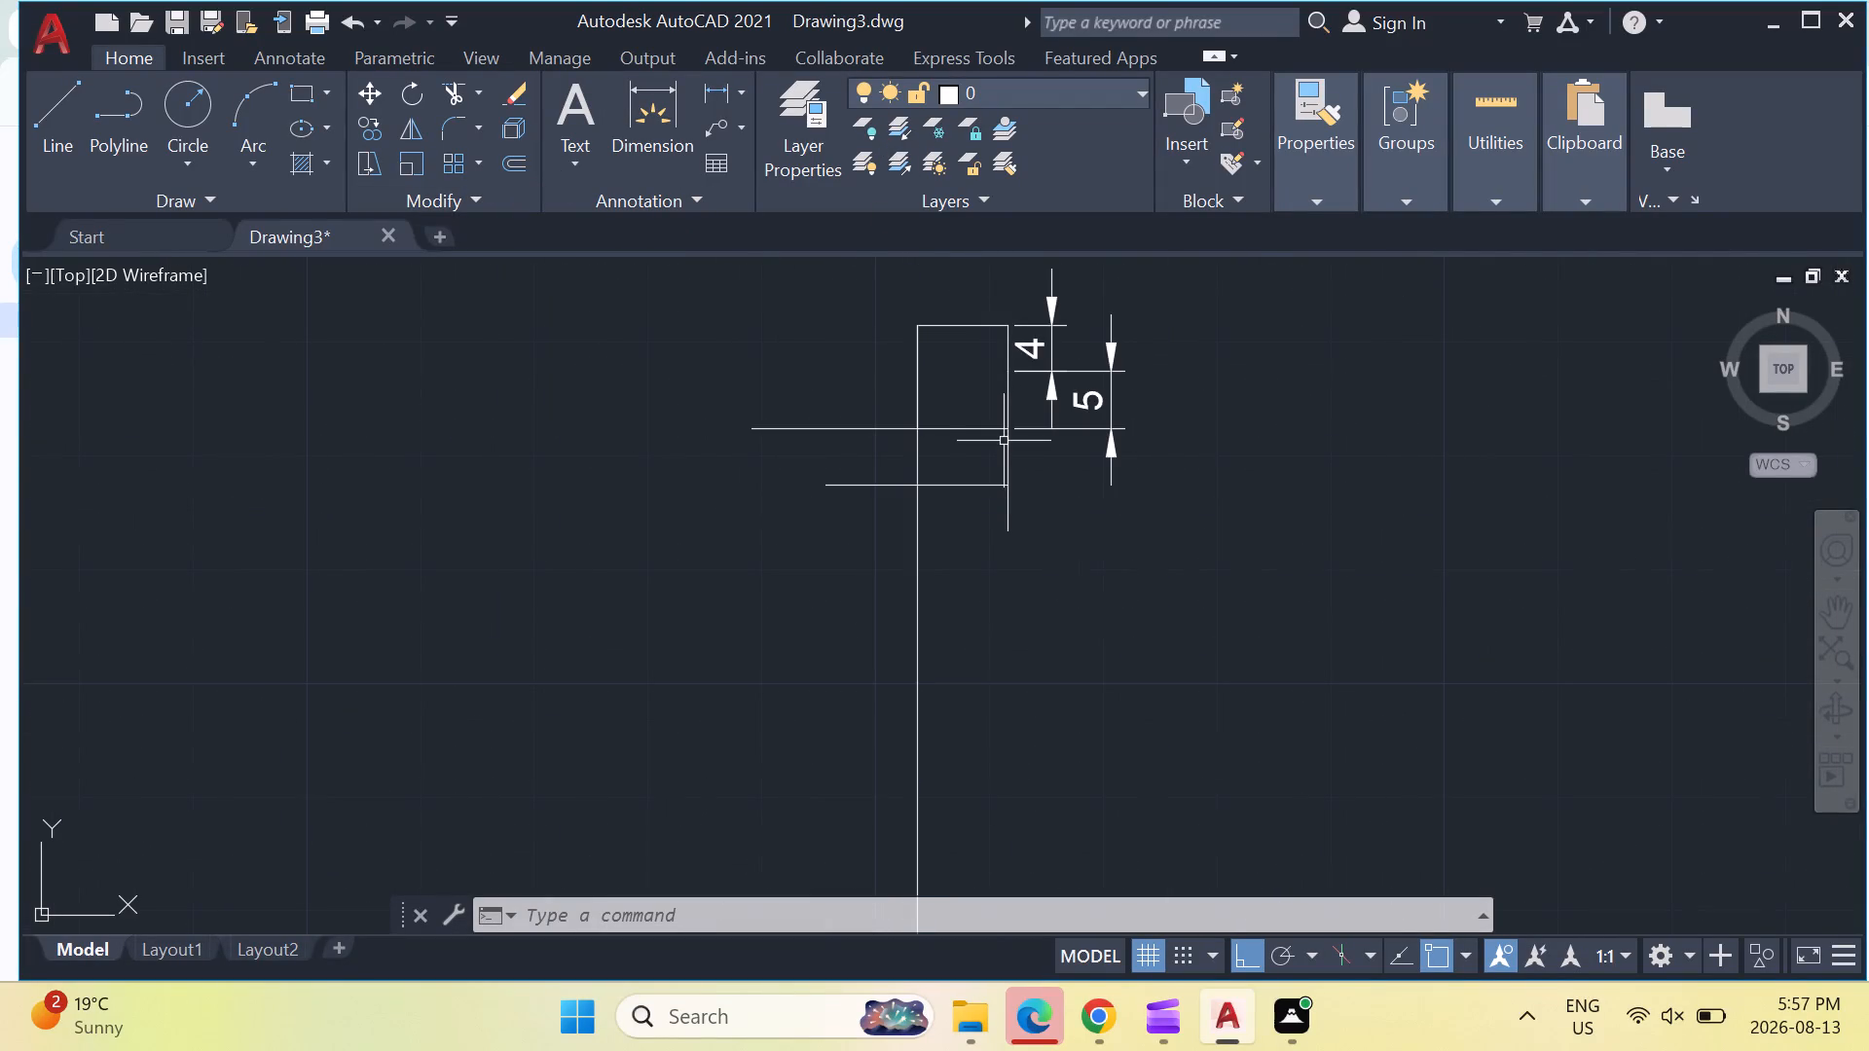
scroll(993, 402, up, 1)
middle_drag(993, 402, 967, 465)
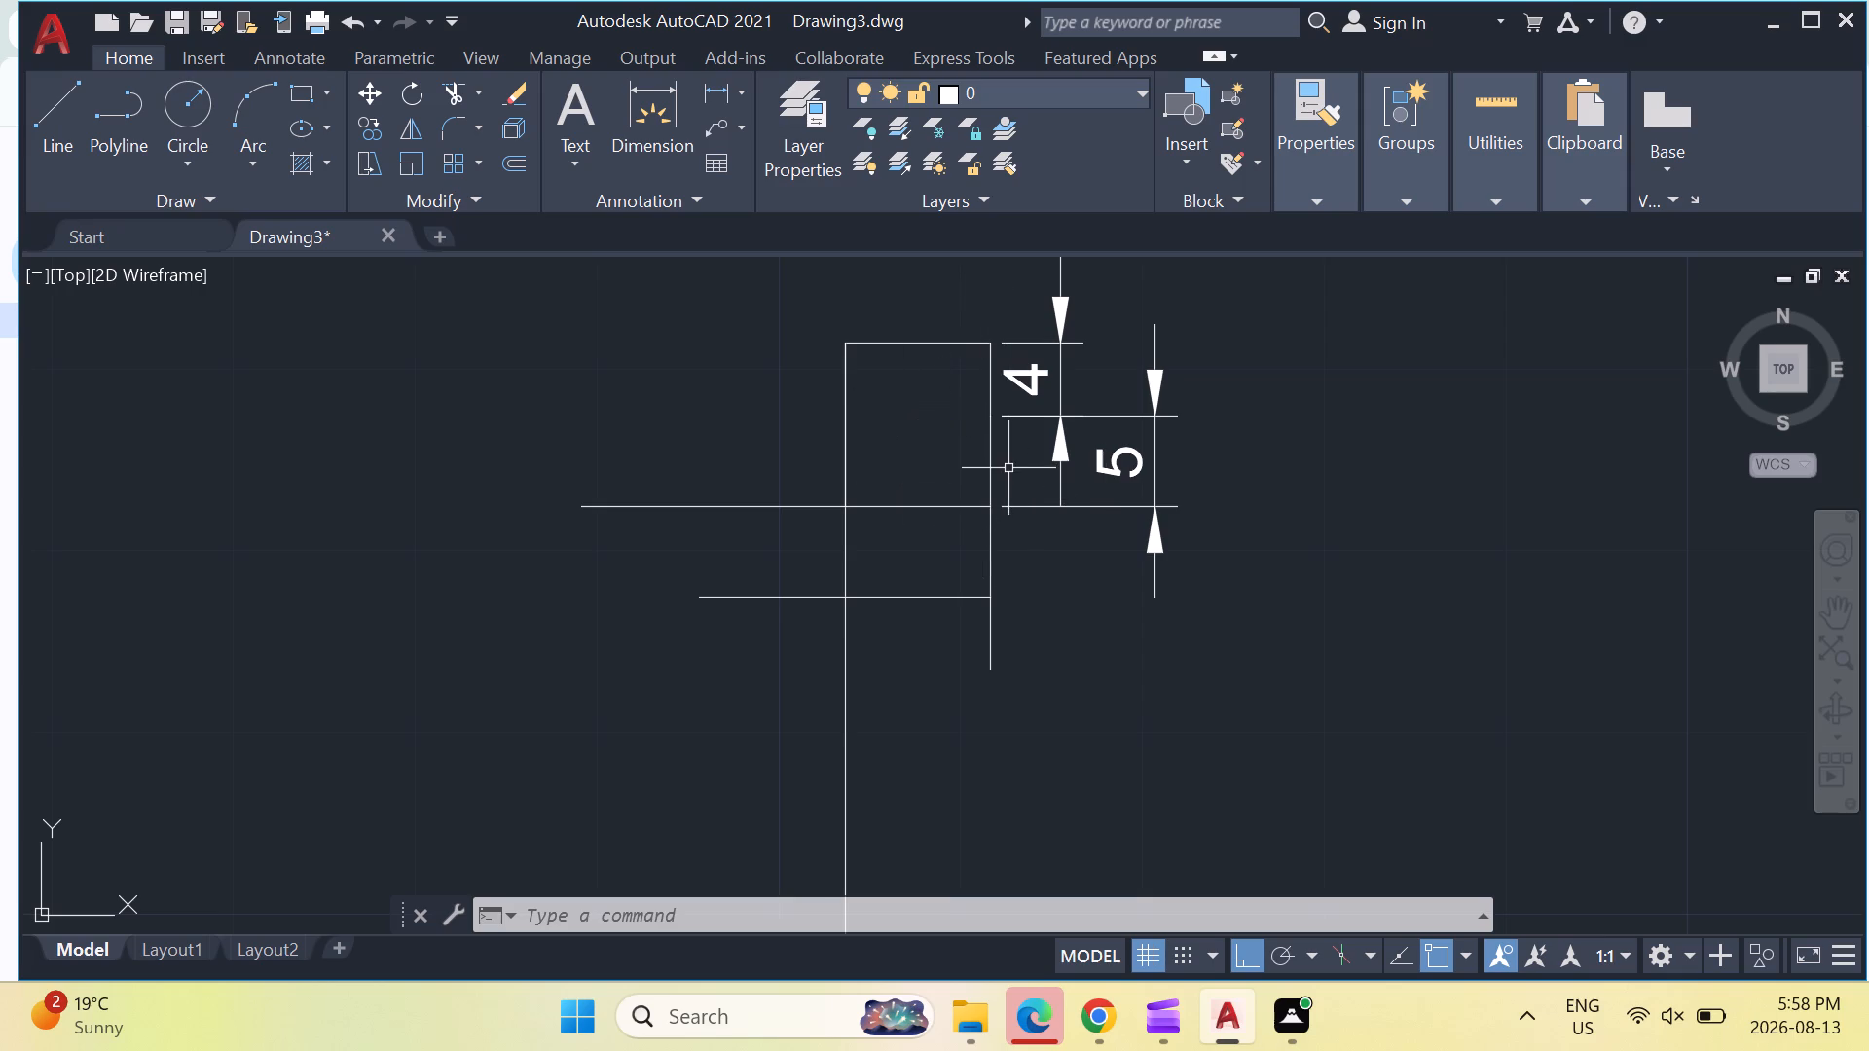
scroll(994, 497, up, 1)
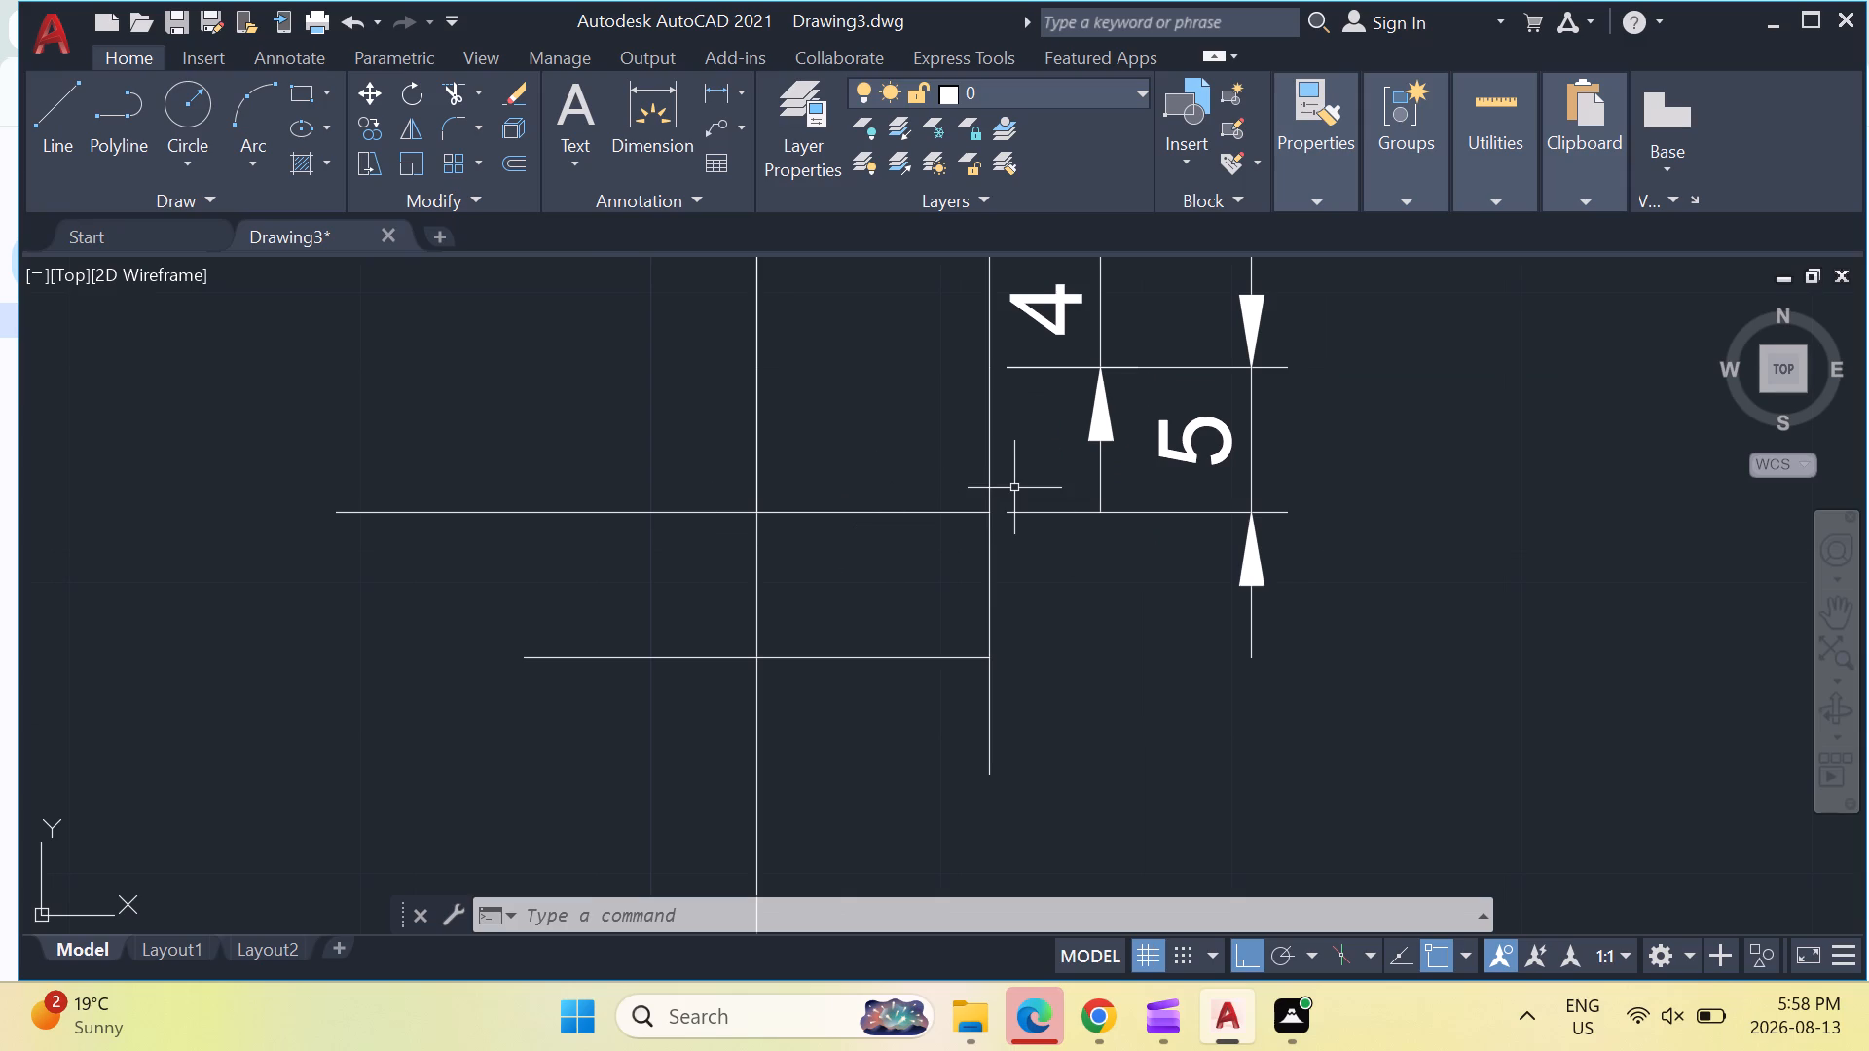
scroll(905, 497, down, 1)
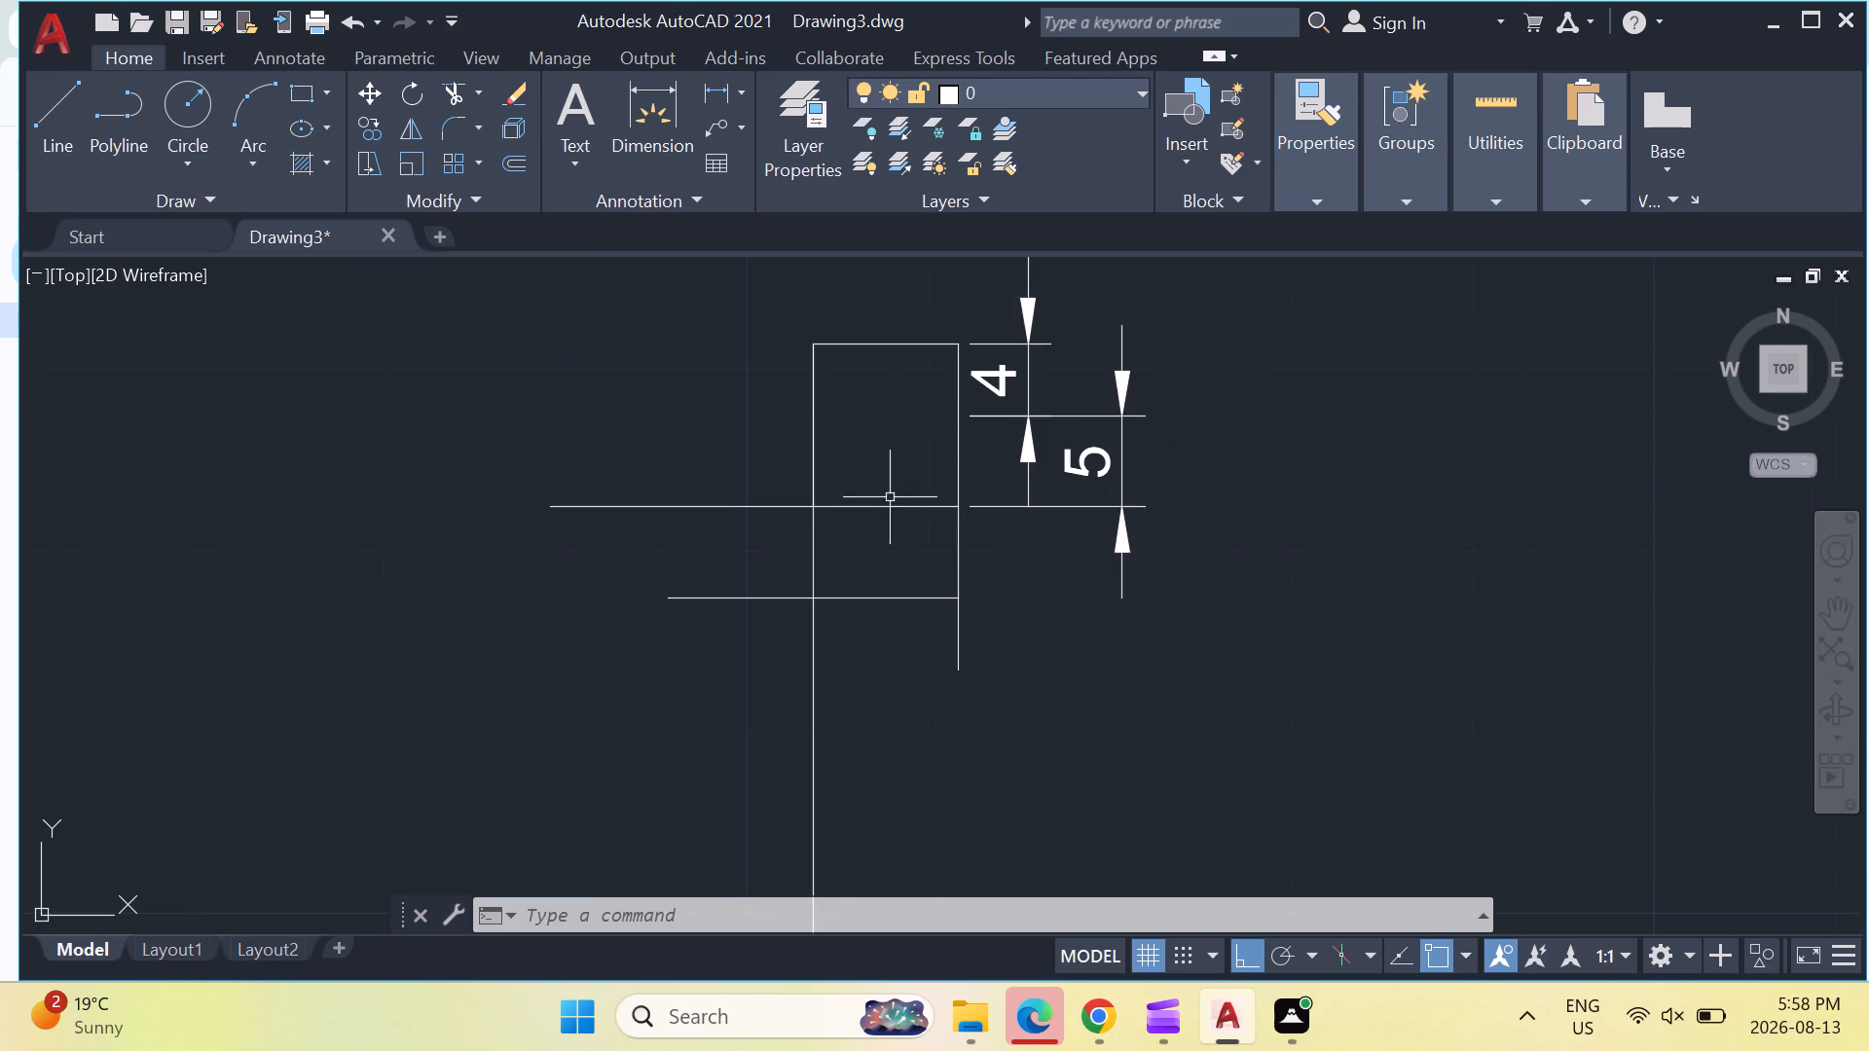
middle_drag(888, 506, 837, 479)
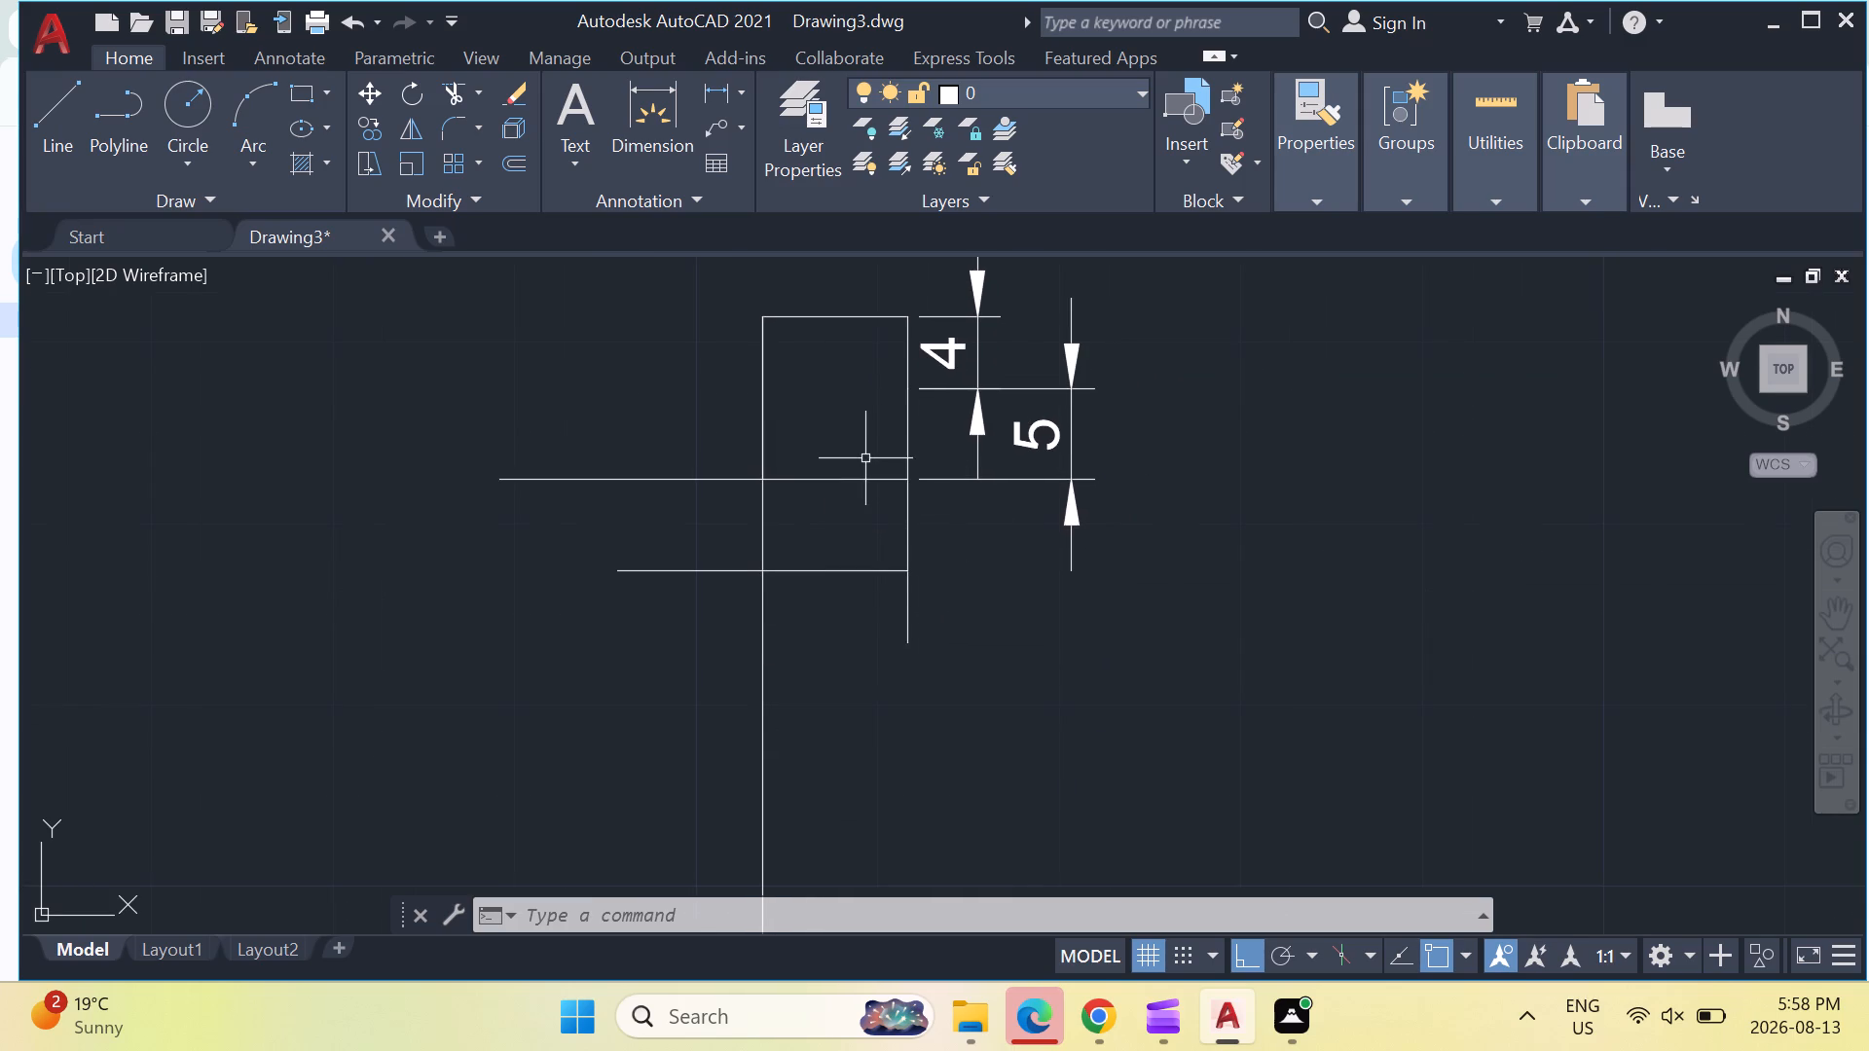
scroll(863, 462, up, 2)
middle_drag(864, 453, 796, 511)
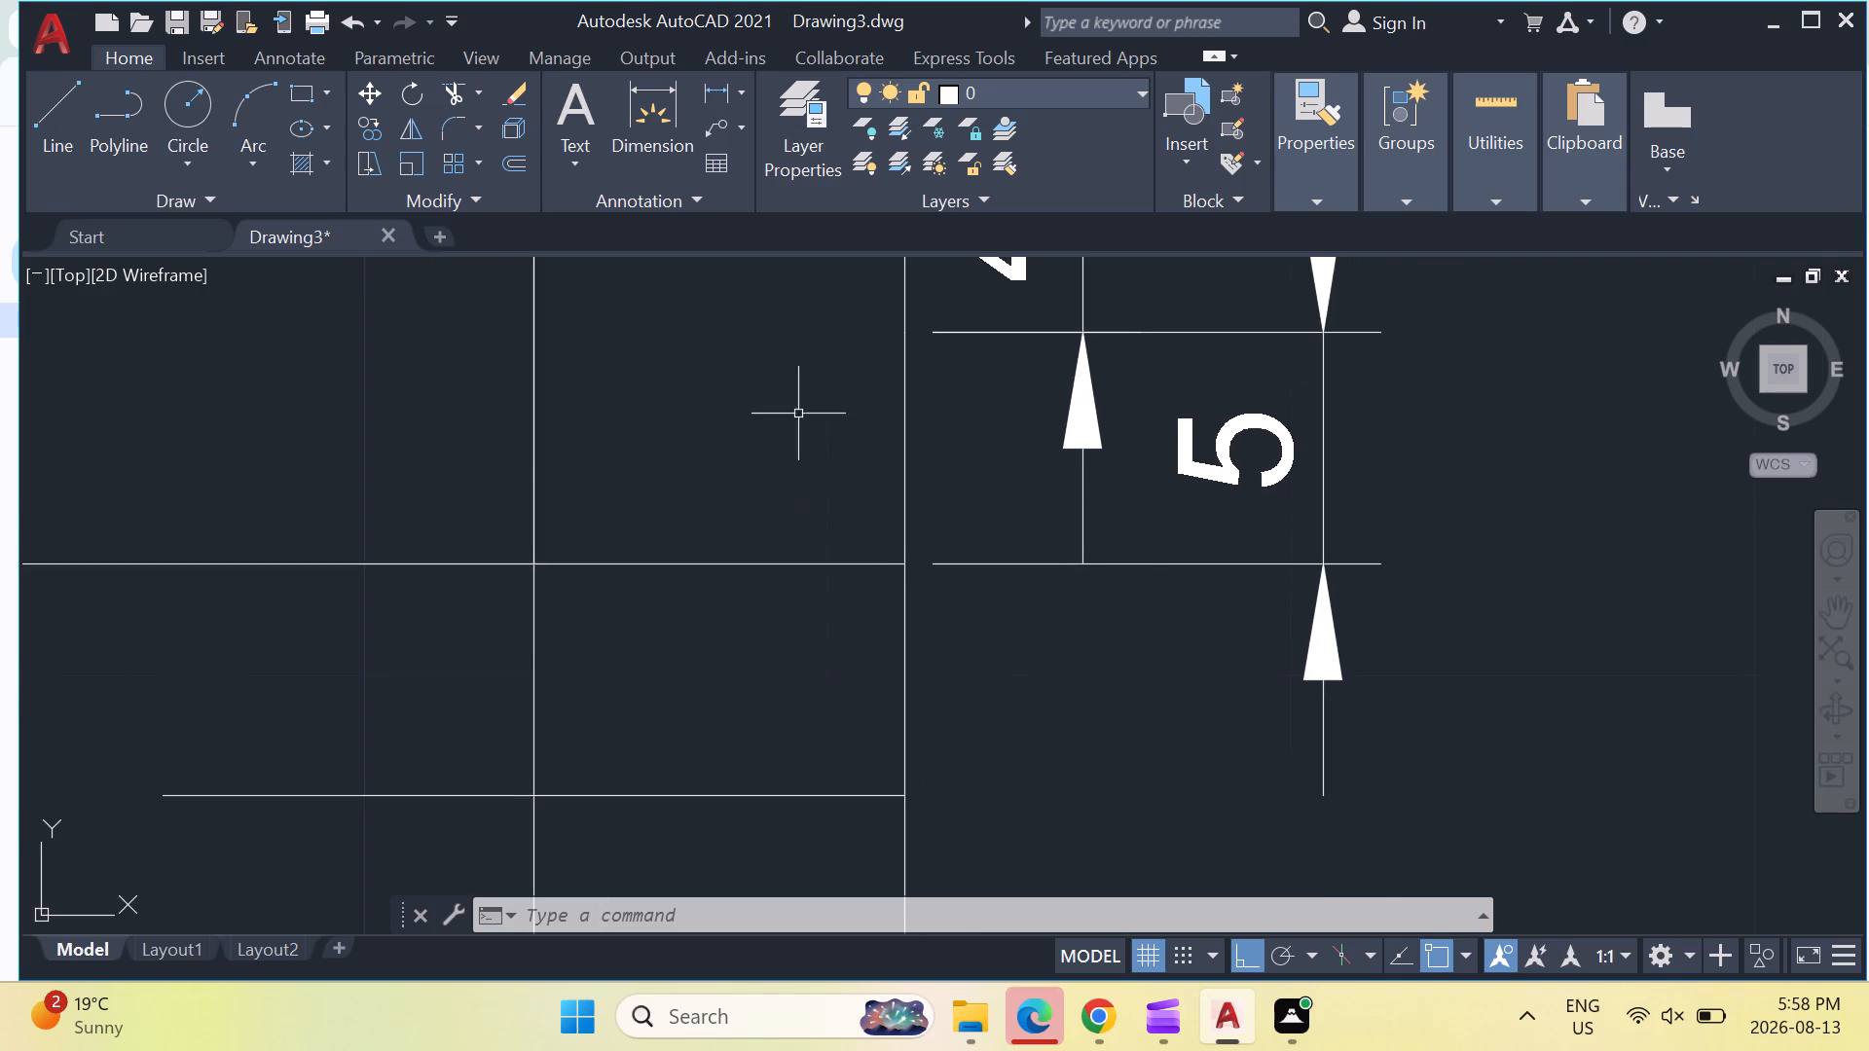
scroll(798, 414, down, 3)
middle_drag(781, 422, 764, 466)
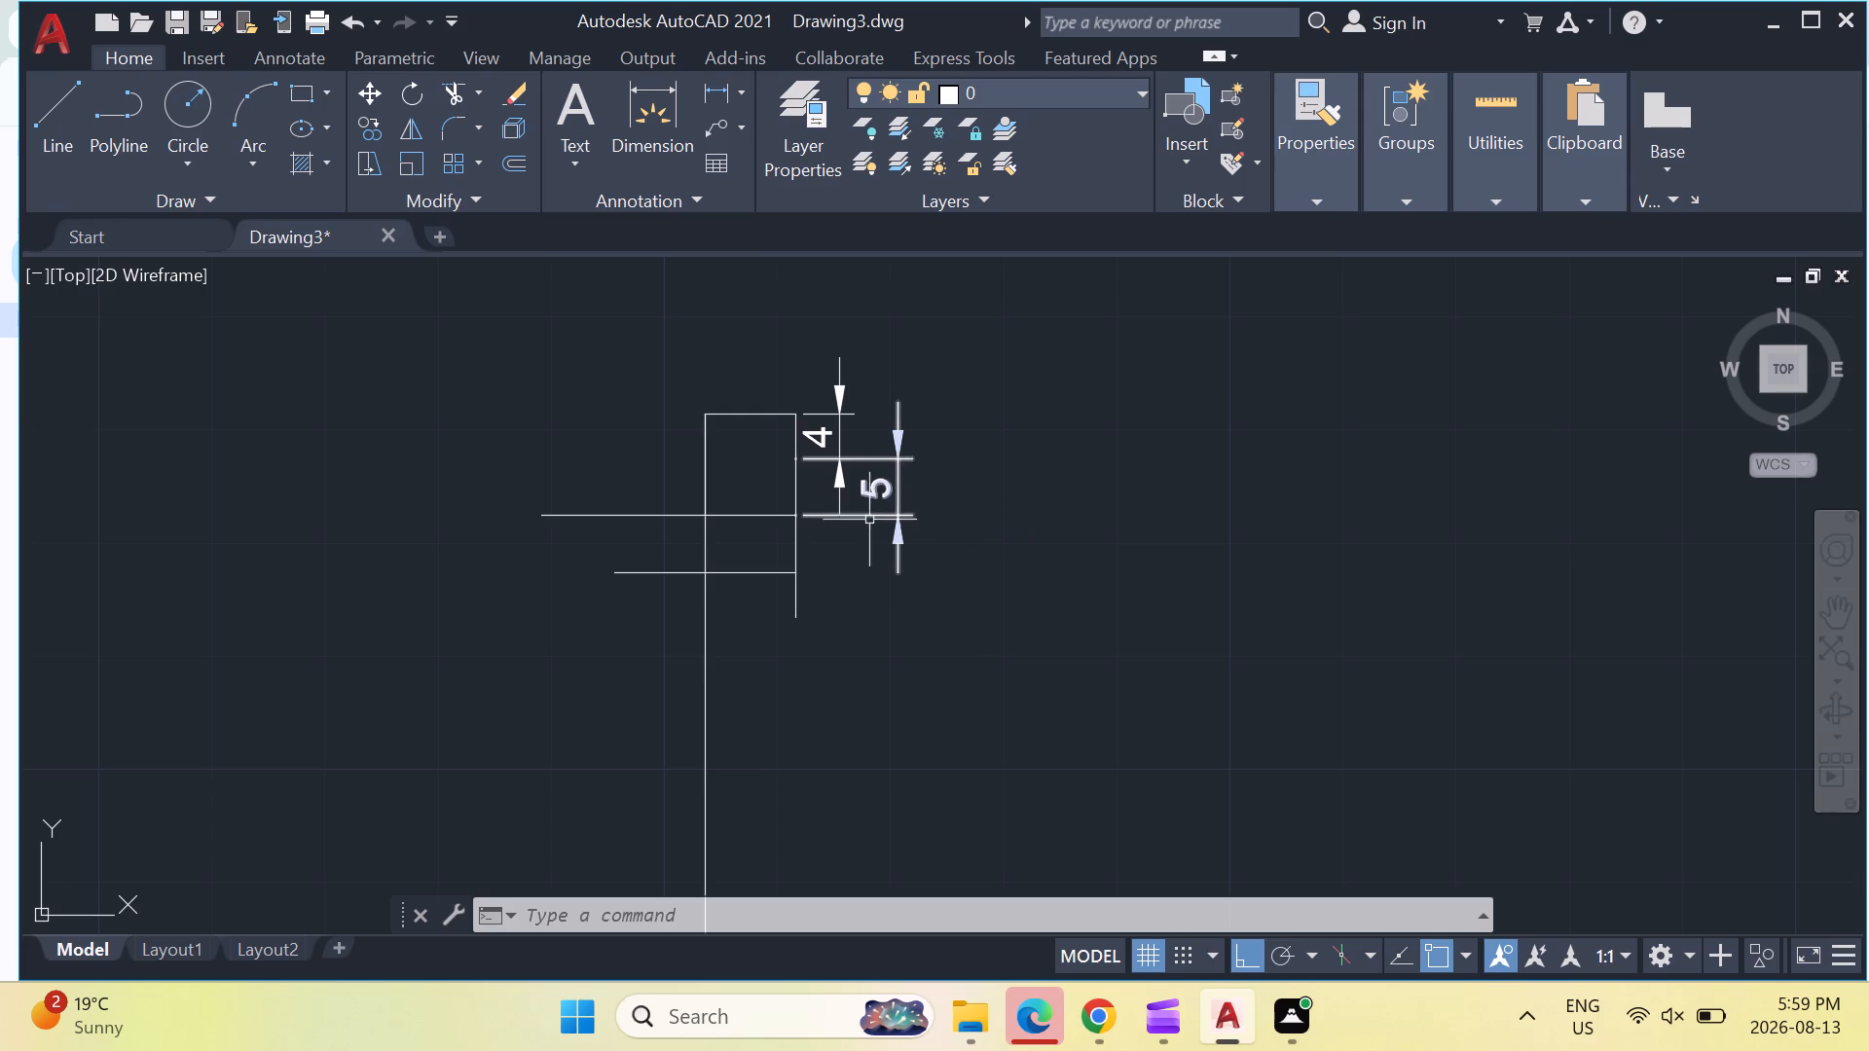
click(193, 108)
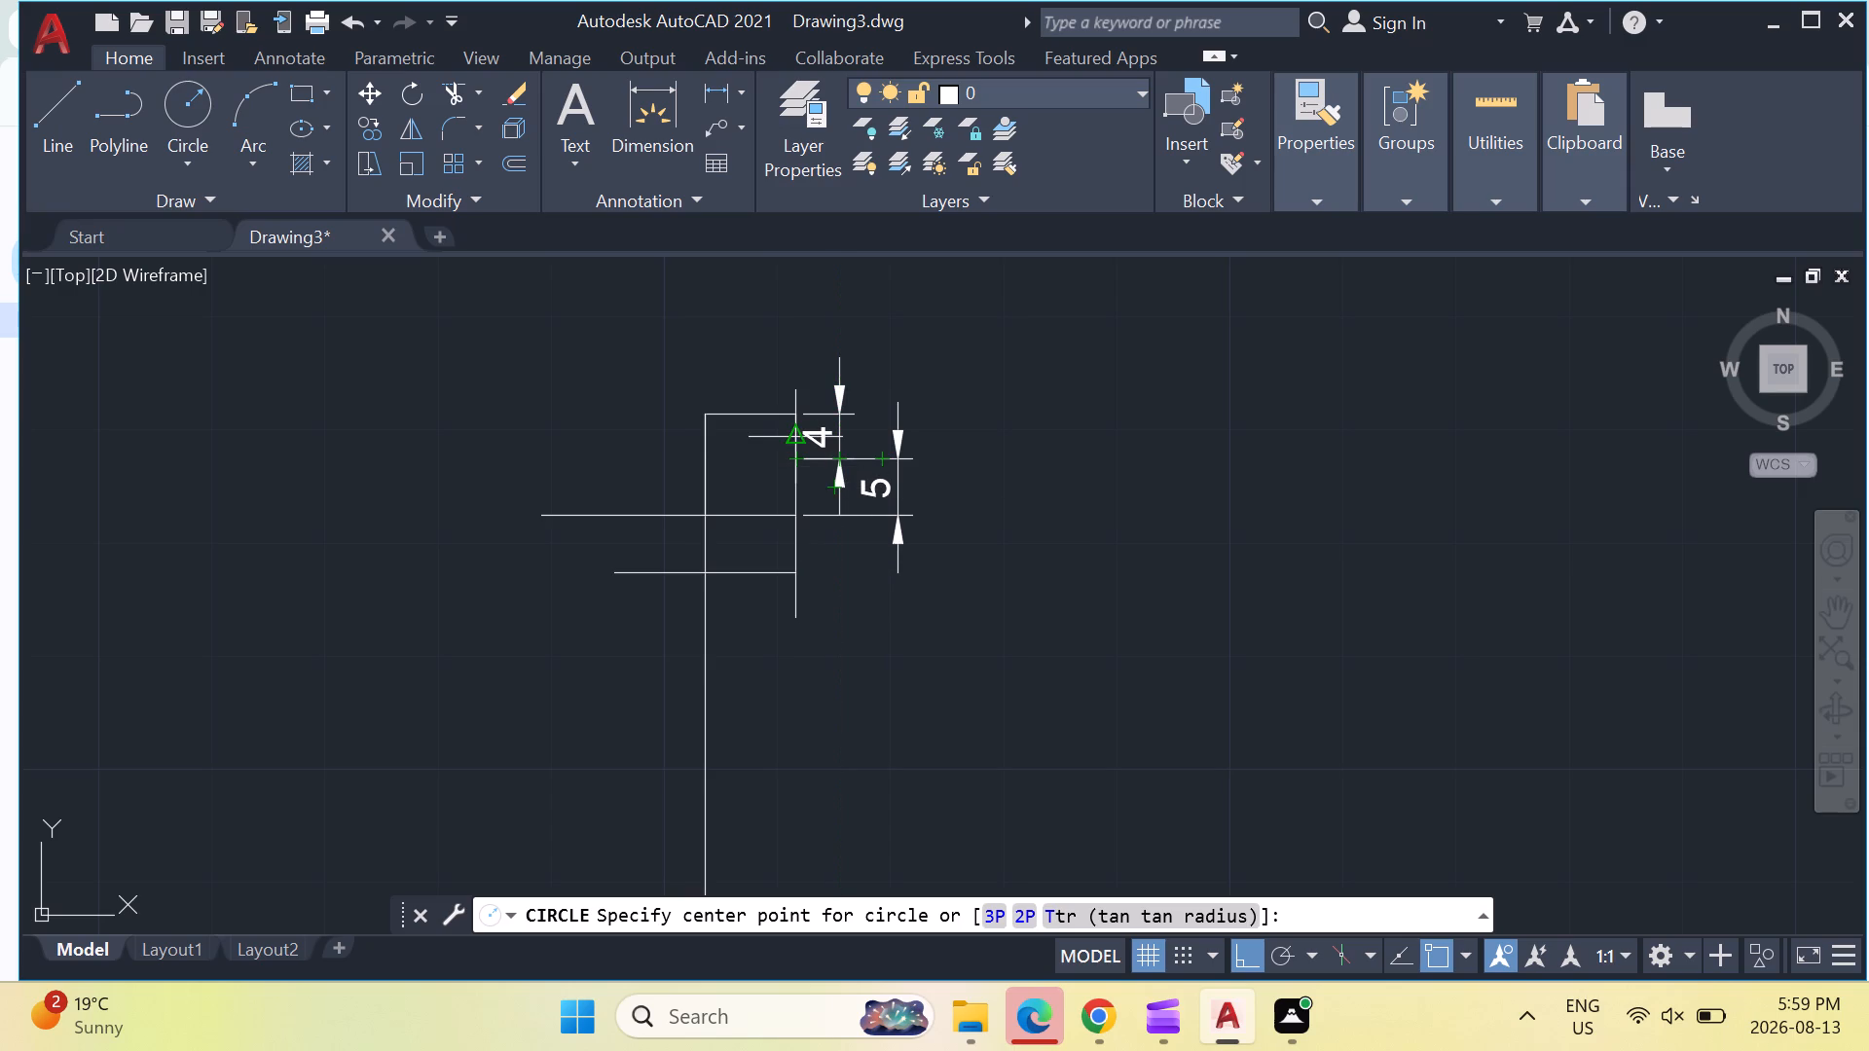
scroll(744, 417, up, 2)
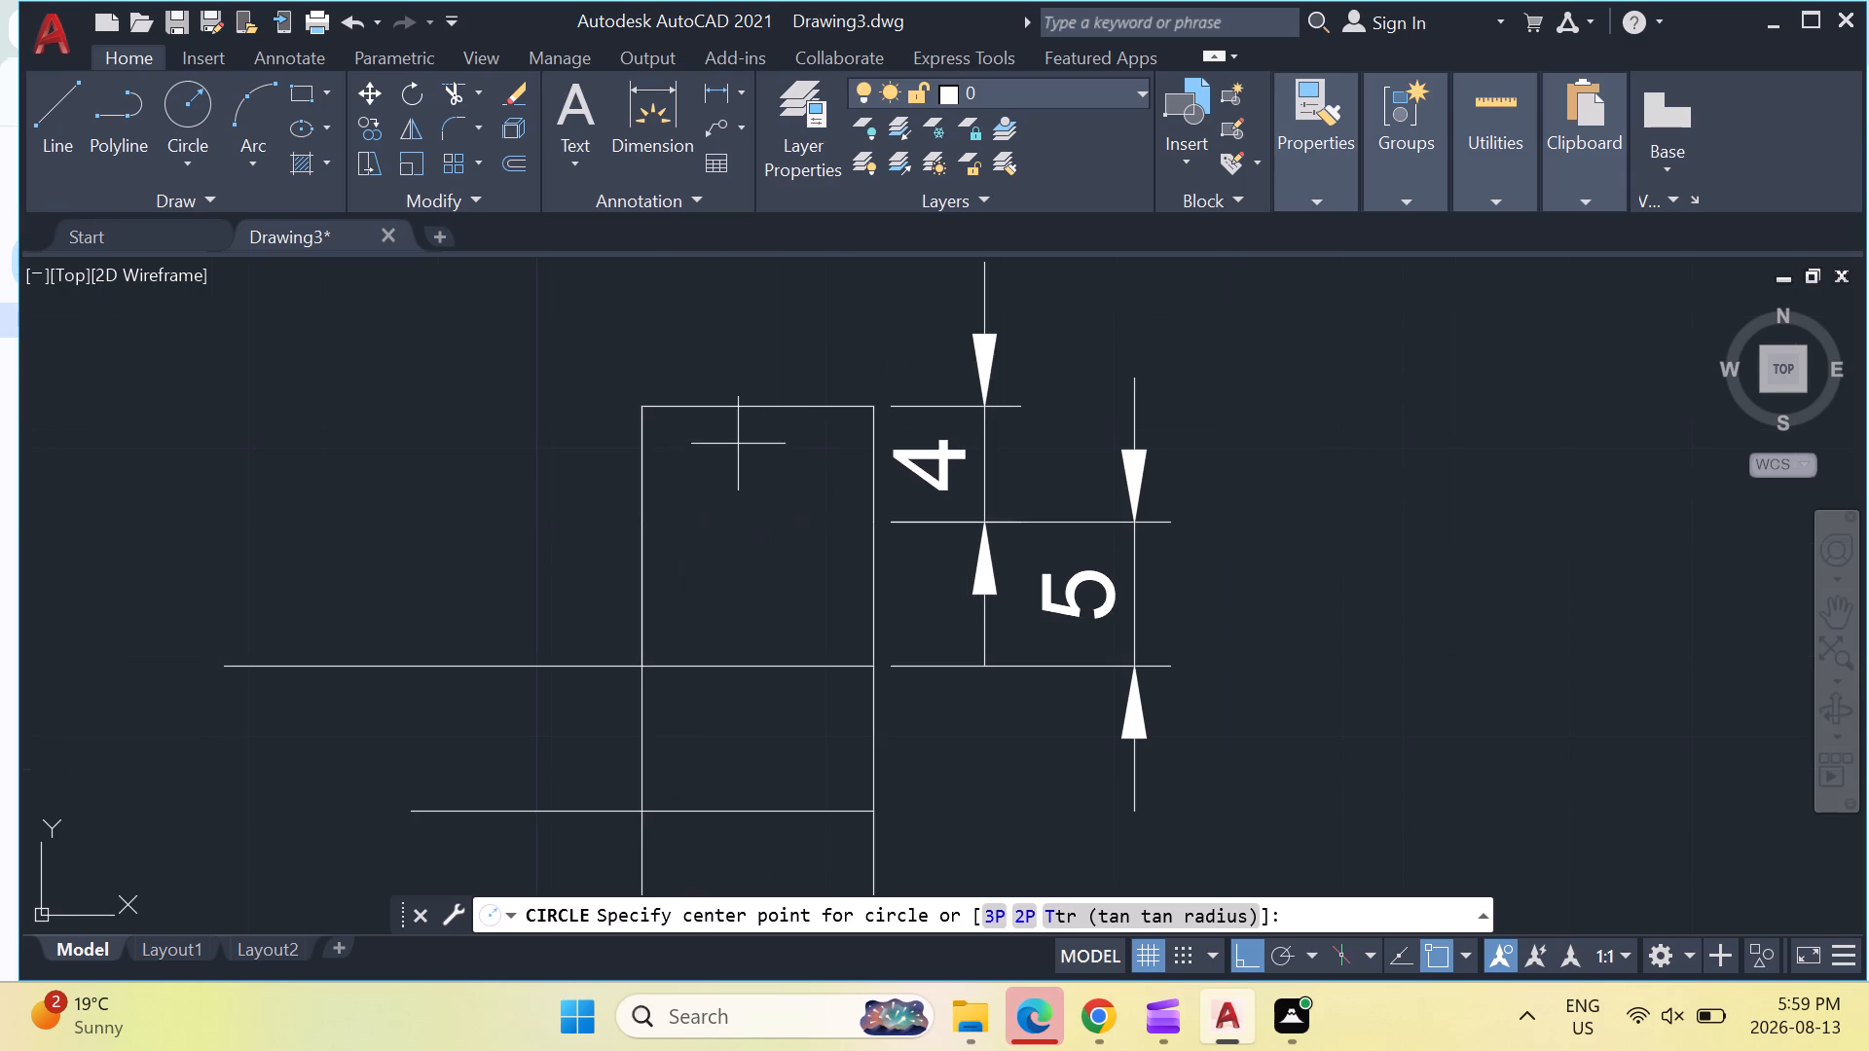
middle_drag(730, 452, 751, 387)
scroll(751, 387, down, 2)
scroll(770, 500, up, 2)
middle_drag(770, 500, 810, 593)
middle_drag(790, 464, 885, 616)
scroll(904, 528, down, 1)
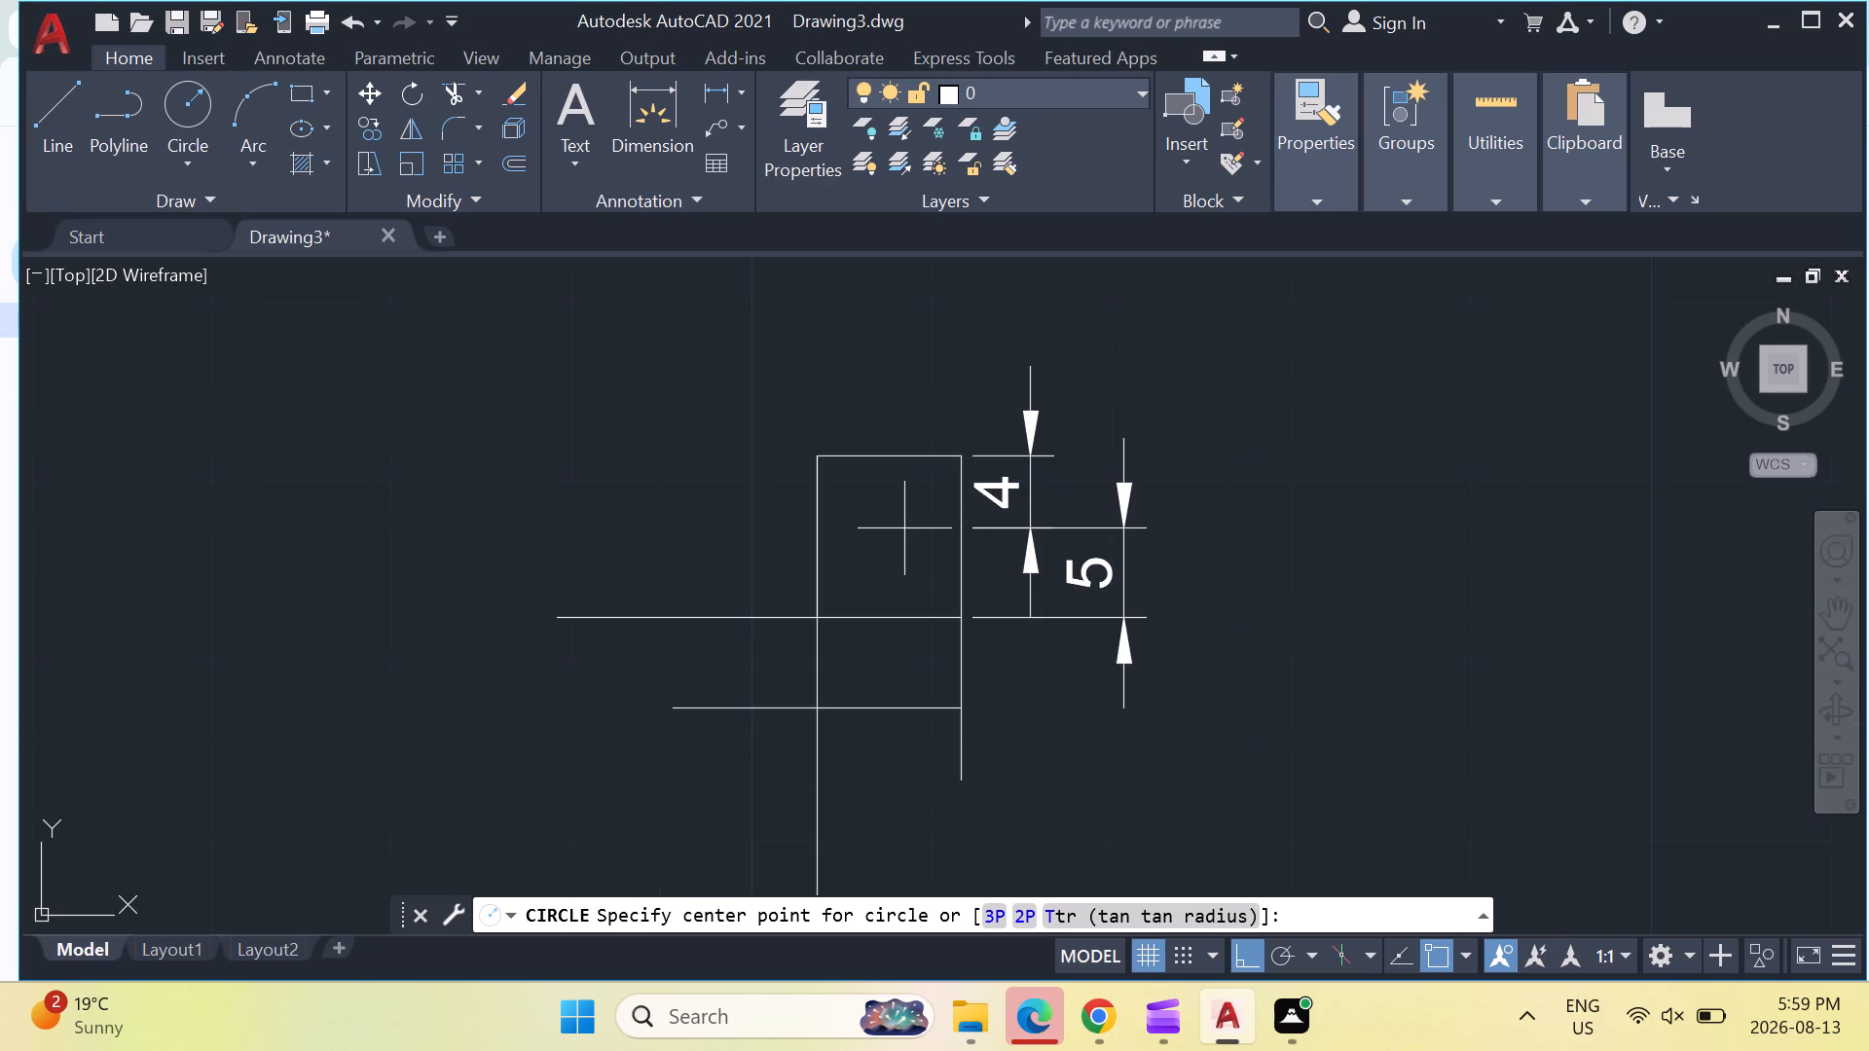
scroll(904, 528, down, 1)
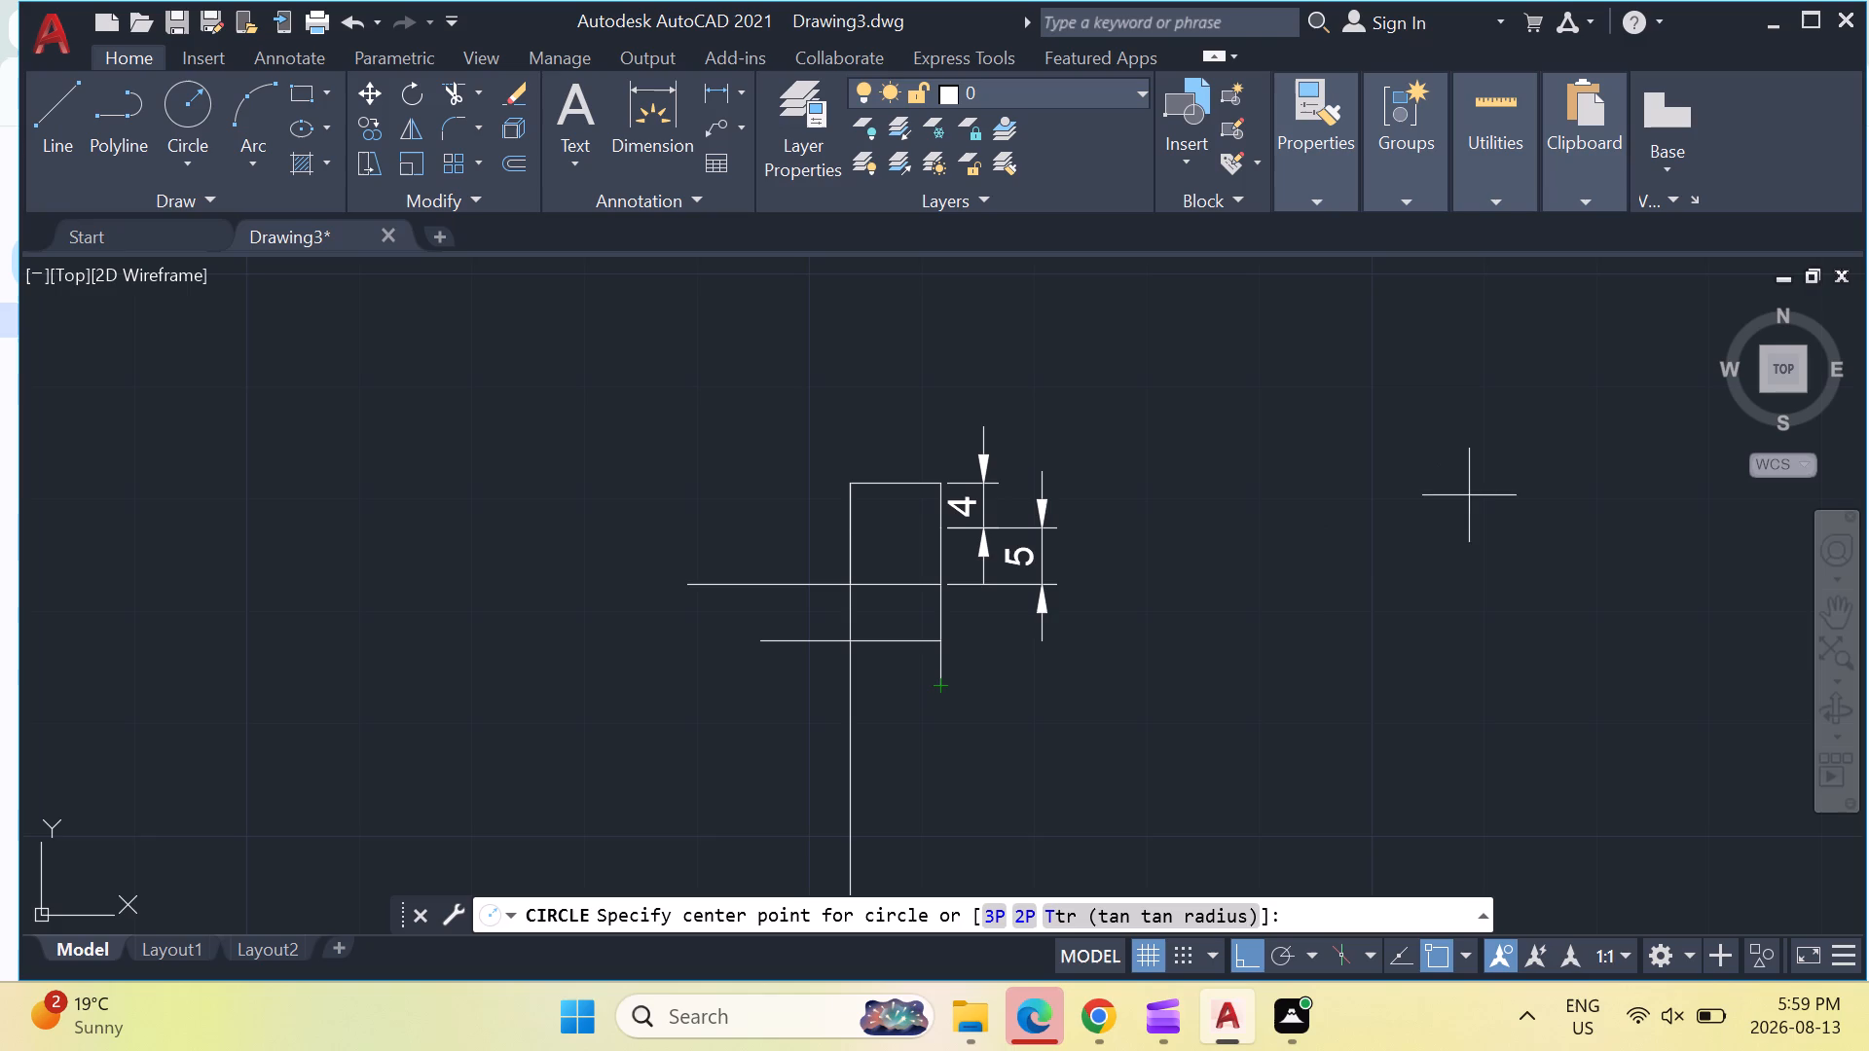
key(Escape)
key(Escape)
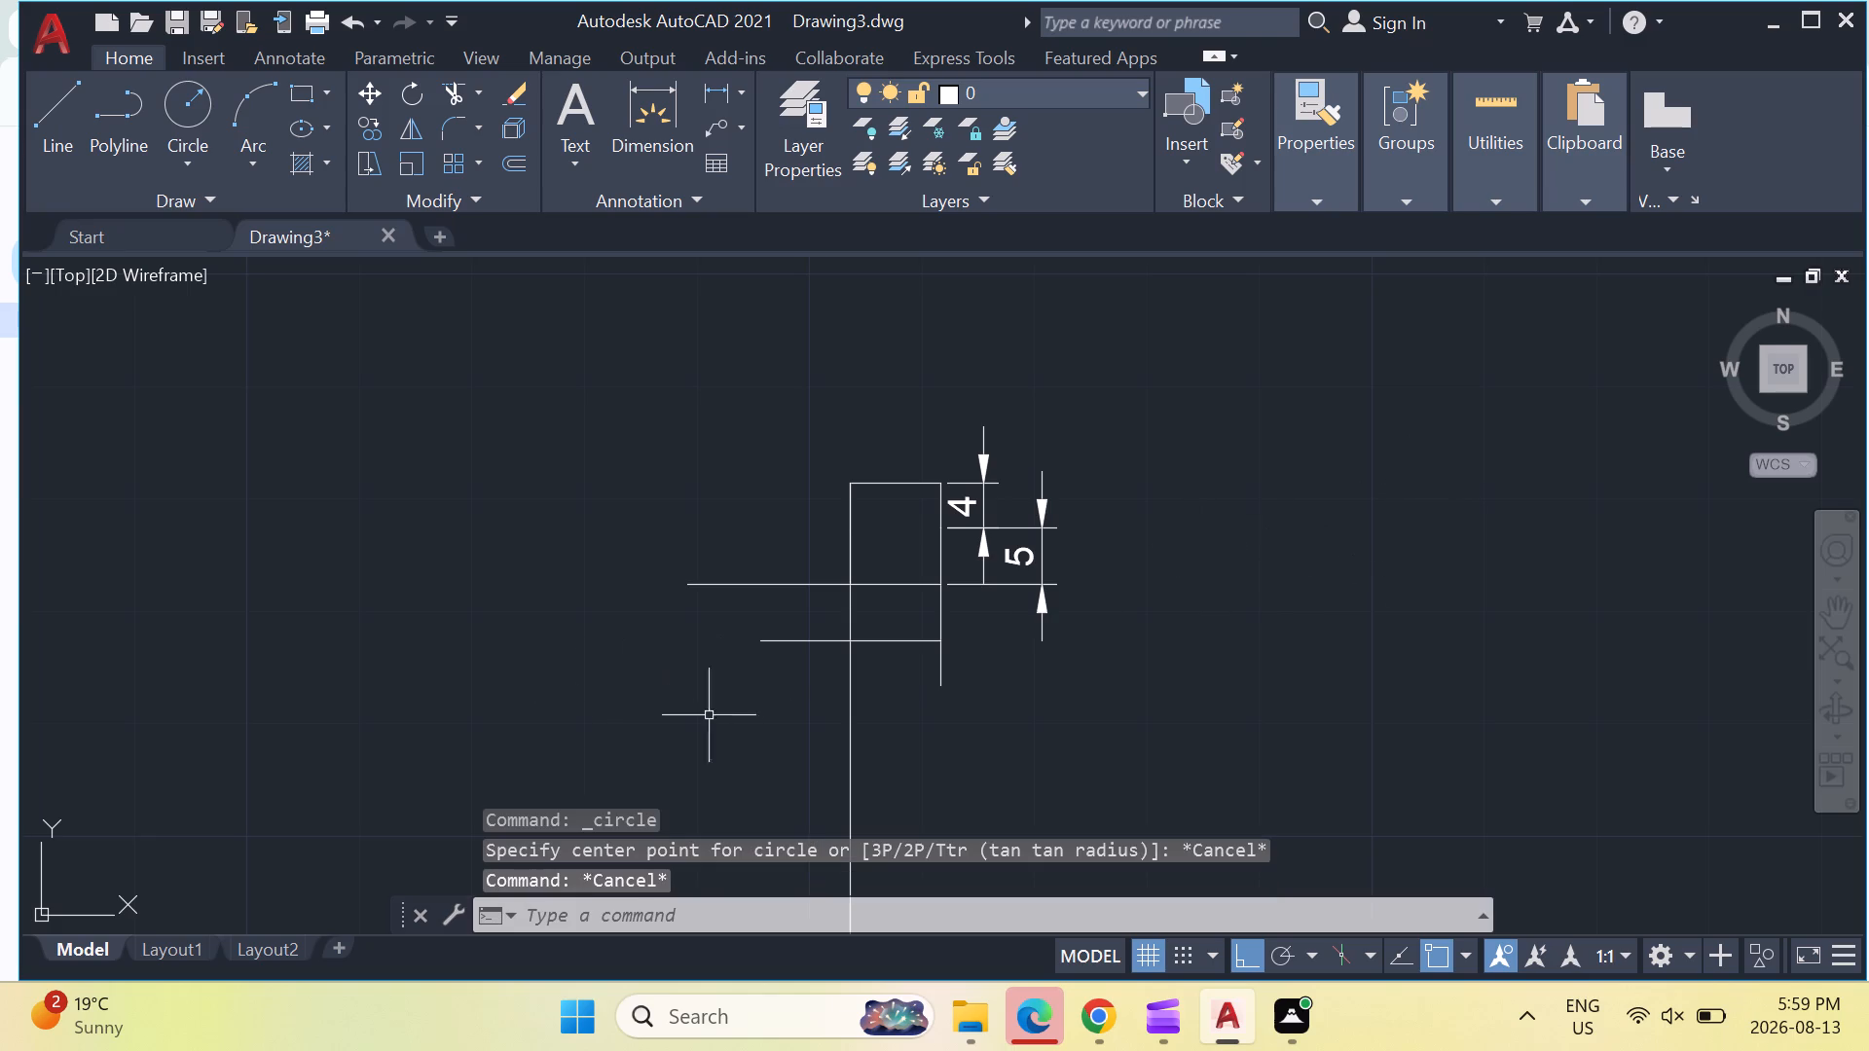
Add a linear dimension to the full length of the long vertical line, placed outside the outline on the side opposite the existing dimensions.
scroll(895, 657, up, 1)
scroll(905, 594, down, 2)
middle_drag(903, 675, 832, 511)
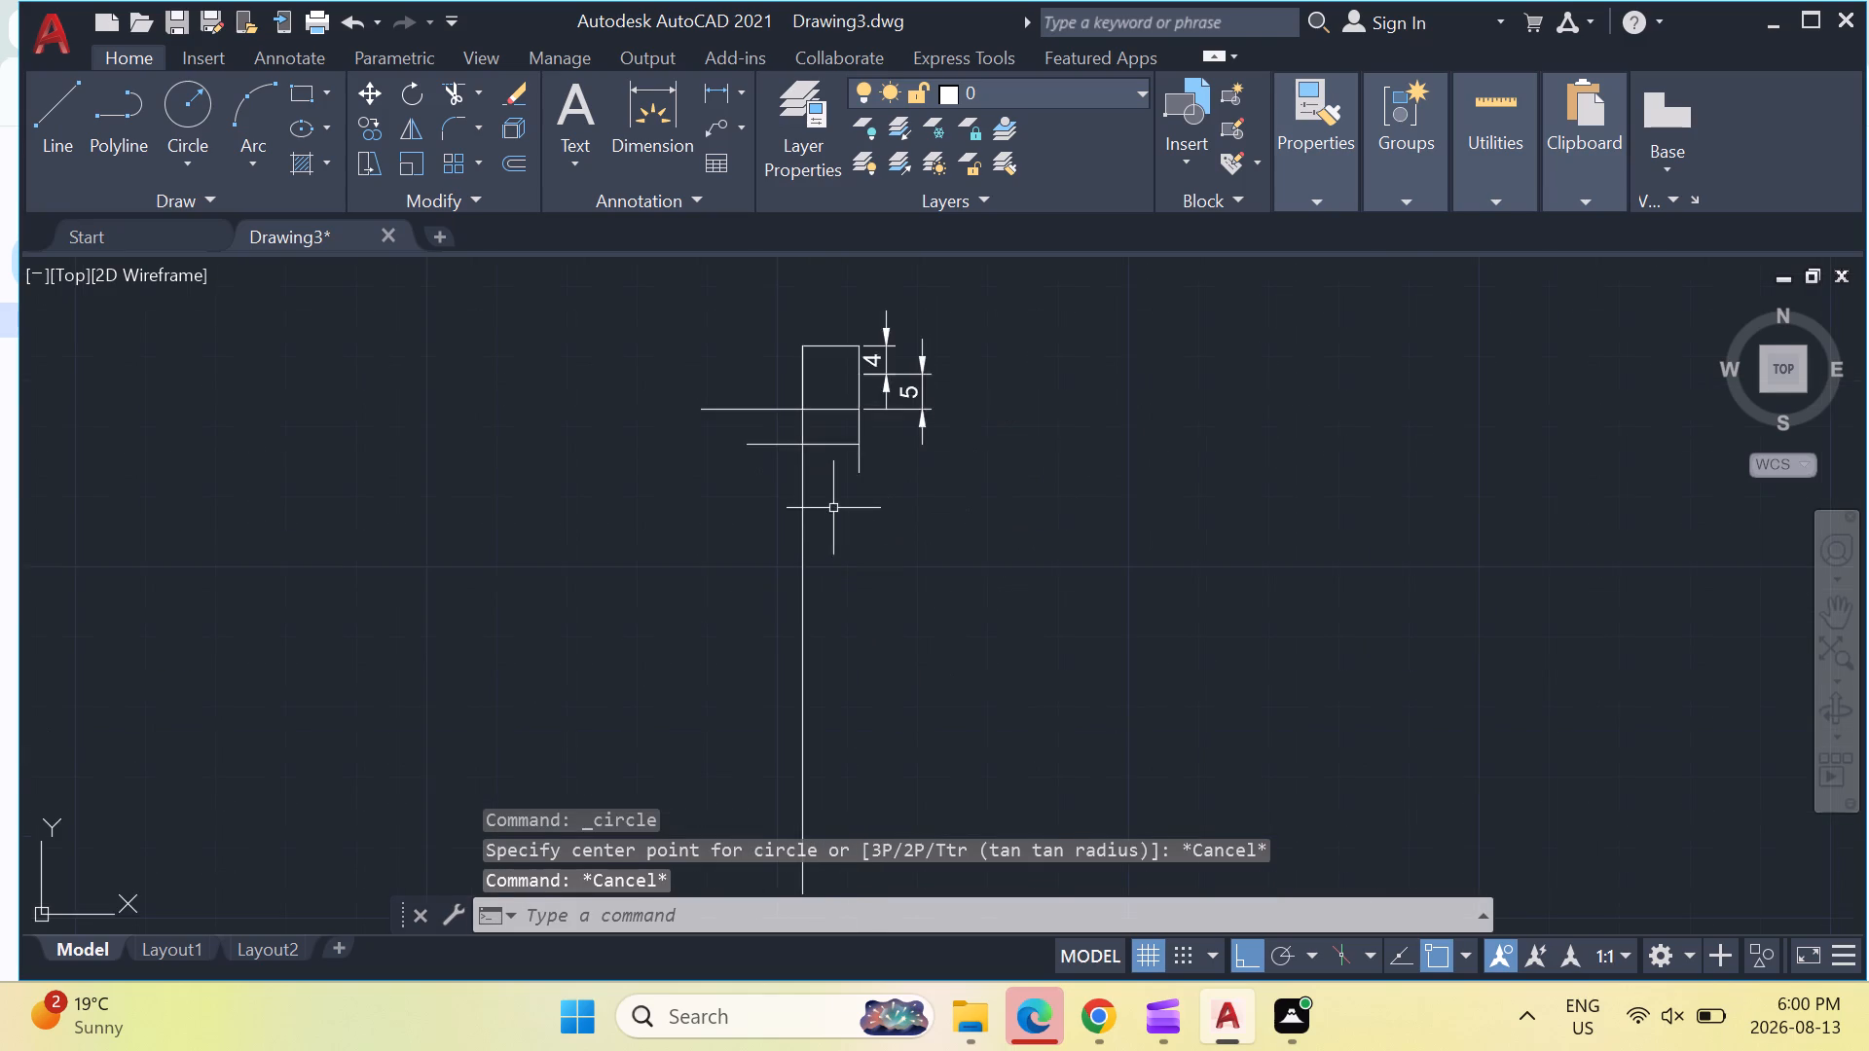
scroll(842, 497, down, 2)
scroll(842, 563, up, 1)
middle_drag(840, 530, 872, 572)
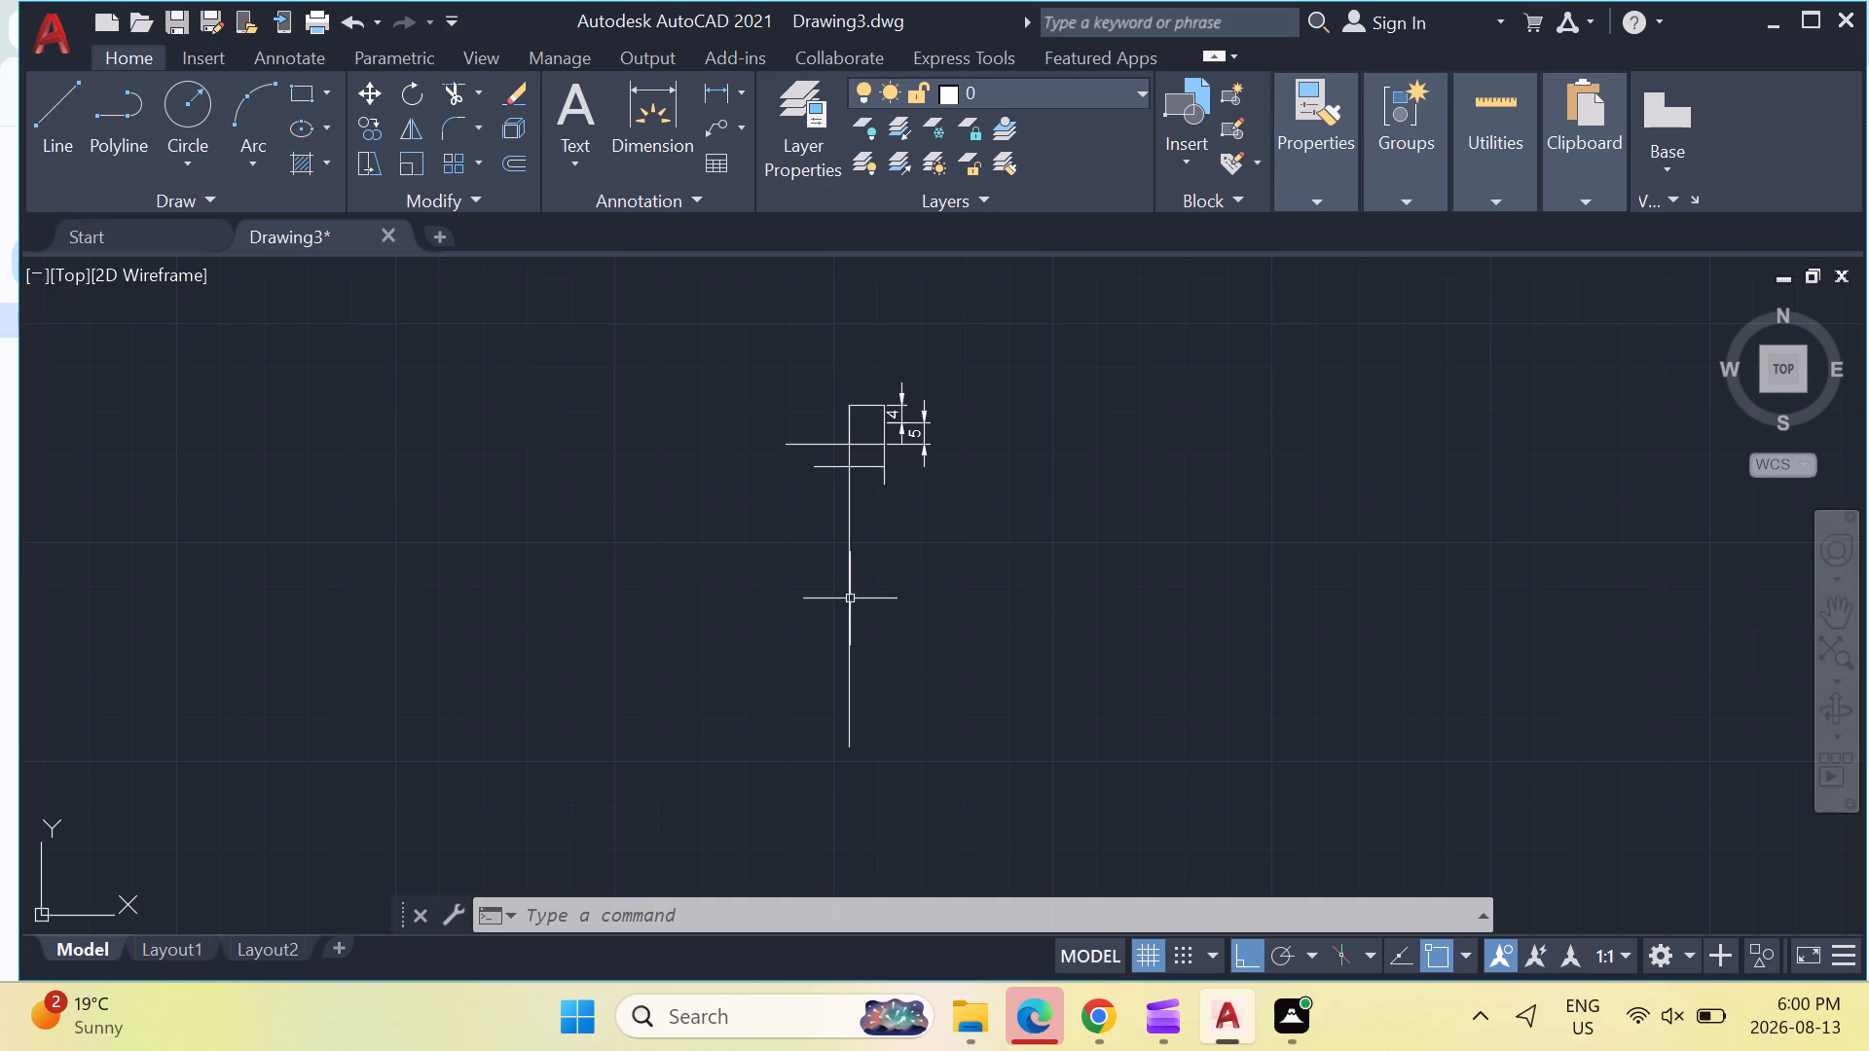
click(718, 93)
click(857, 406)
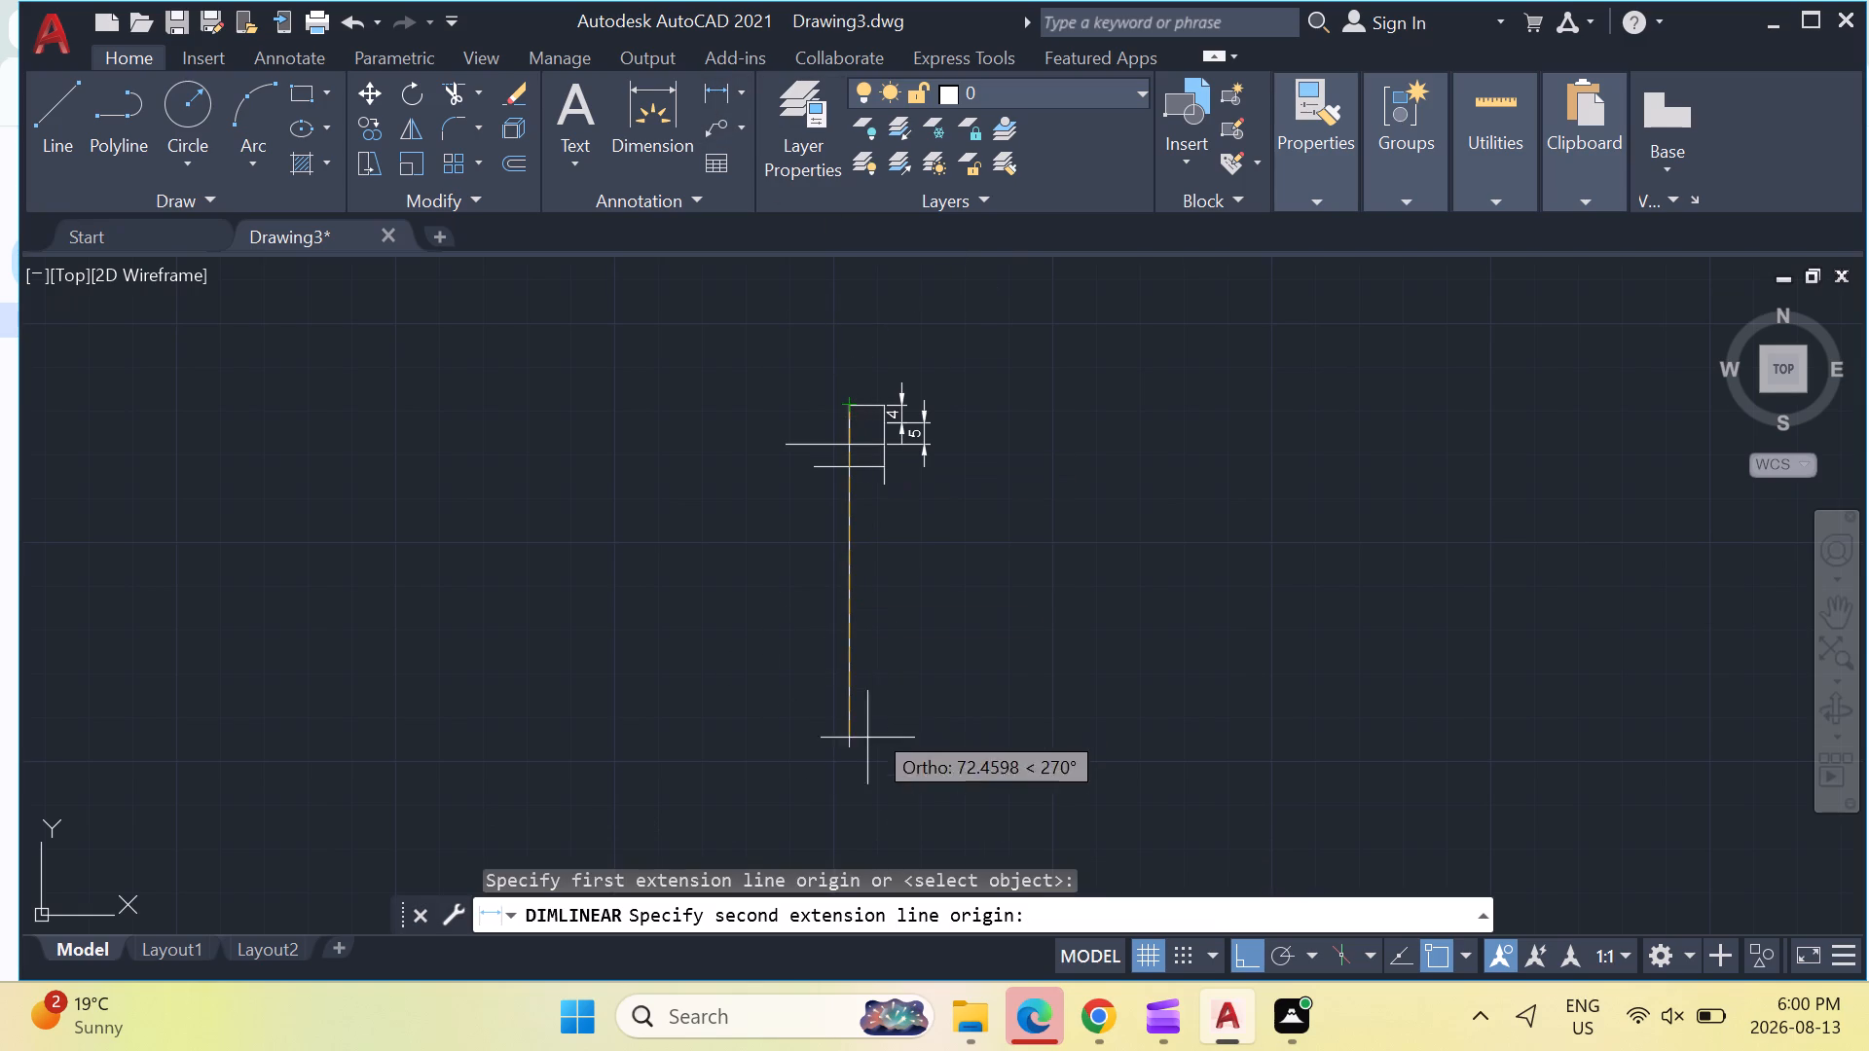
click(859, 749)
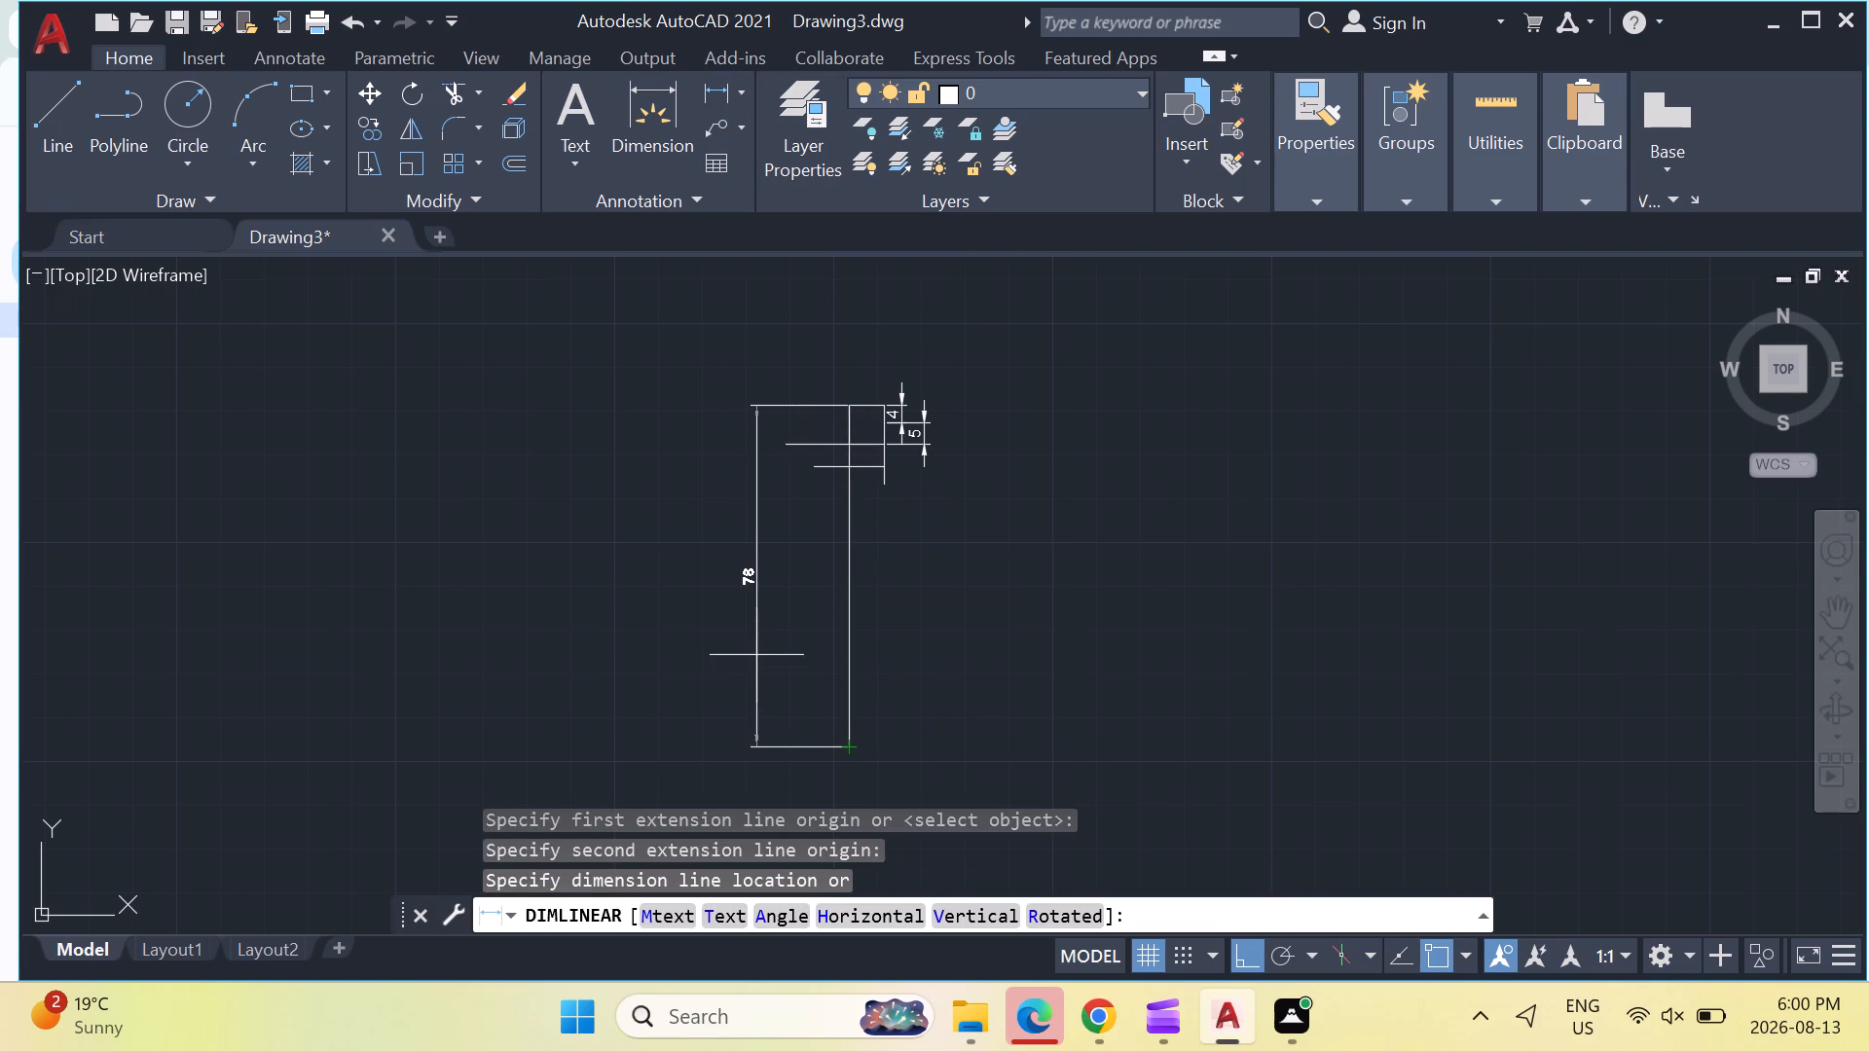
click(755, 651)
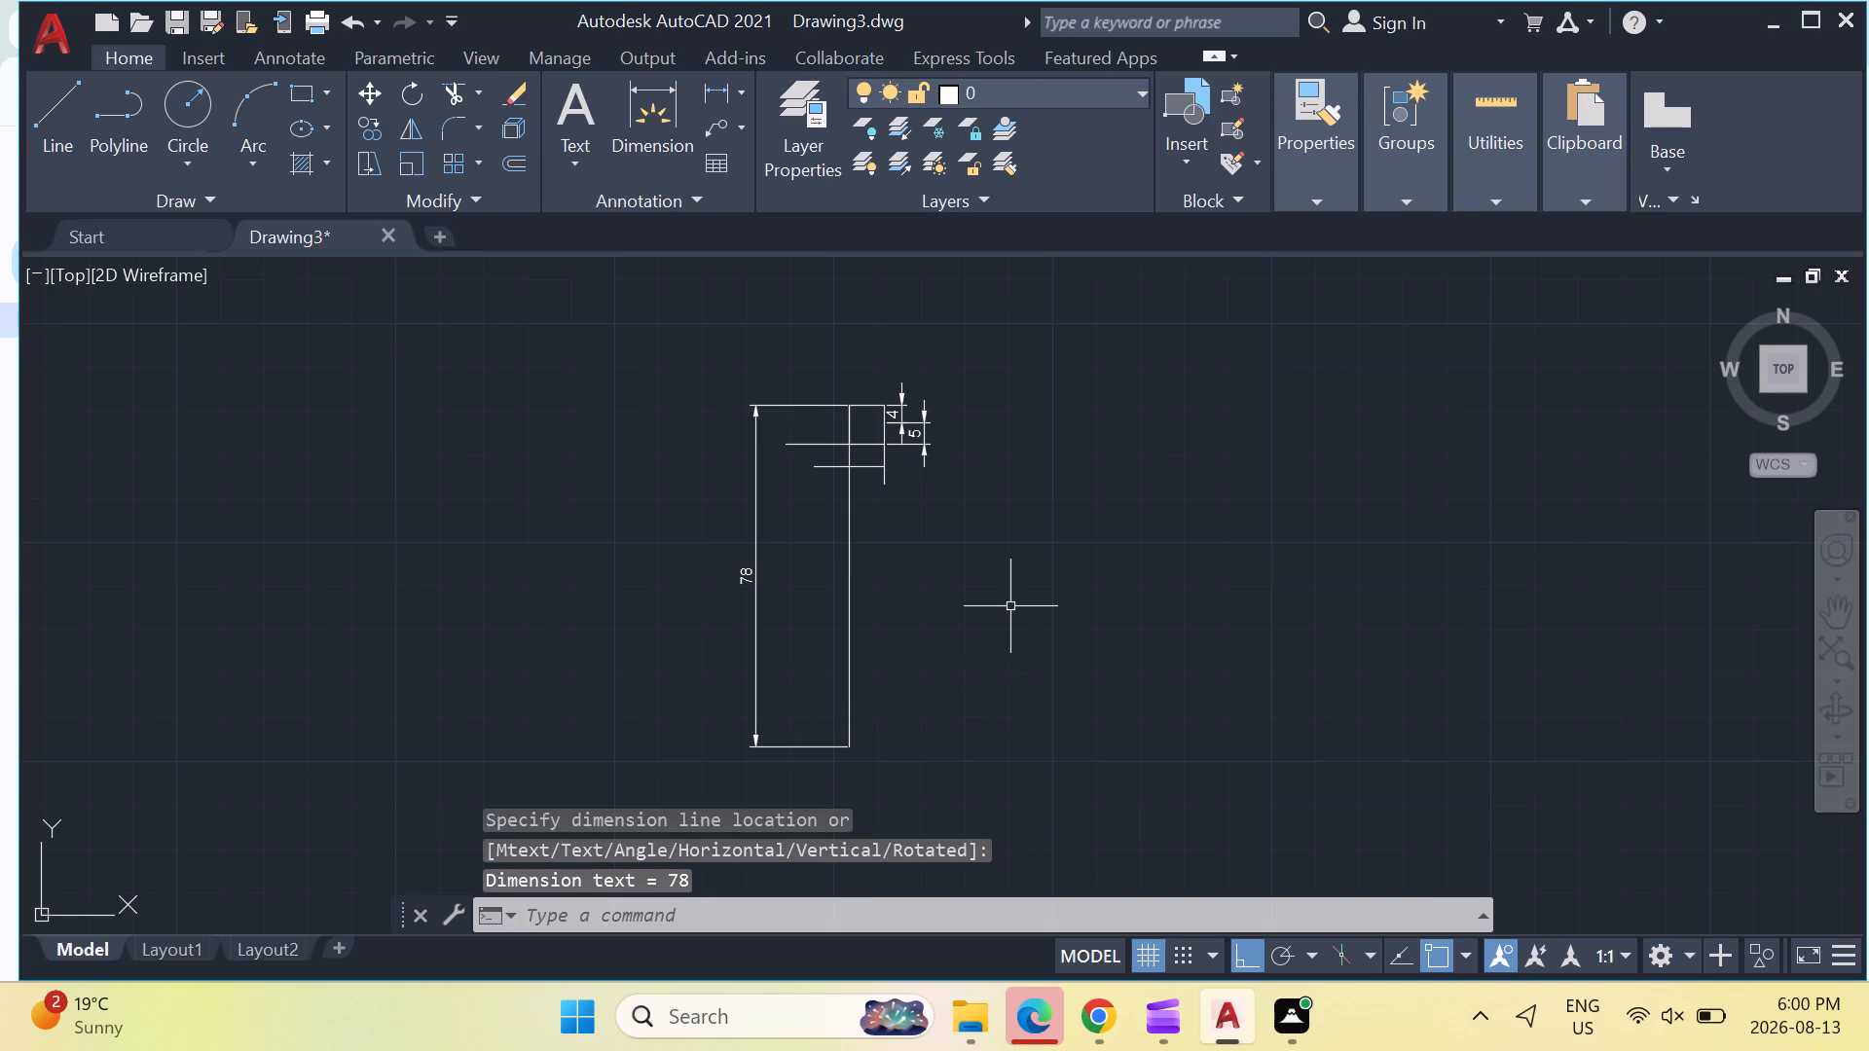
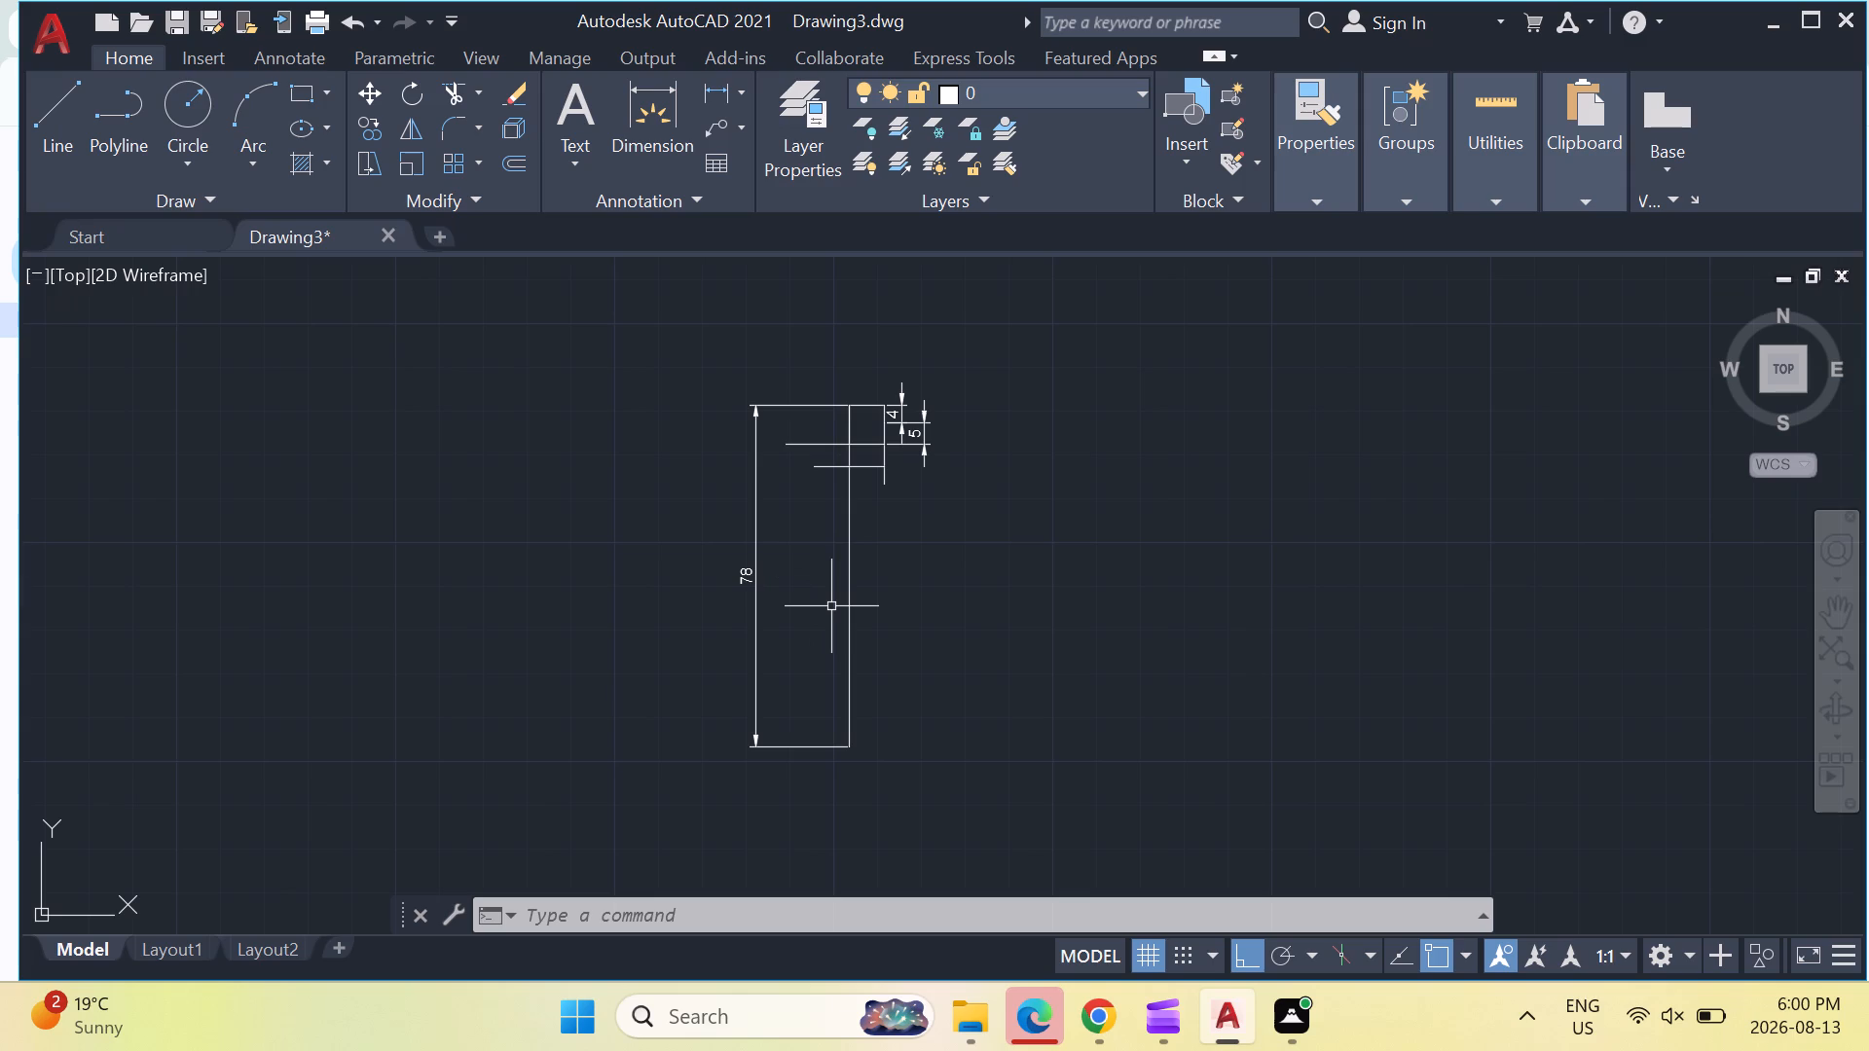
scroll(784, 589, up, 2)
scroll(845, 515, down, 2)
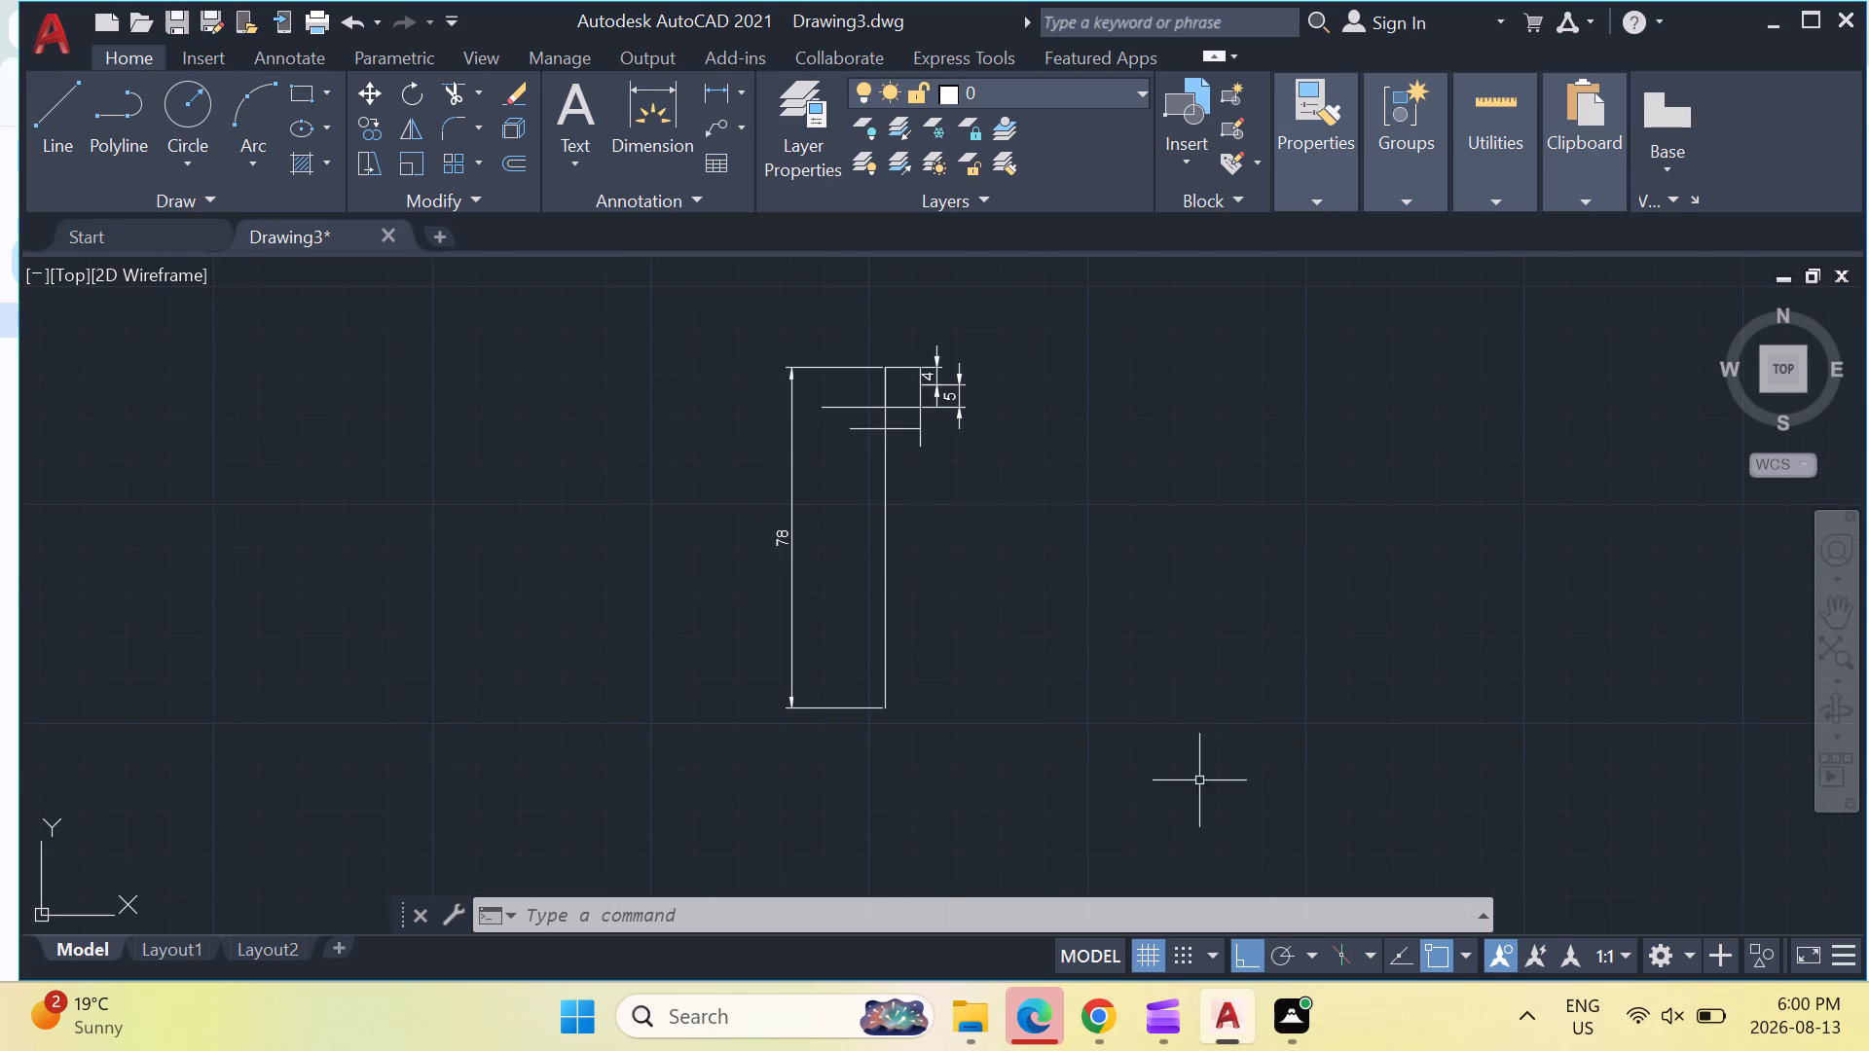
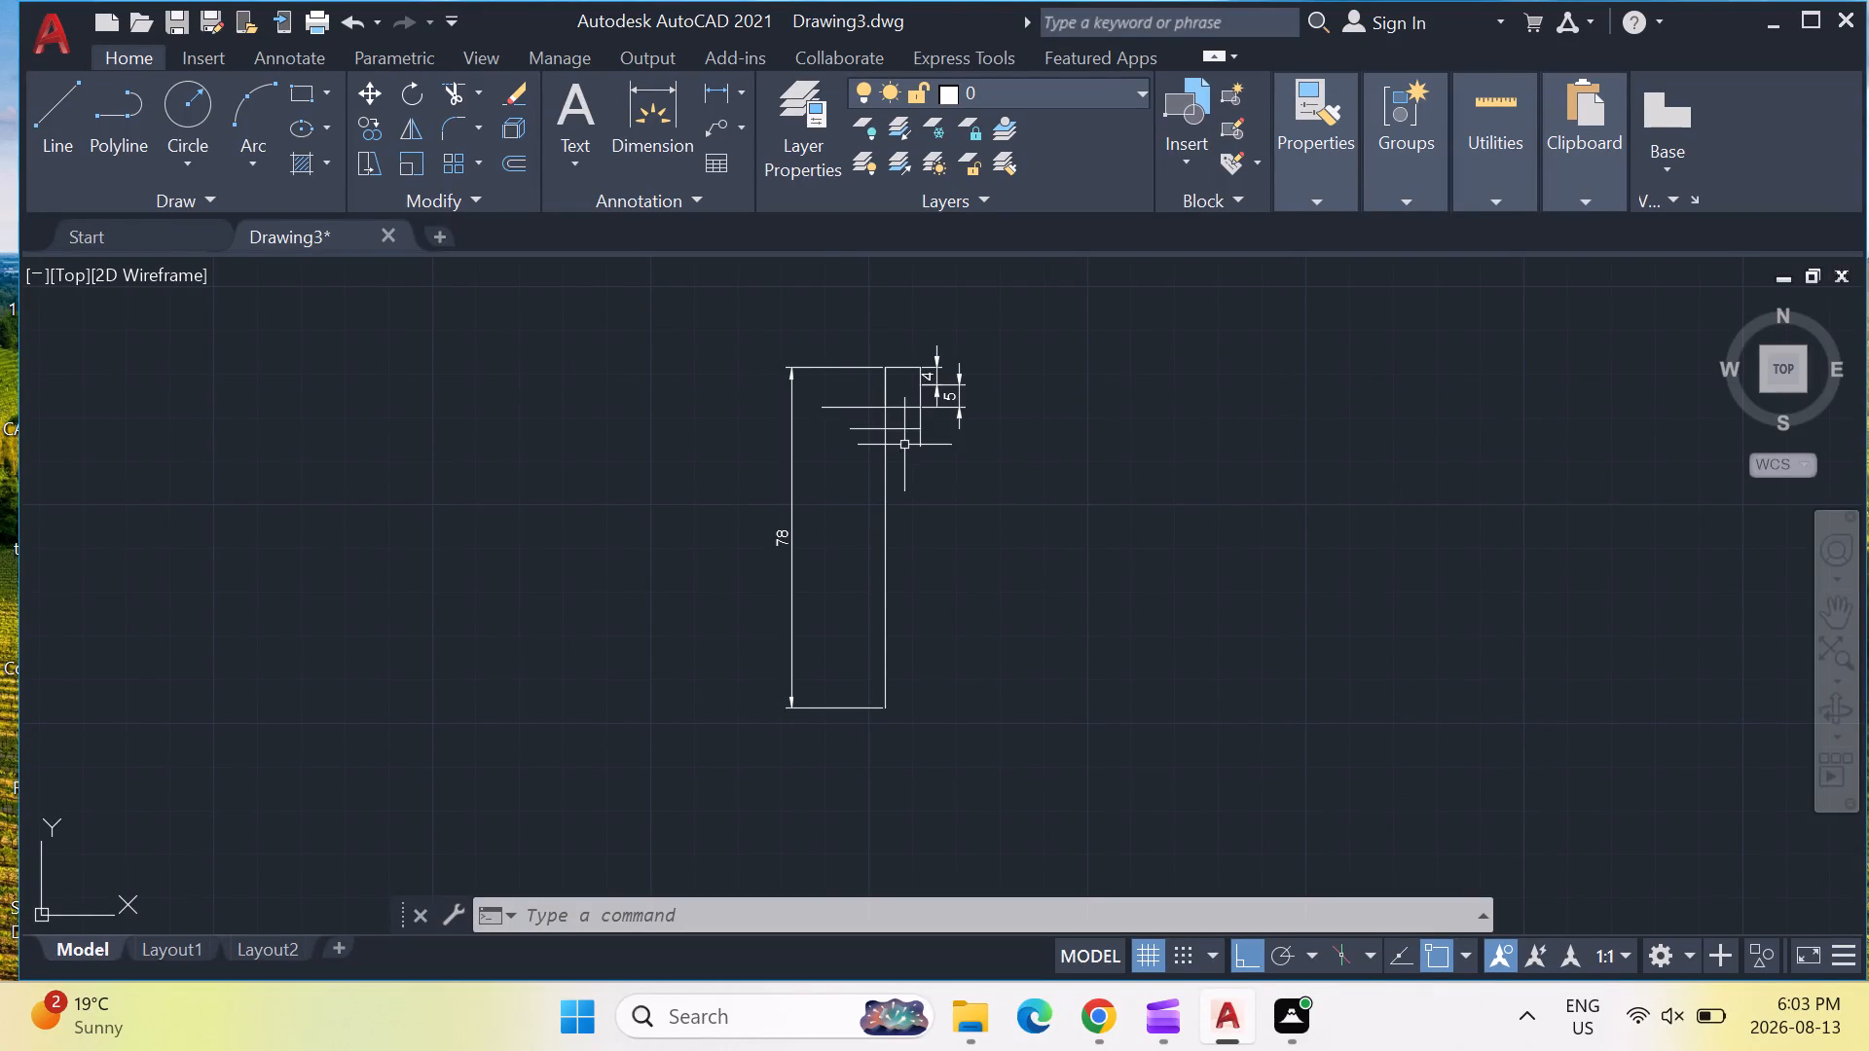
Trim the overhanging ends of the two horizontal junction lines back to the long vertical line.
key(Escape)
key(Escape)
text(tro)
key(BackSpace)
text(im)
key(Return)
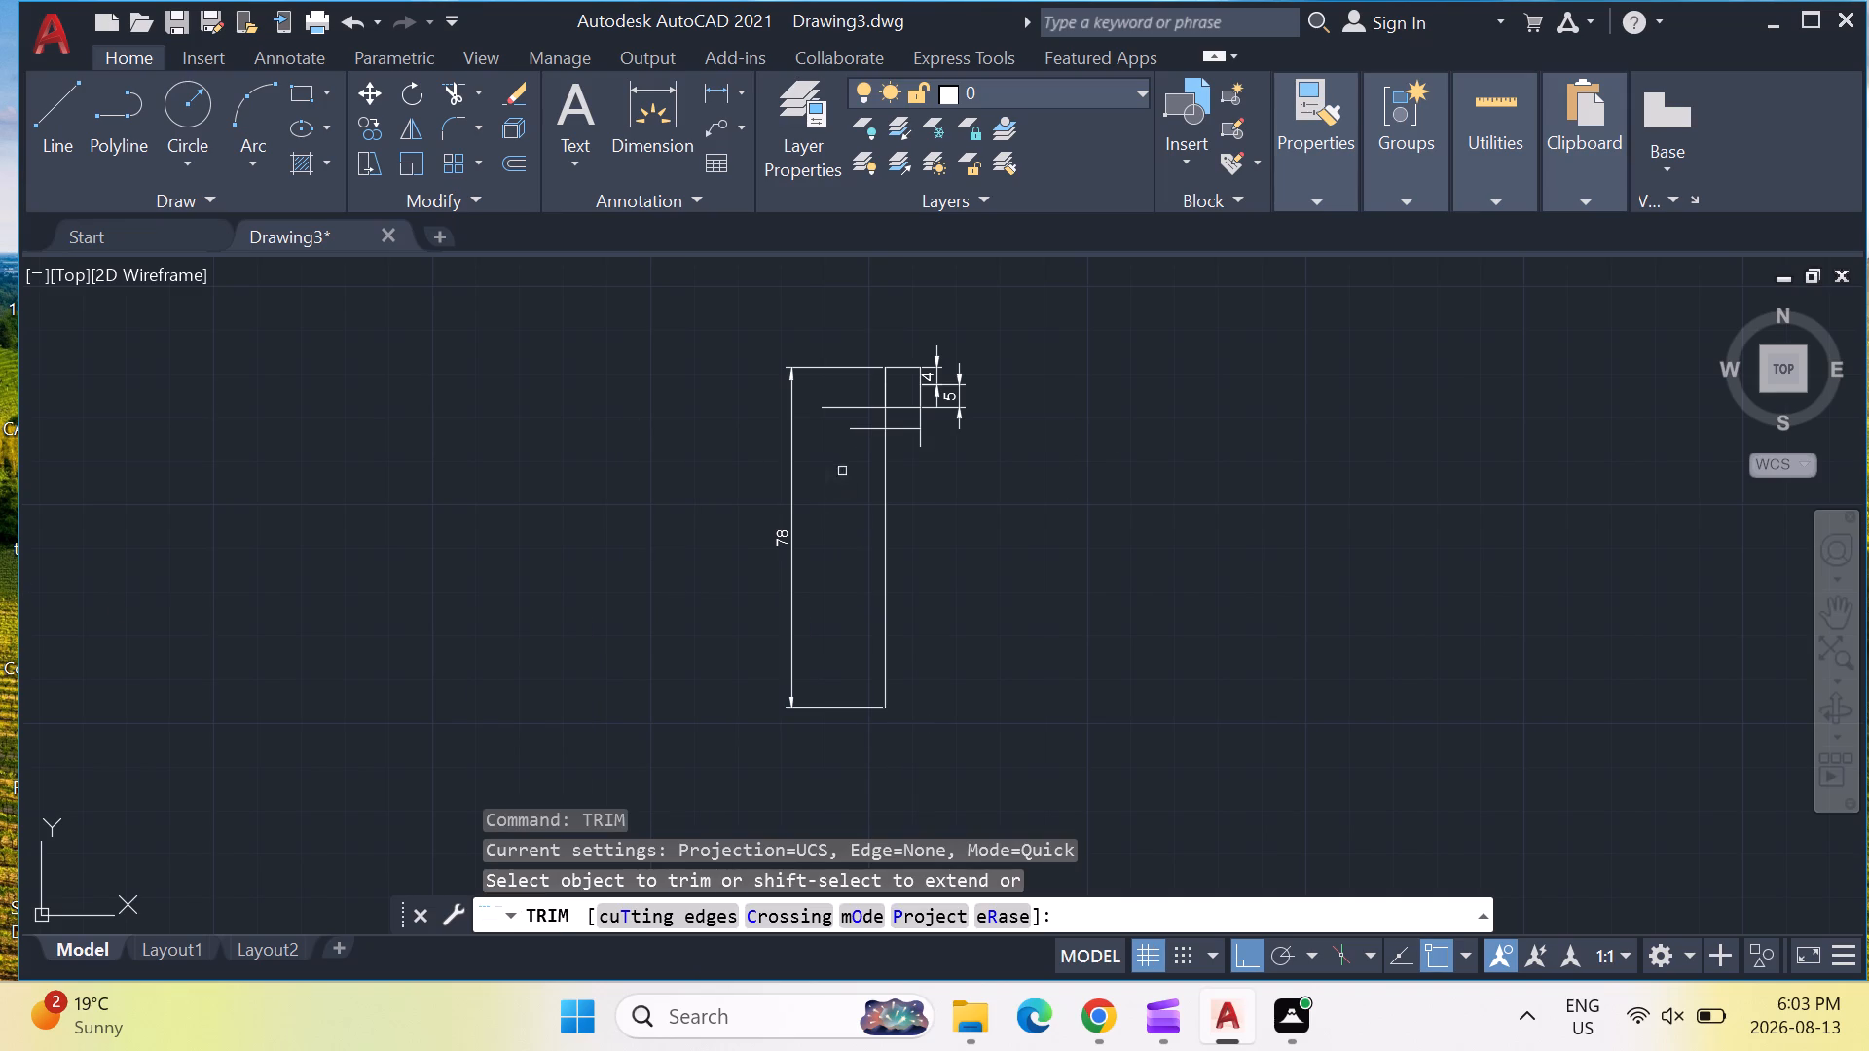
click(868, 430)
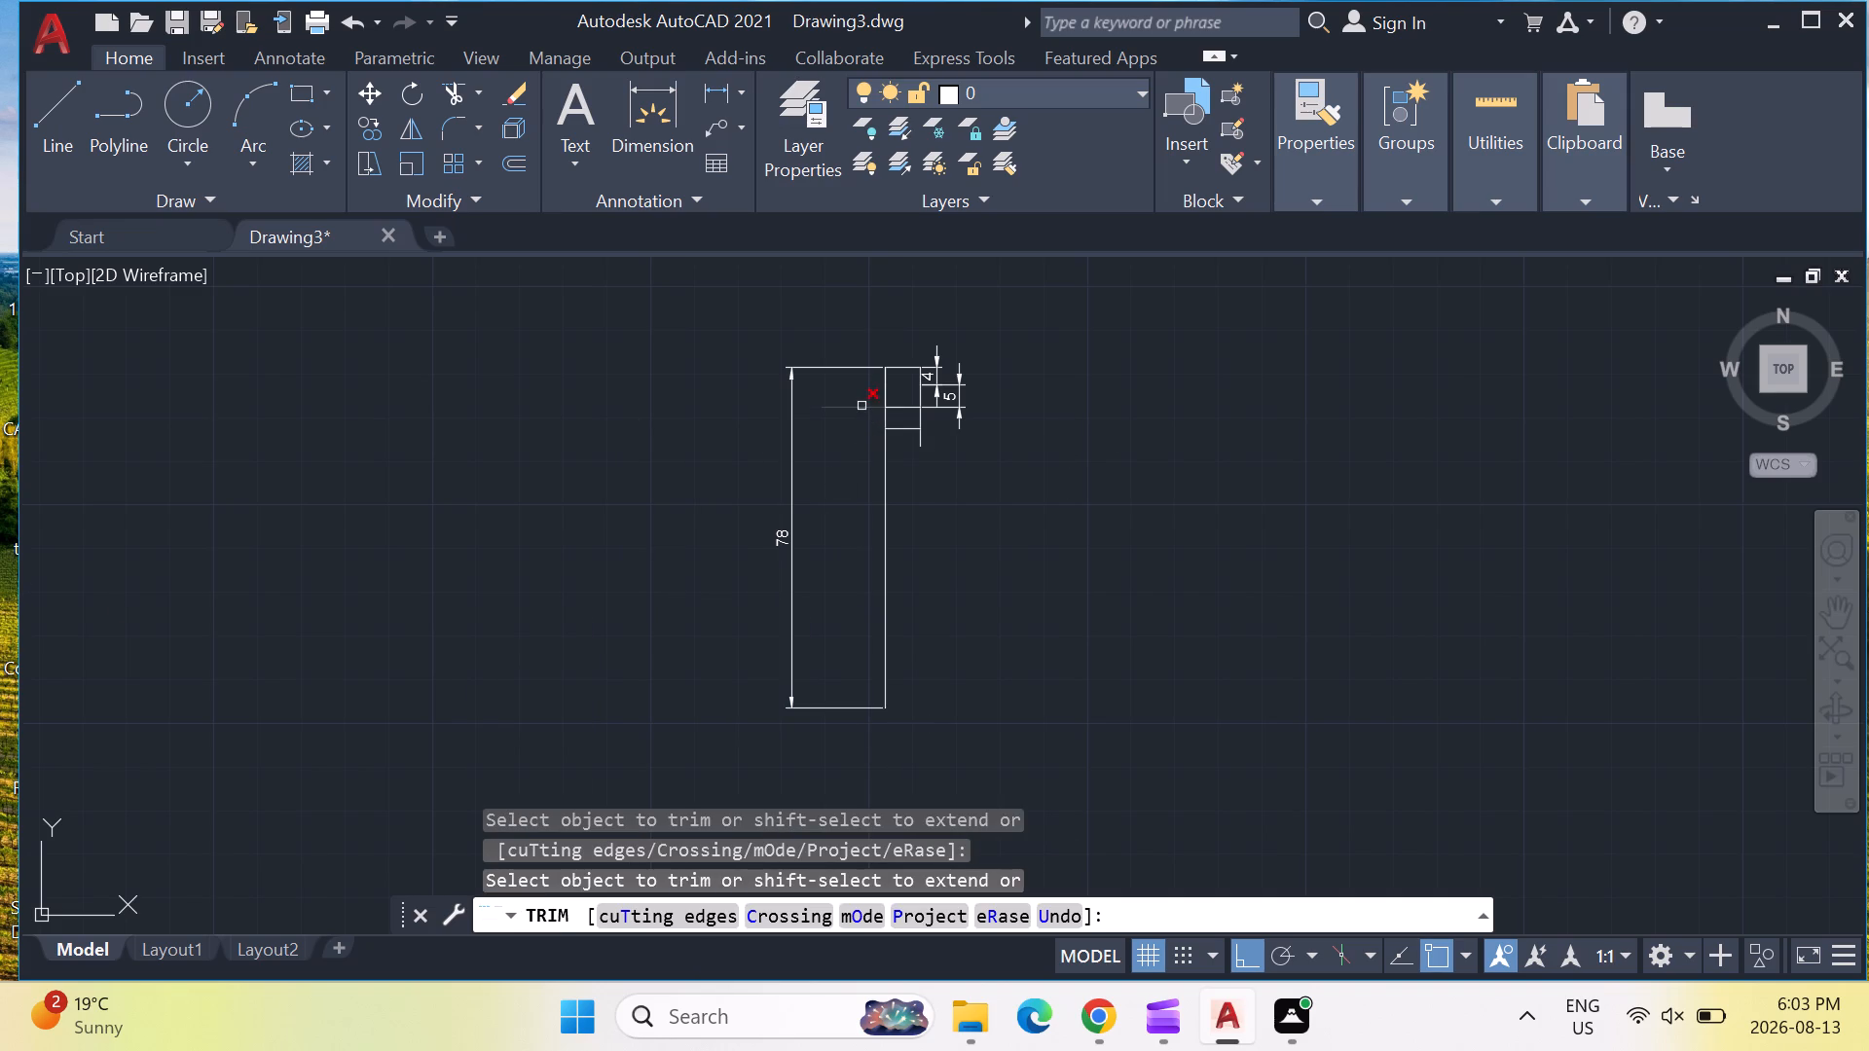
click(861, 406)
scroll(902, 432, up, 1)
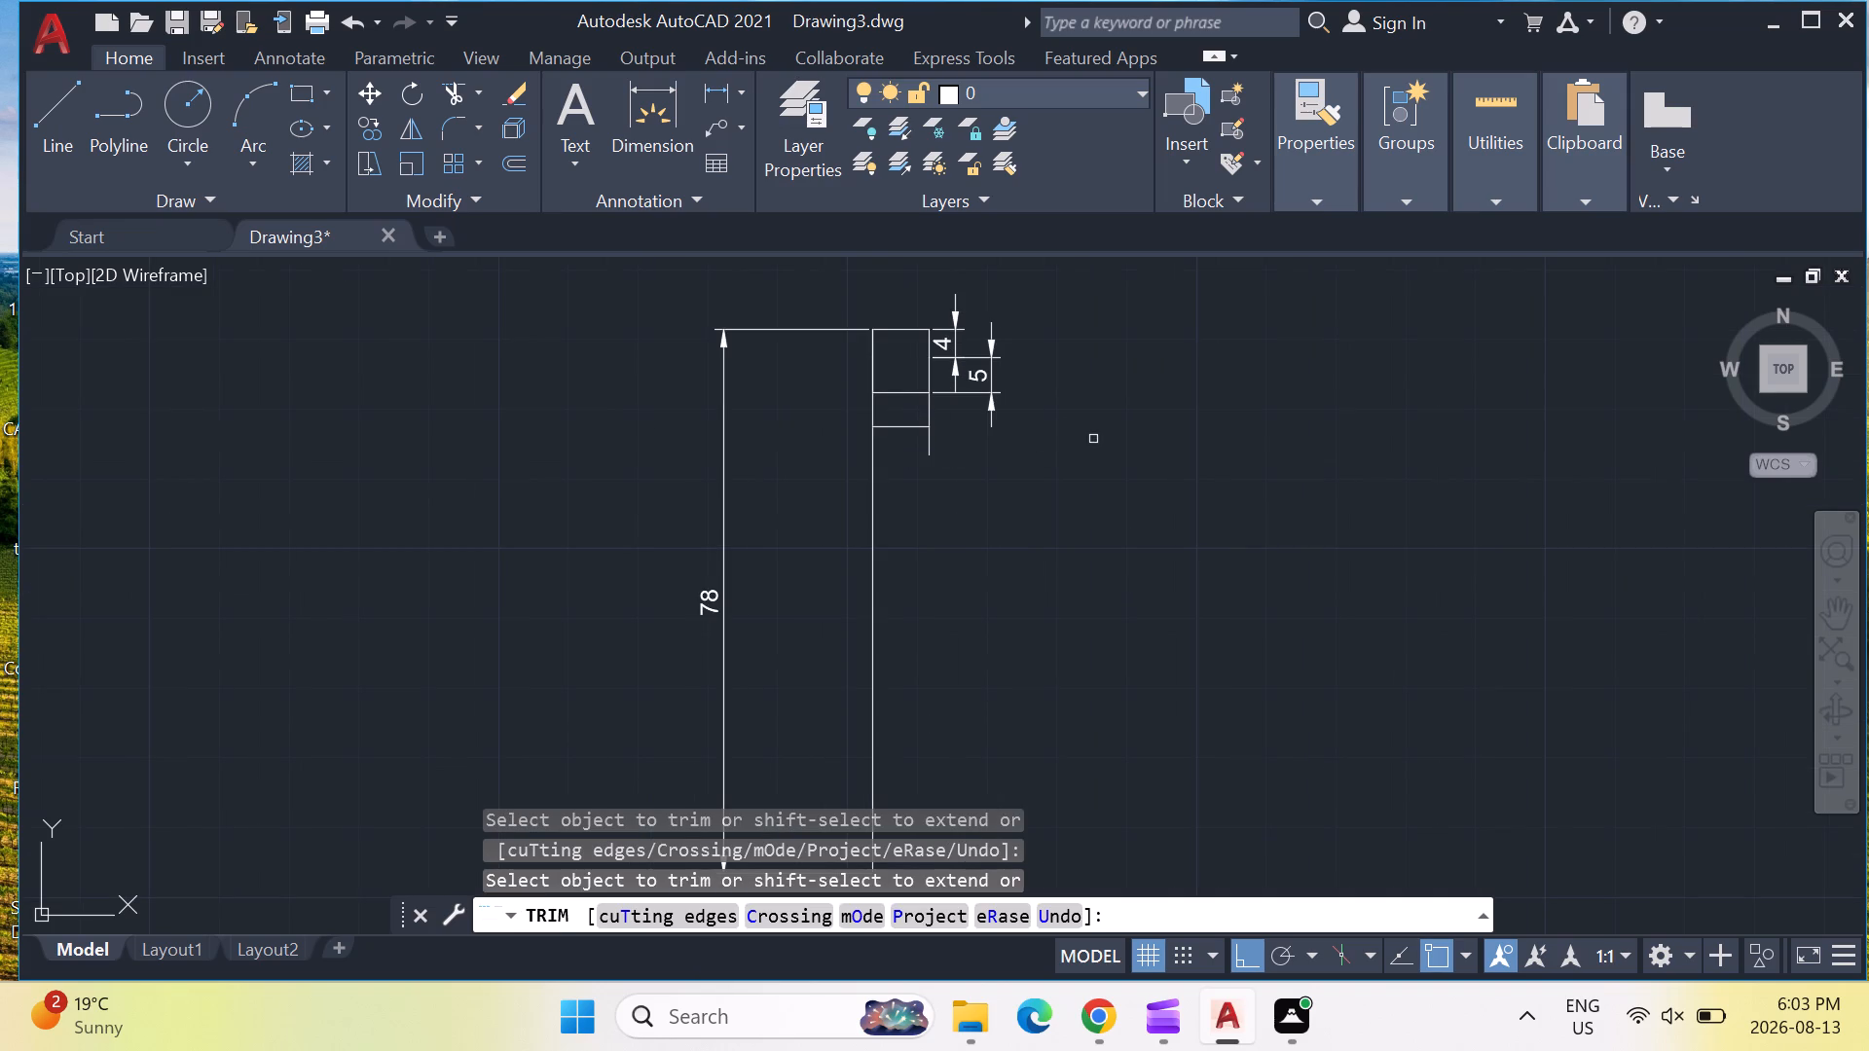
scroll(1044, 473, down, 2)
middle_drag(1039, 500, 967, 446)
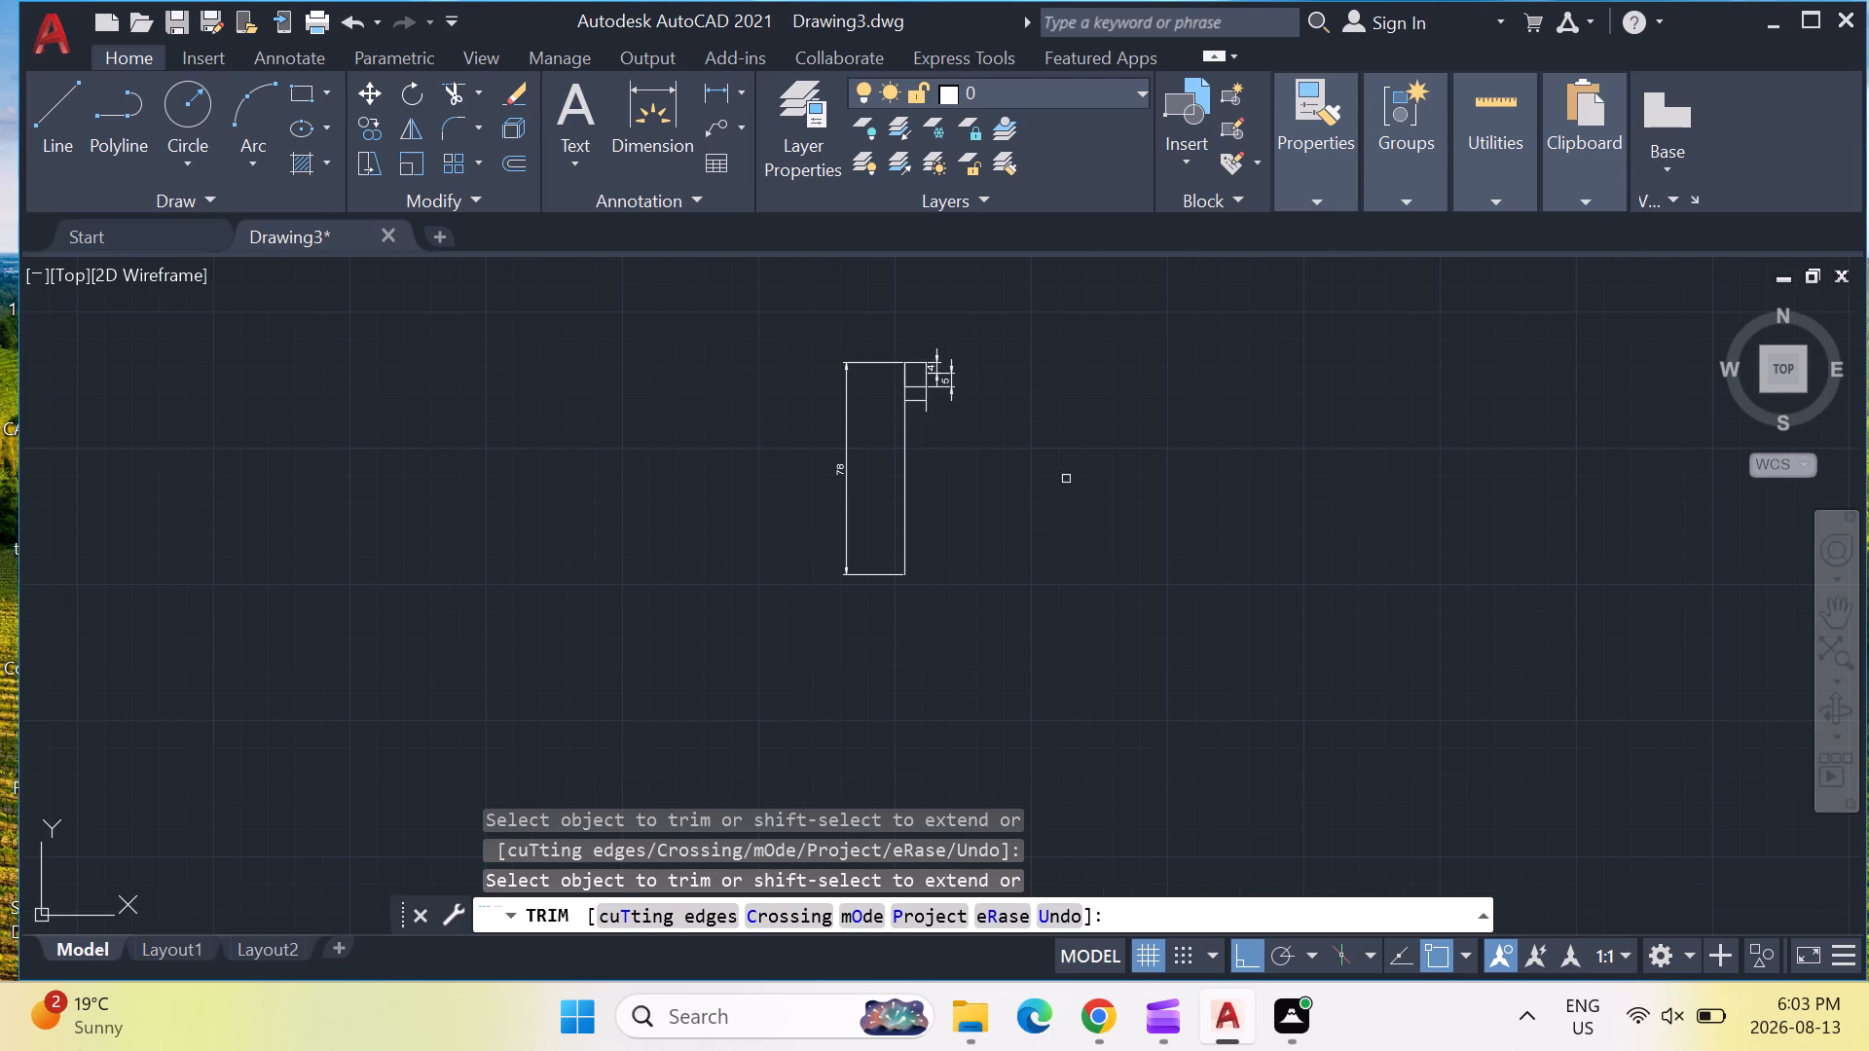
key(Escape)
scroll(956, 394, up, 3)
key(Escape)
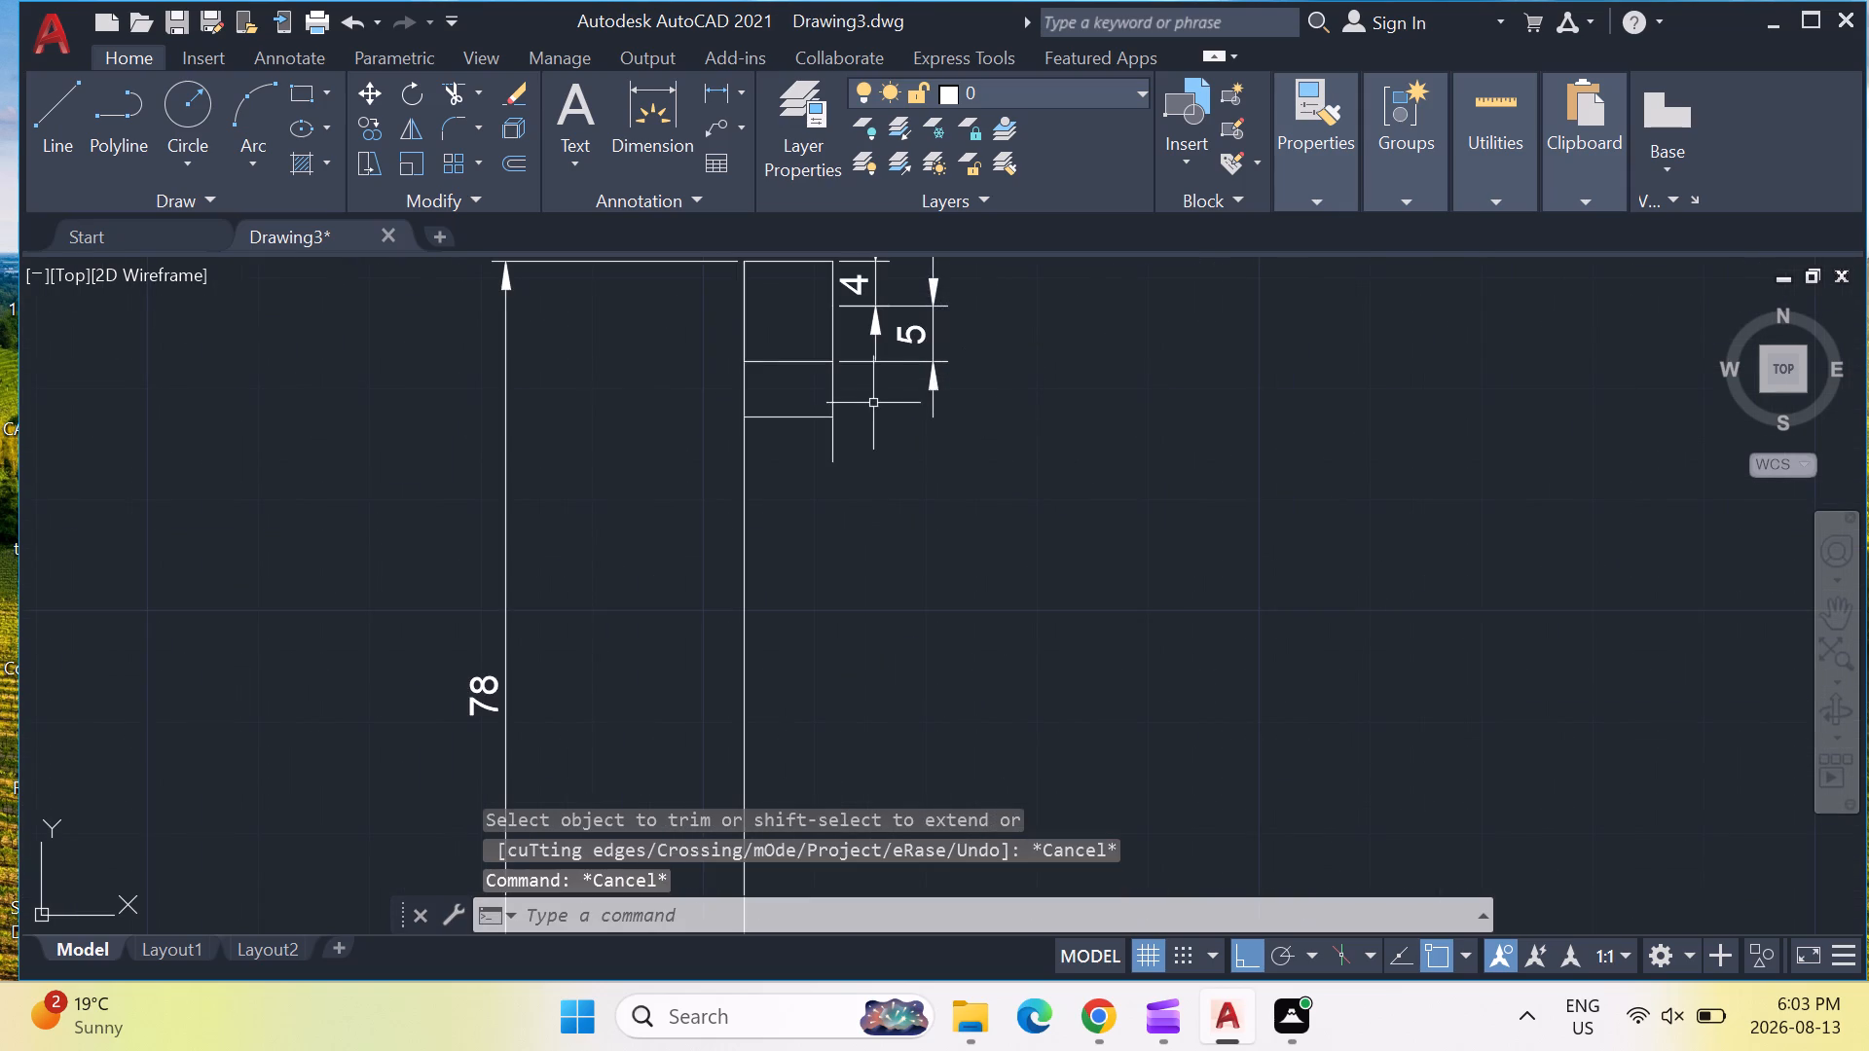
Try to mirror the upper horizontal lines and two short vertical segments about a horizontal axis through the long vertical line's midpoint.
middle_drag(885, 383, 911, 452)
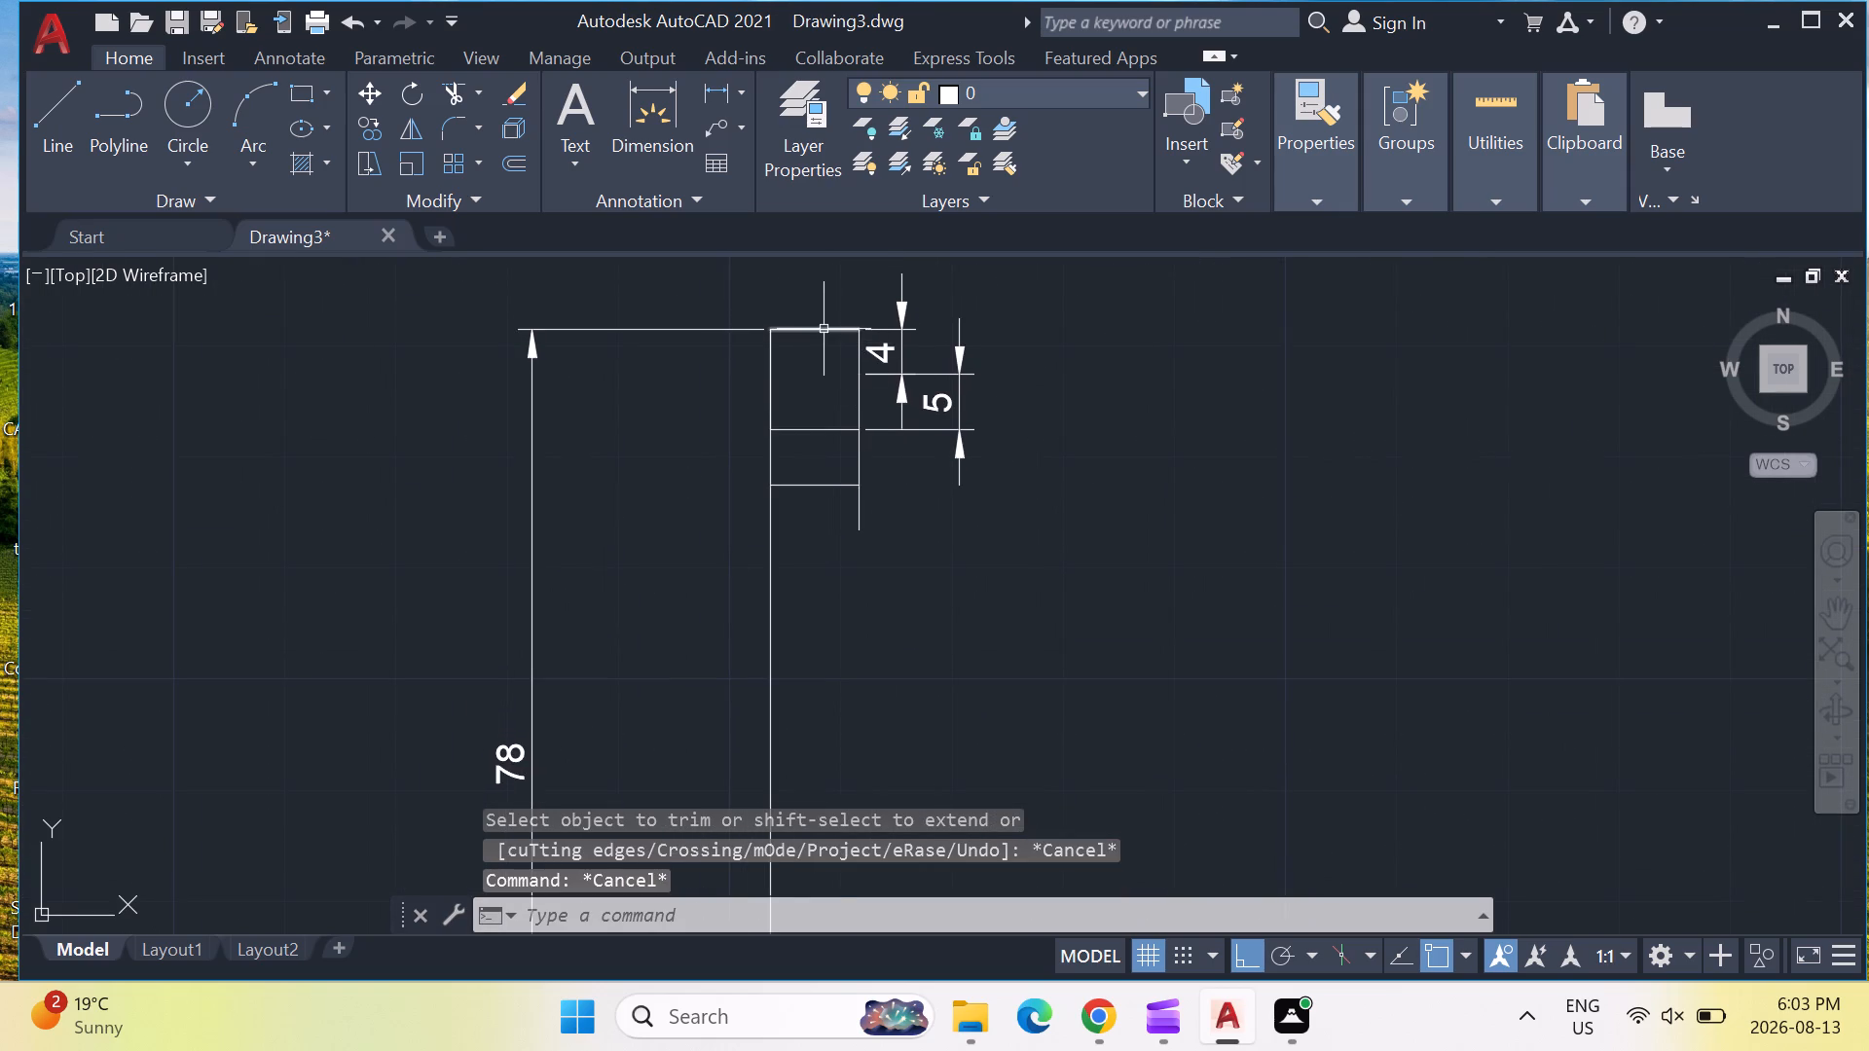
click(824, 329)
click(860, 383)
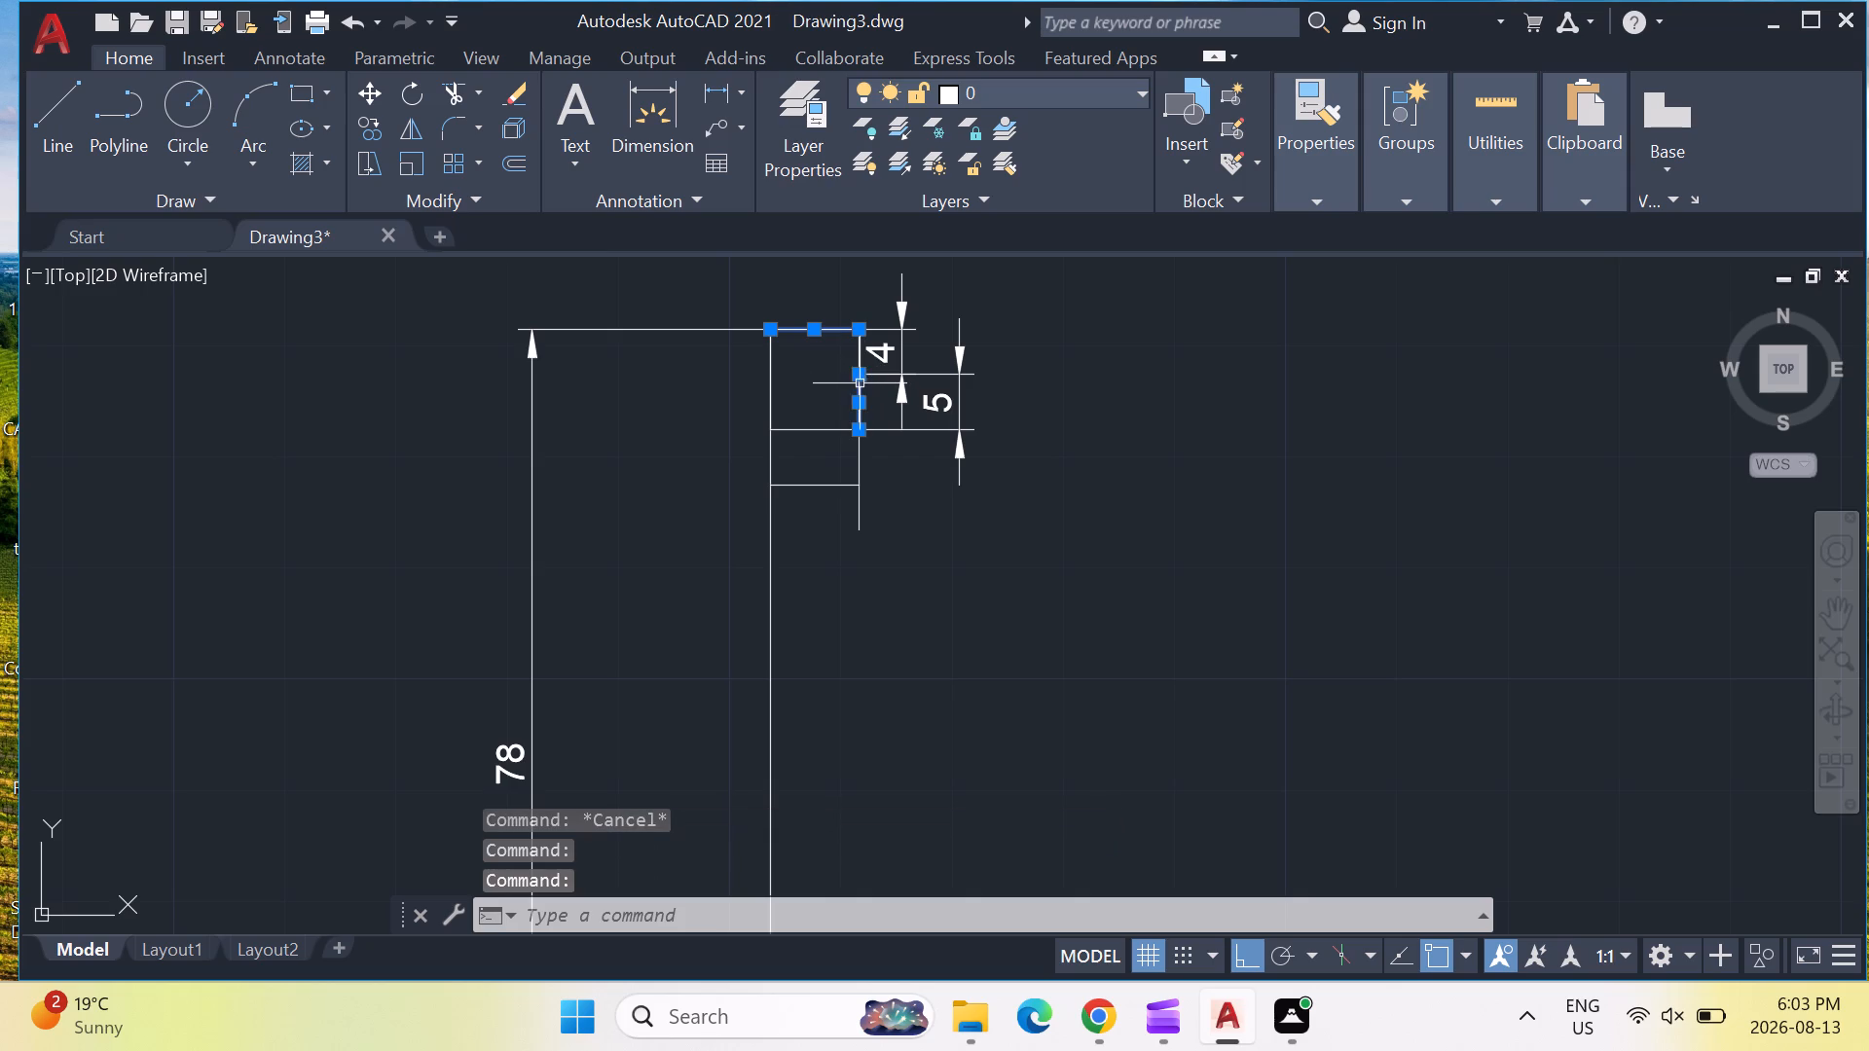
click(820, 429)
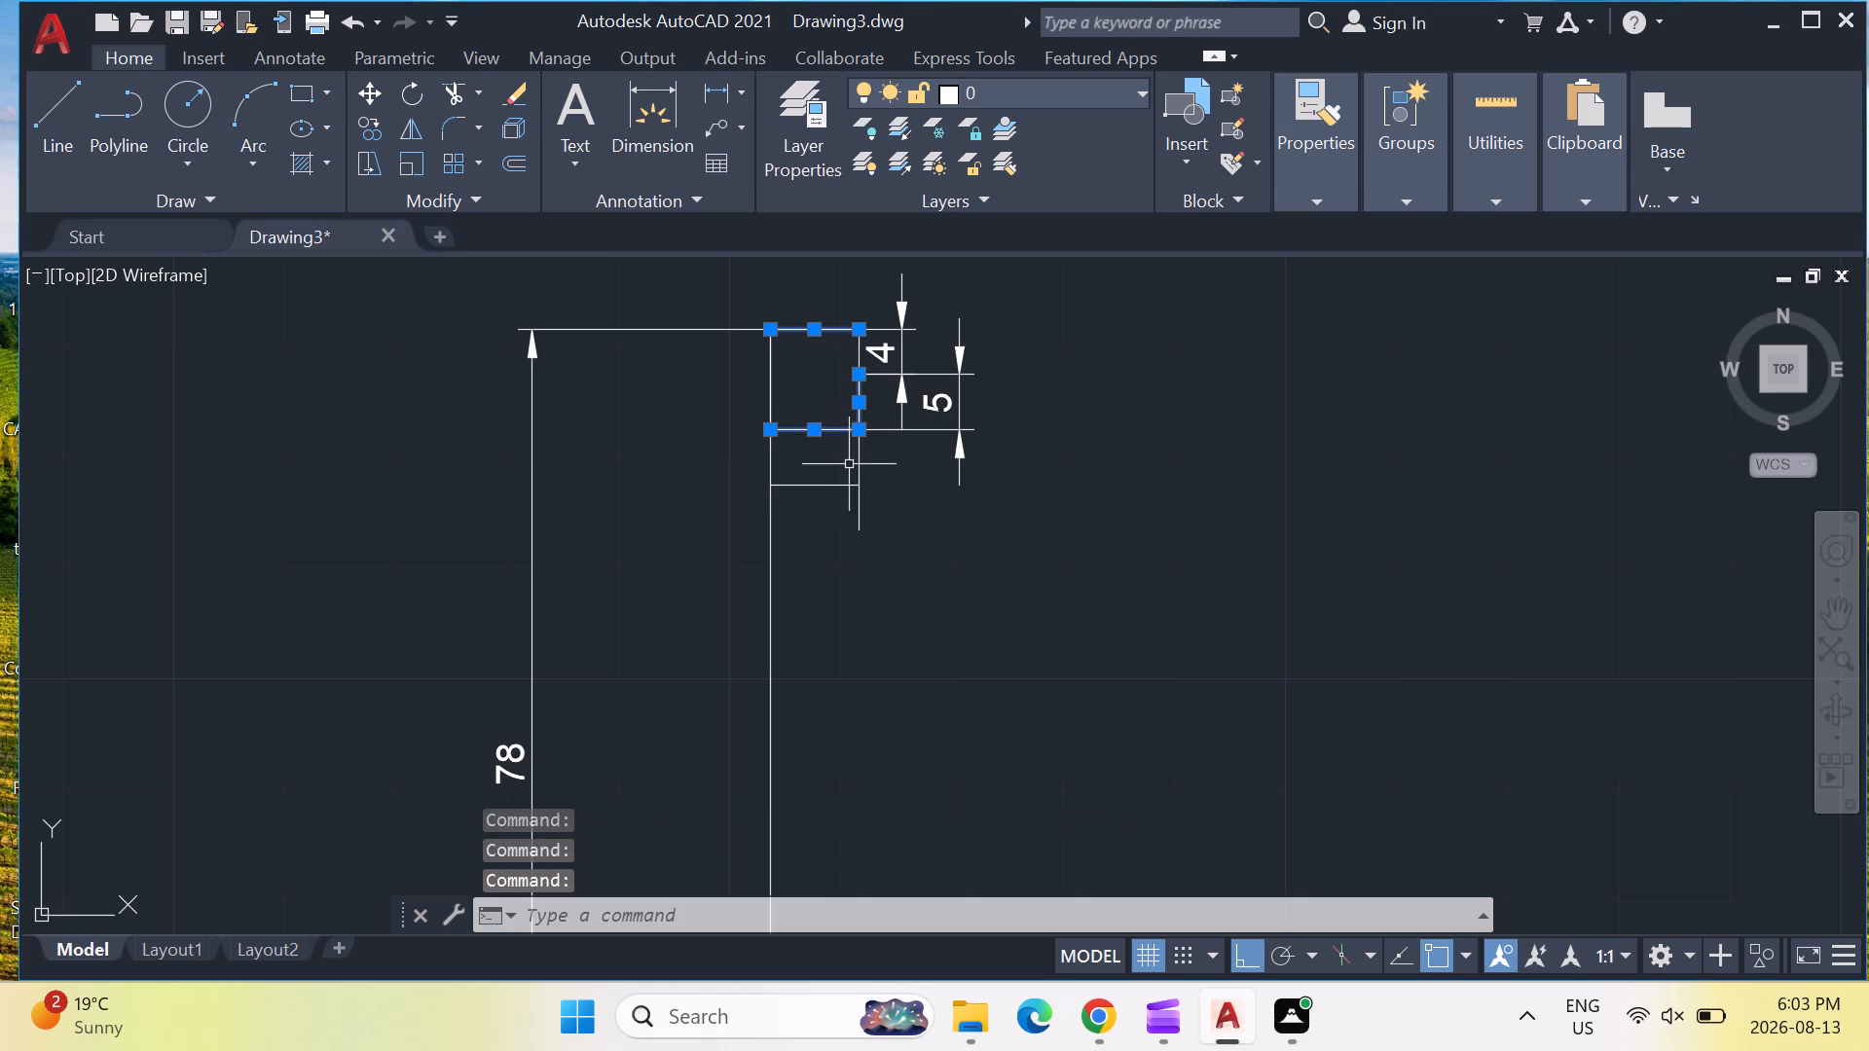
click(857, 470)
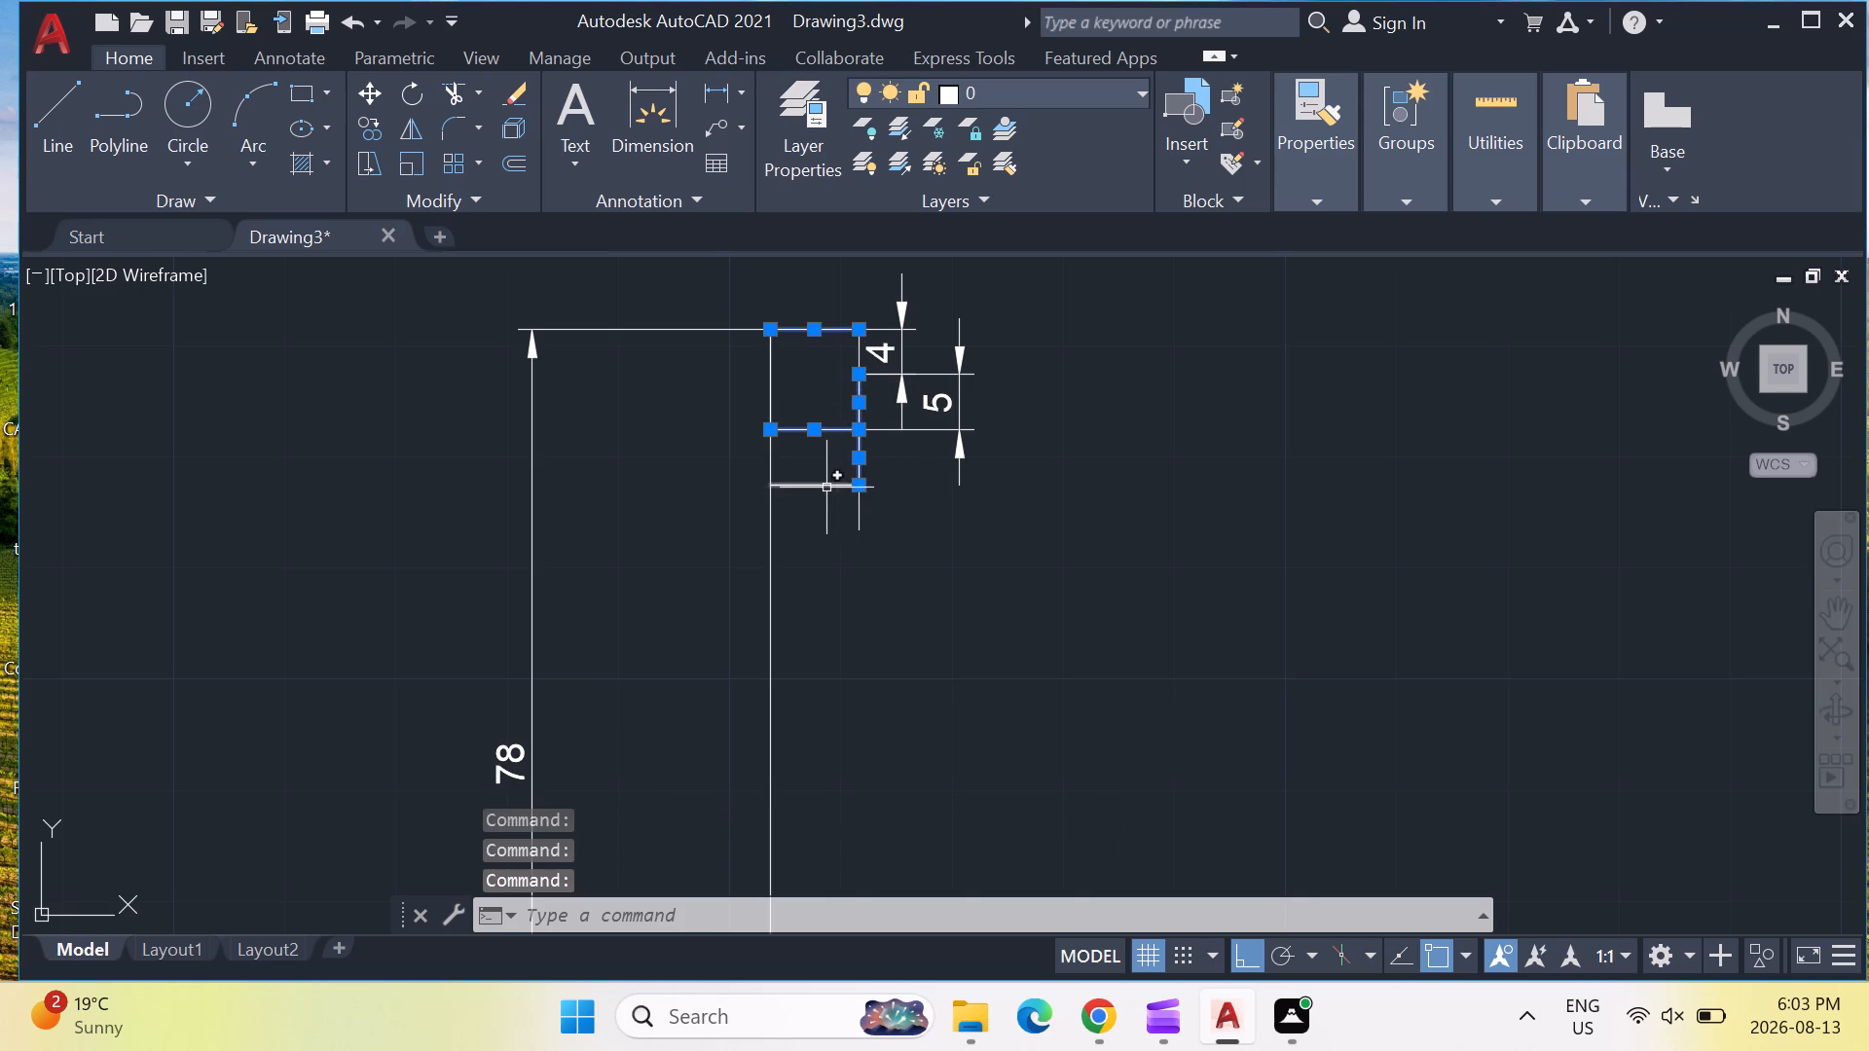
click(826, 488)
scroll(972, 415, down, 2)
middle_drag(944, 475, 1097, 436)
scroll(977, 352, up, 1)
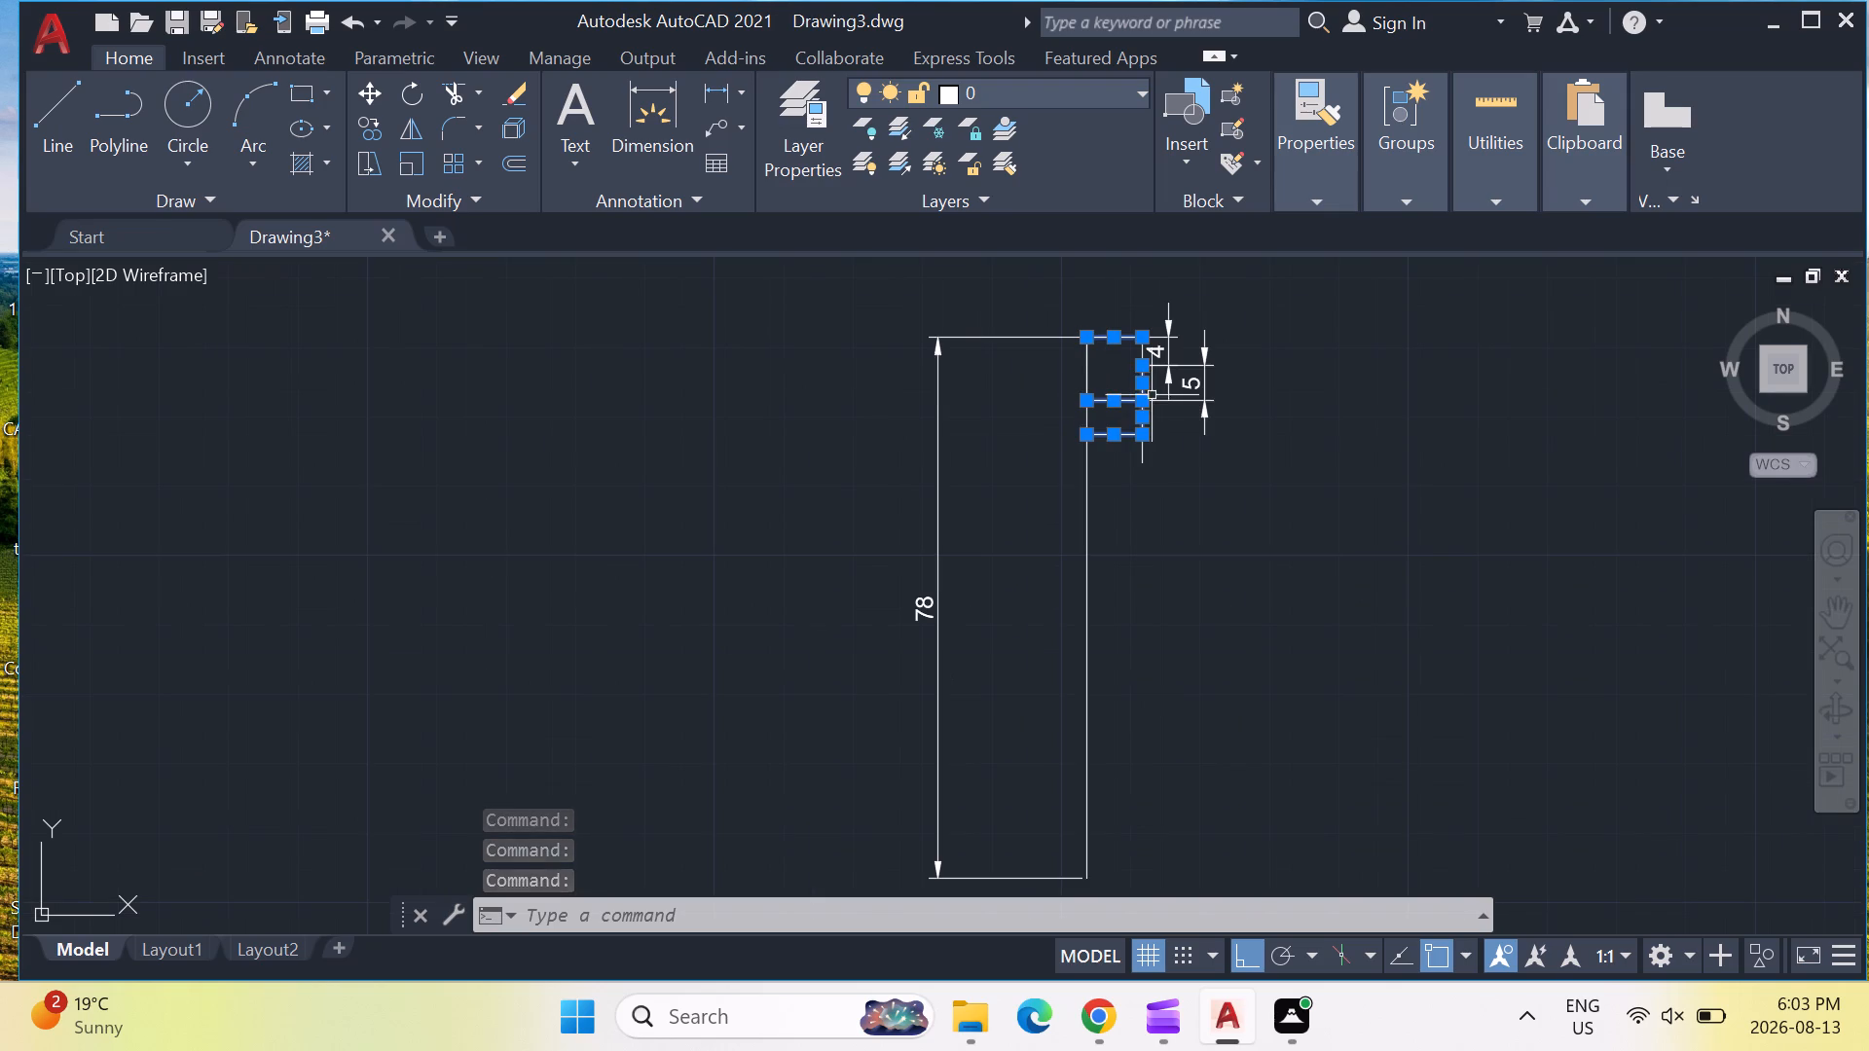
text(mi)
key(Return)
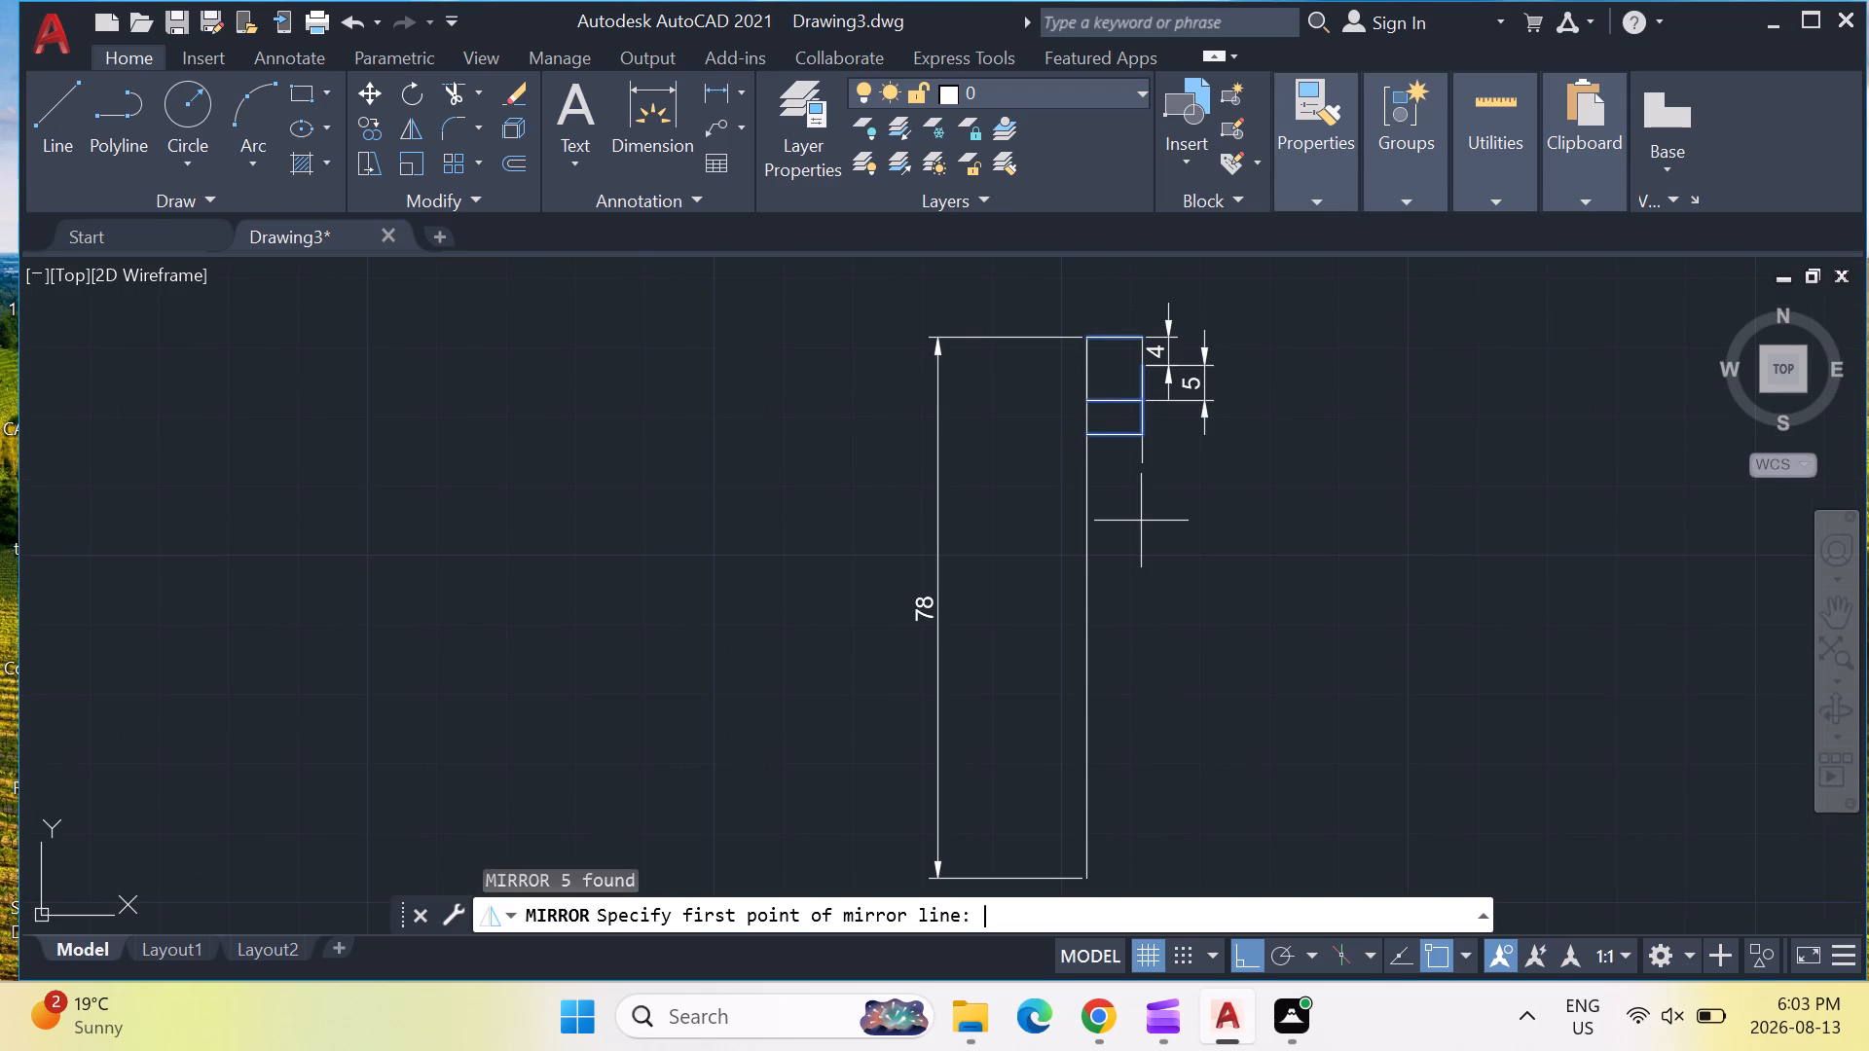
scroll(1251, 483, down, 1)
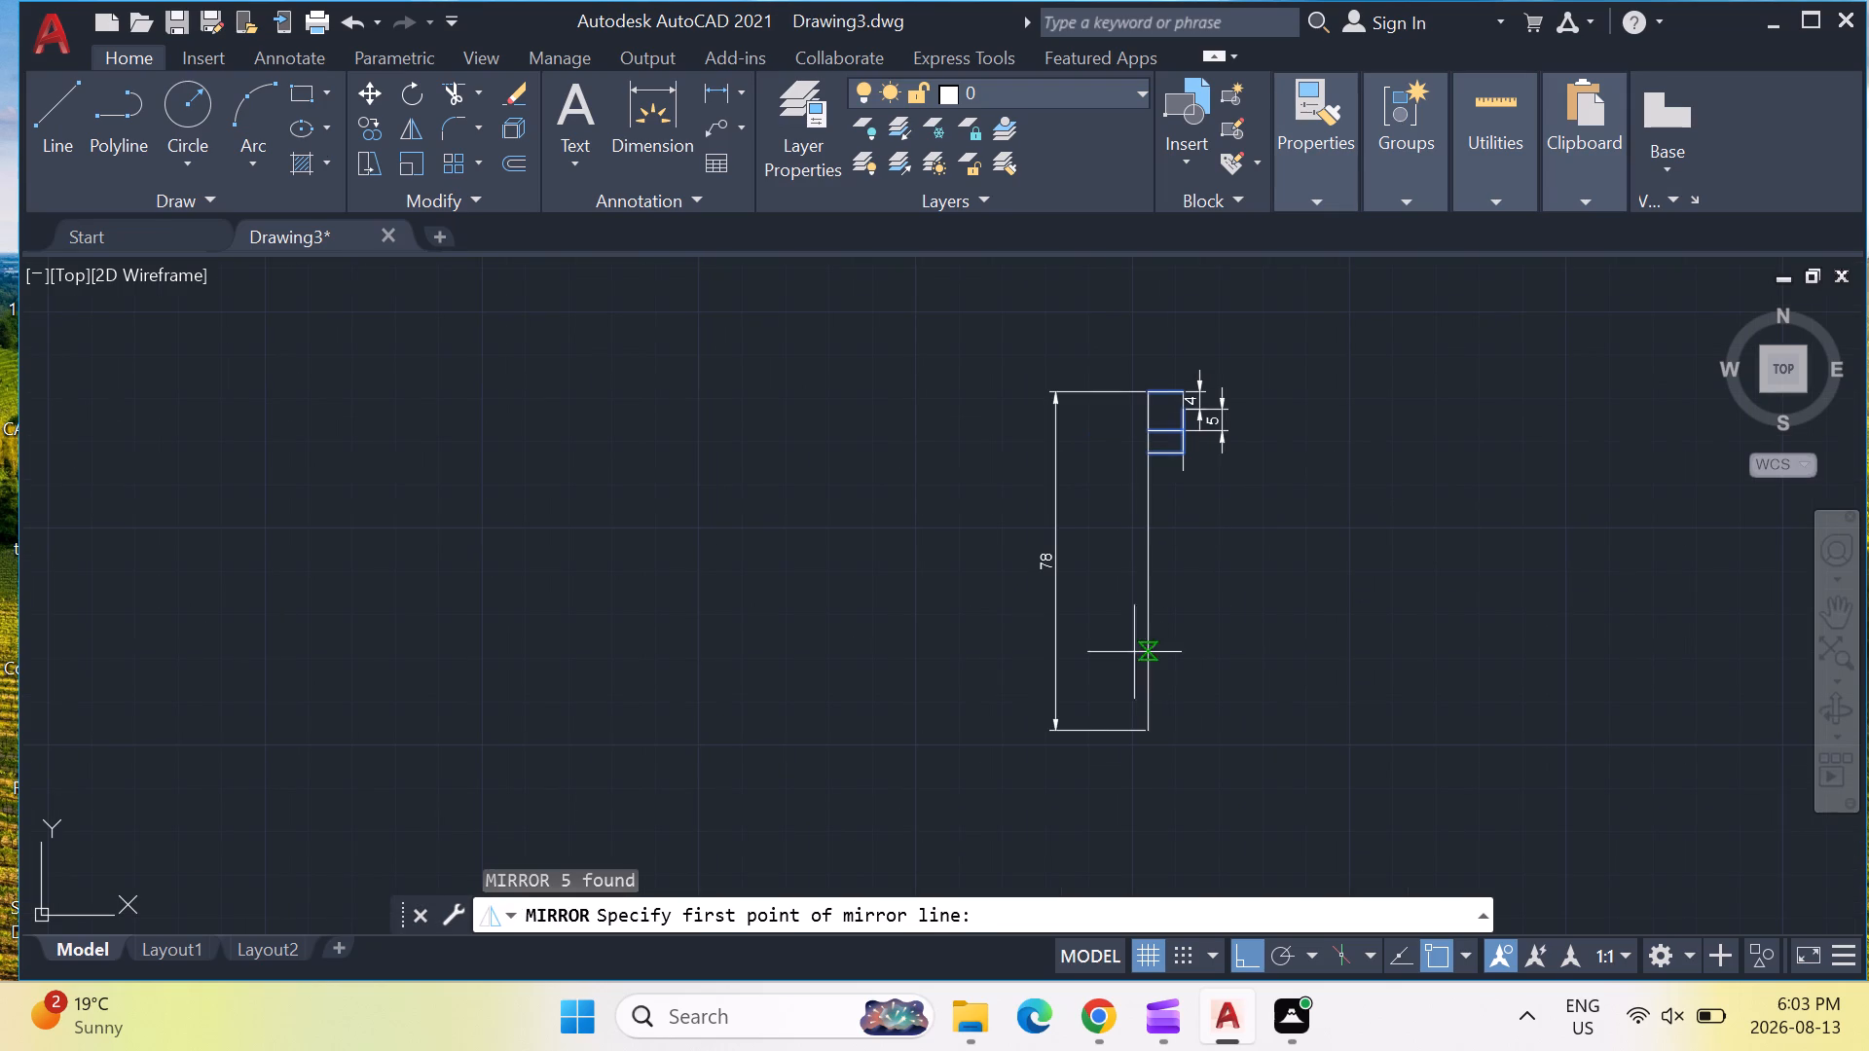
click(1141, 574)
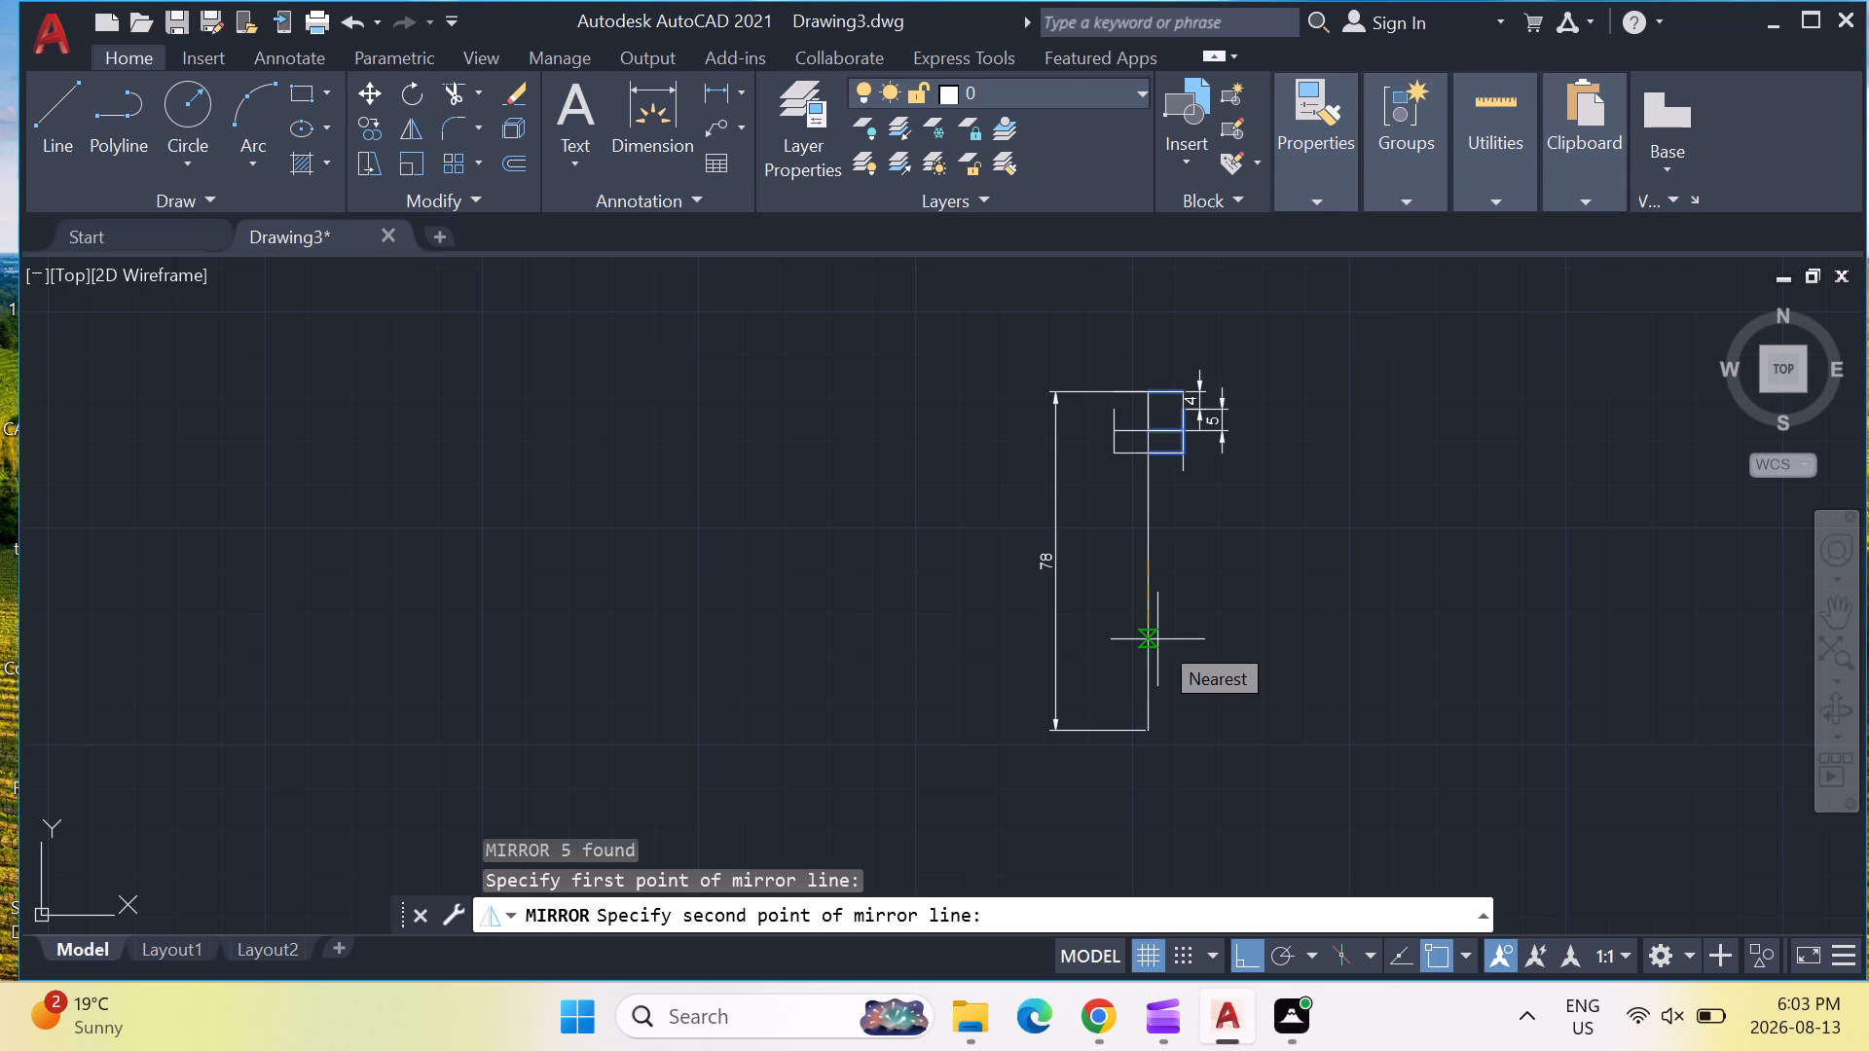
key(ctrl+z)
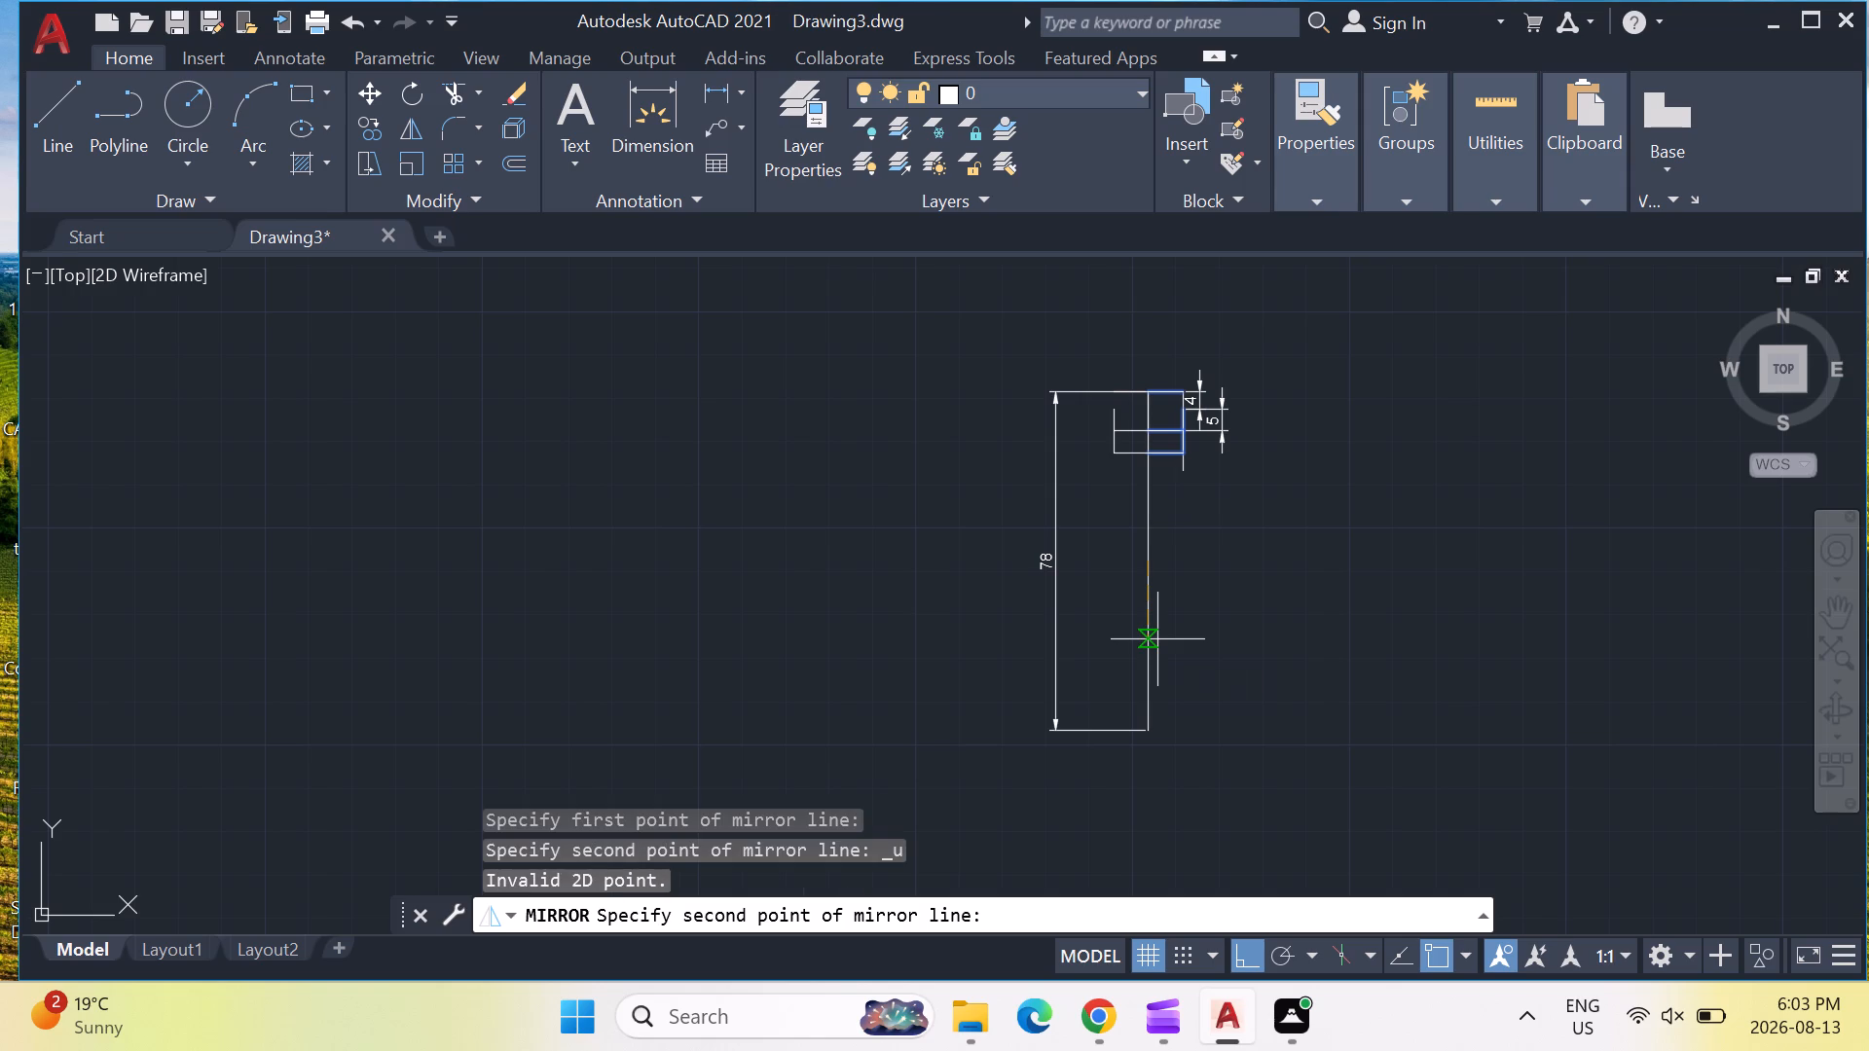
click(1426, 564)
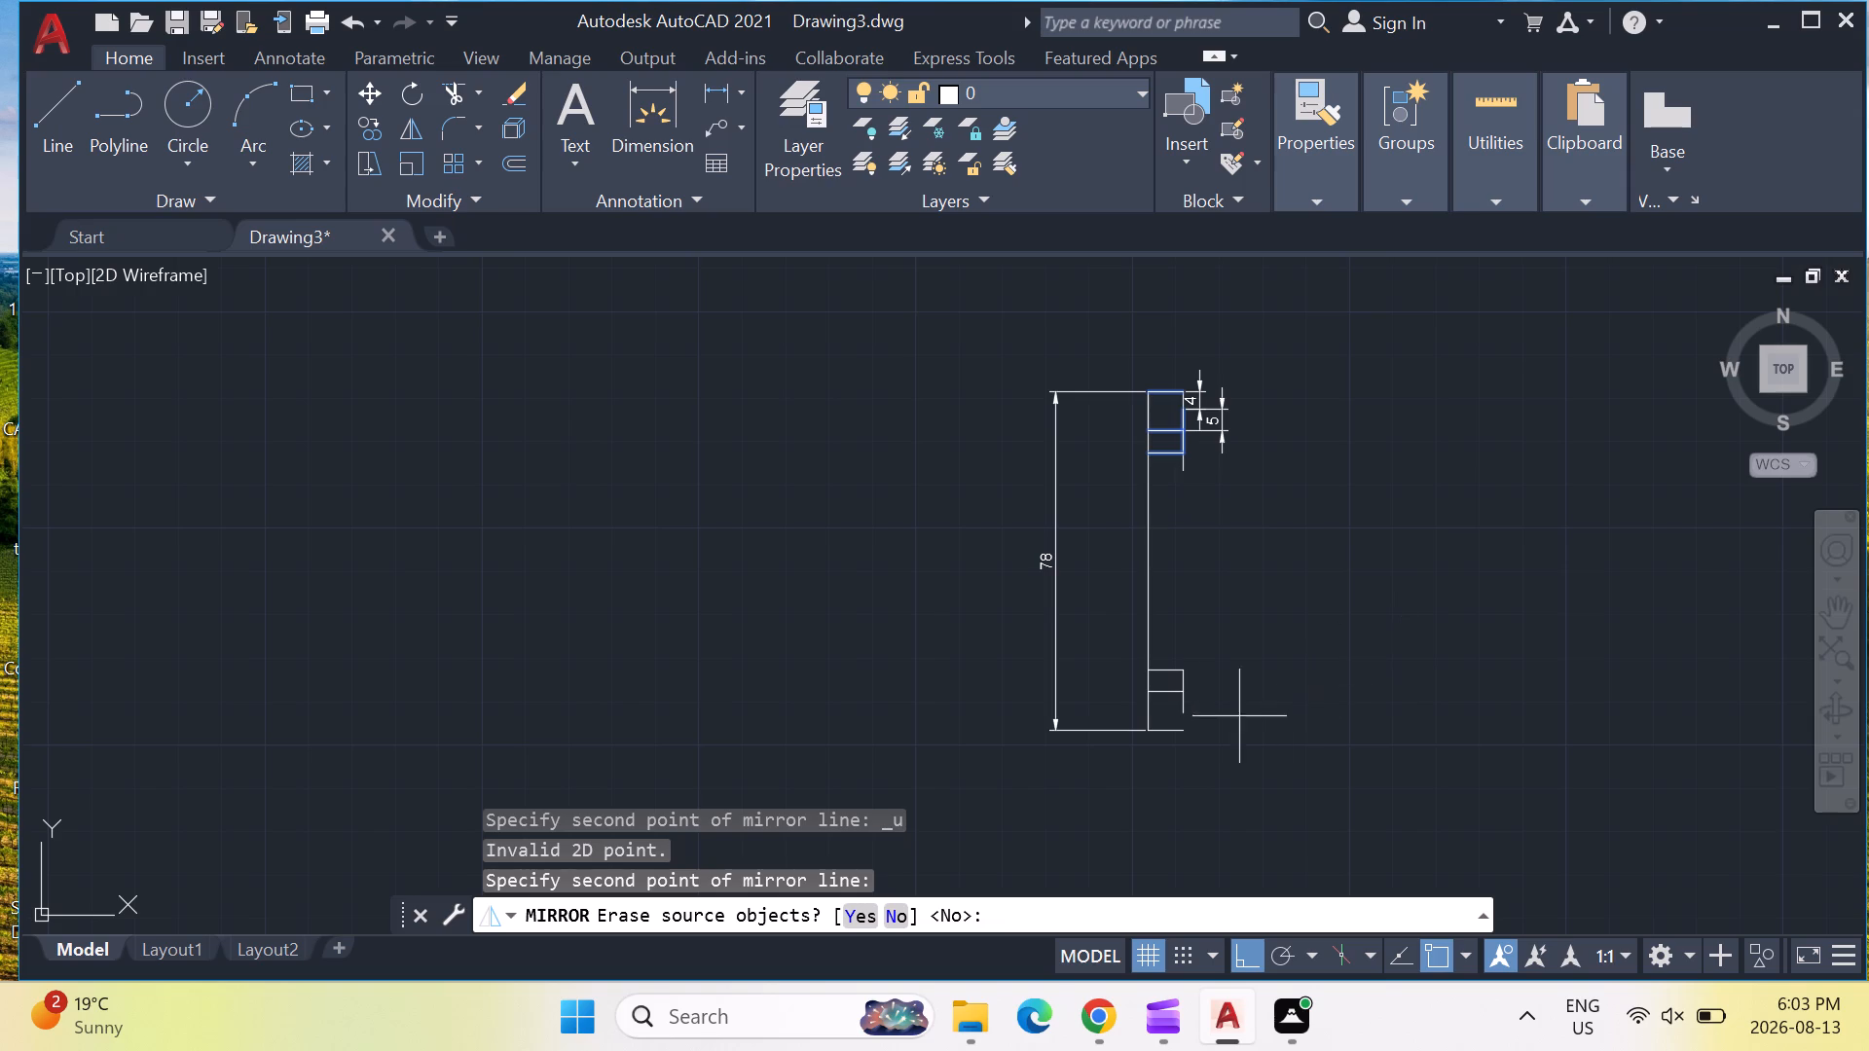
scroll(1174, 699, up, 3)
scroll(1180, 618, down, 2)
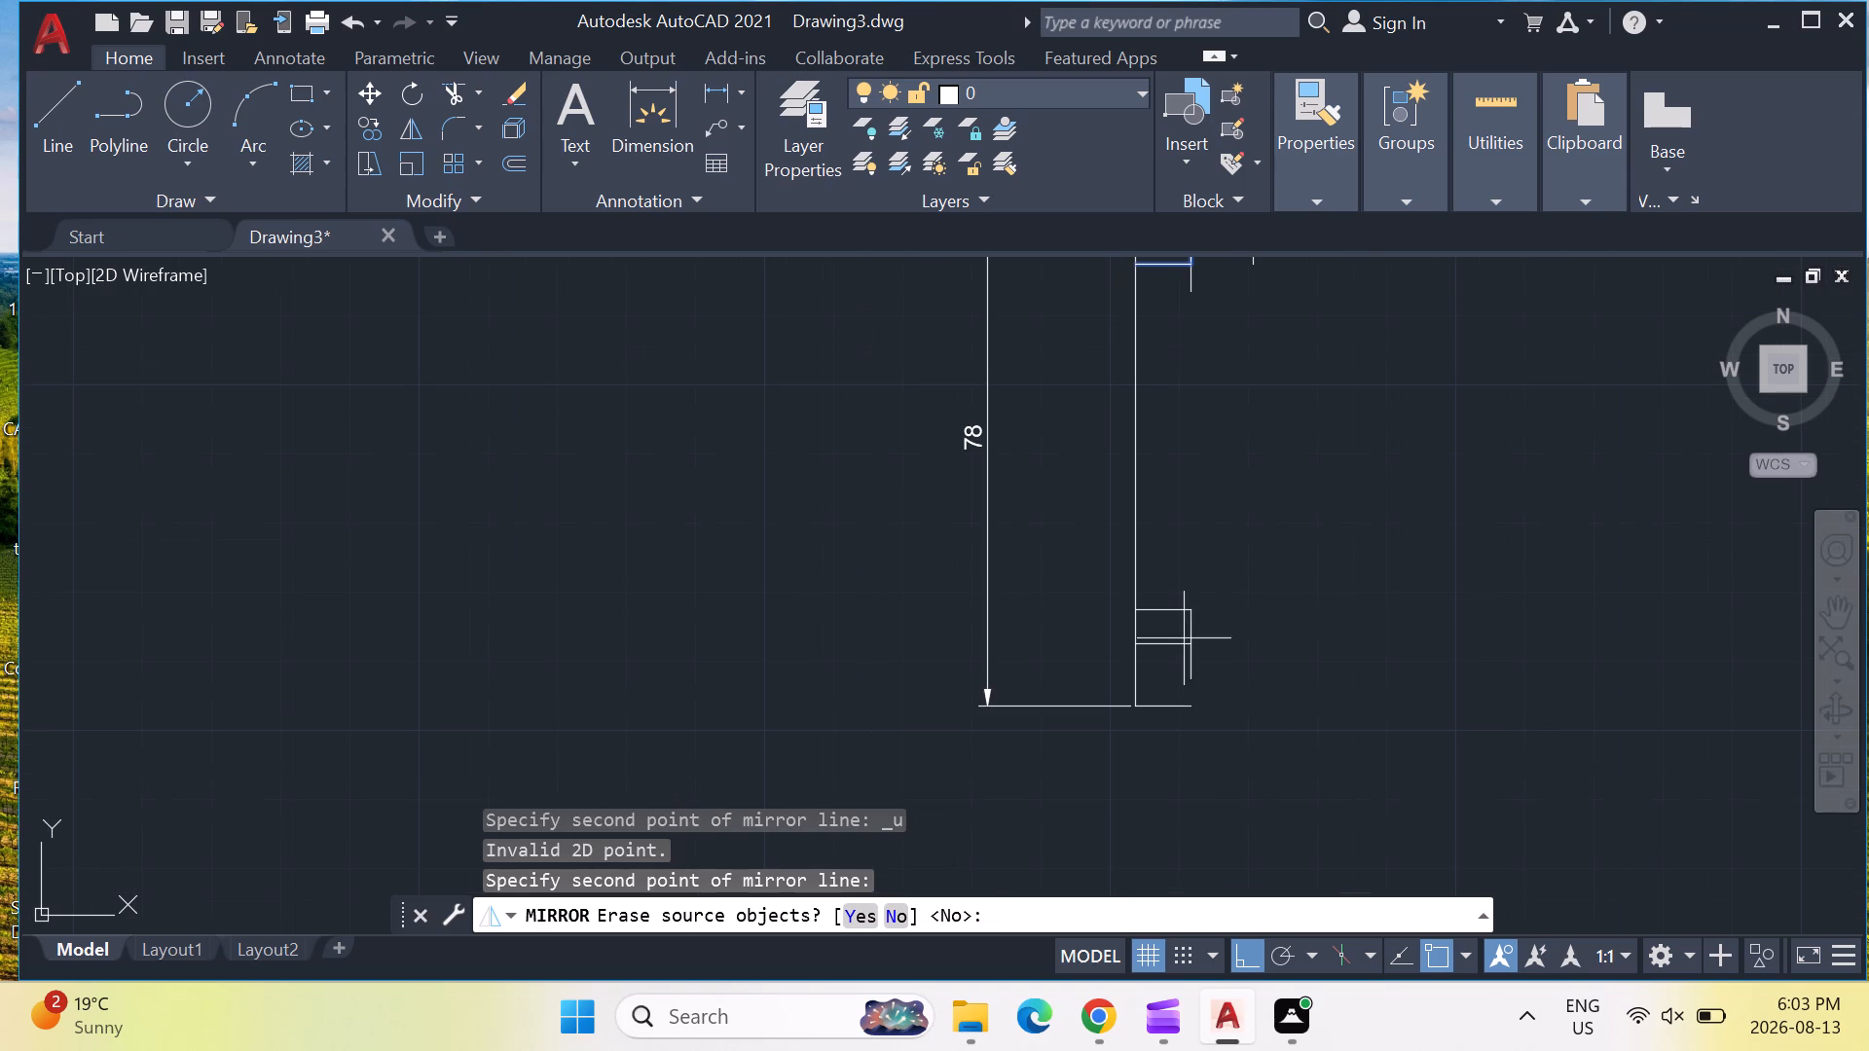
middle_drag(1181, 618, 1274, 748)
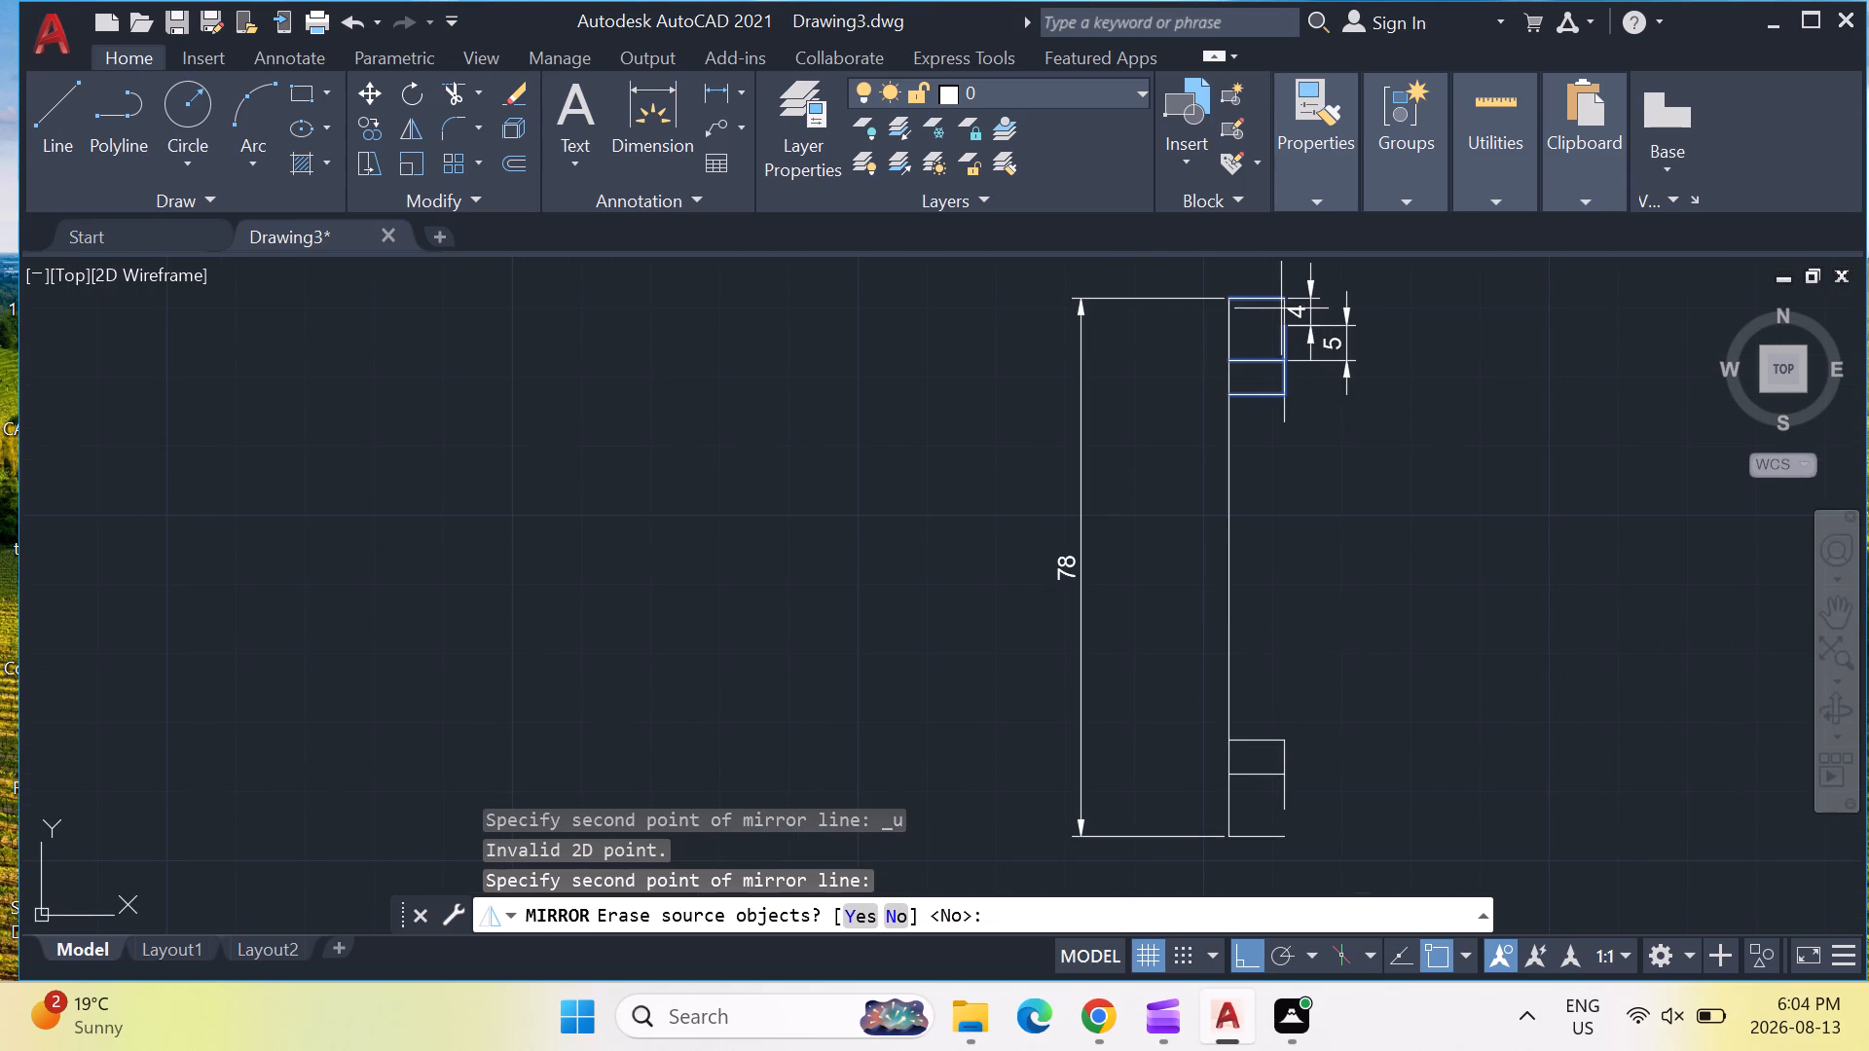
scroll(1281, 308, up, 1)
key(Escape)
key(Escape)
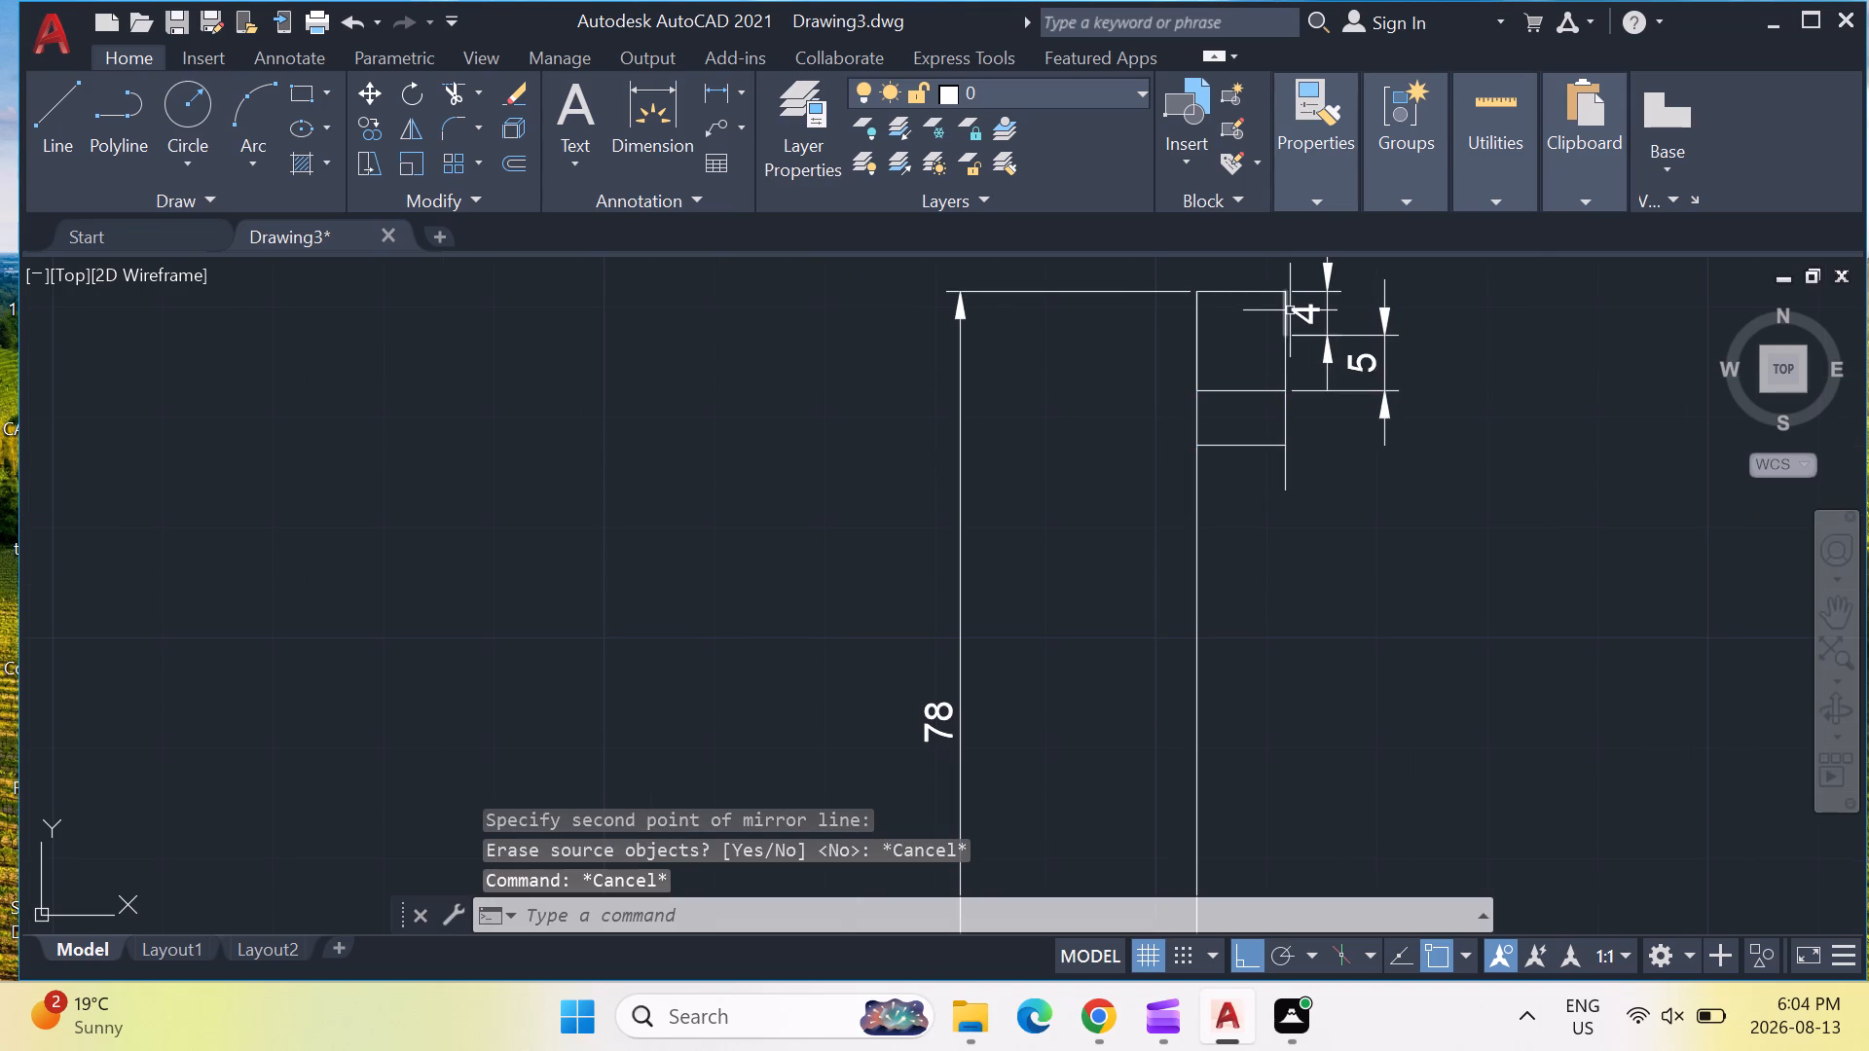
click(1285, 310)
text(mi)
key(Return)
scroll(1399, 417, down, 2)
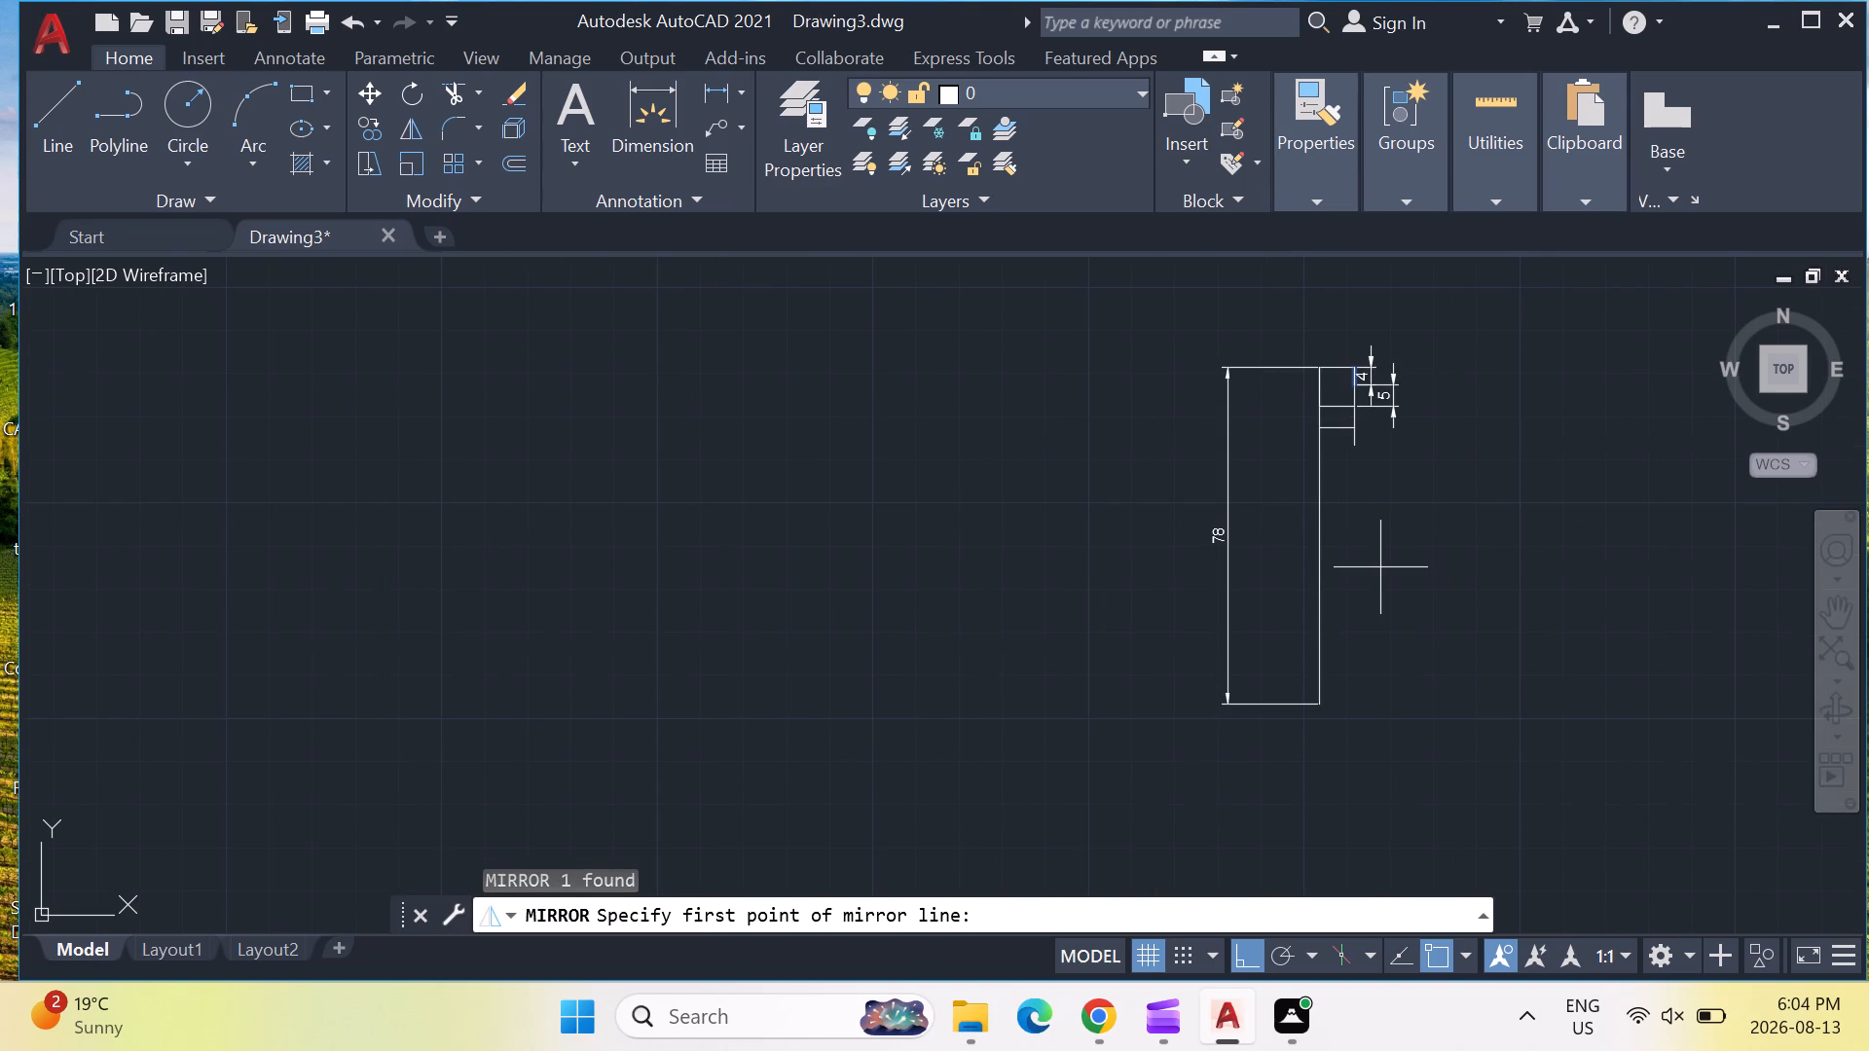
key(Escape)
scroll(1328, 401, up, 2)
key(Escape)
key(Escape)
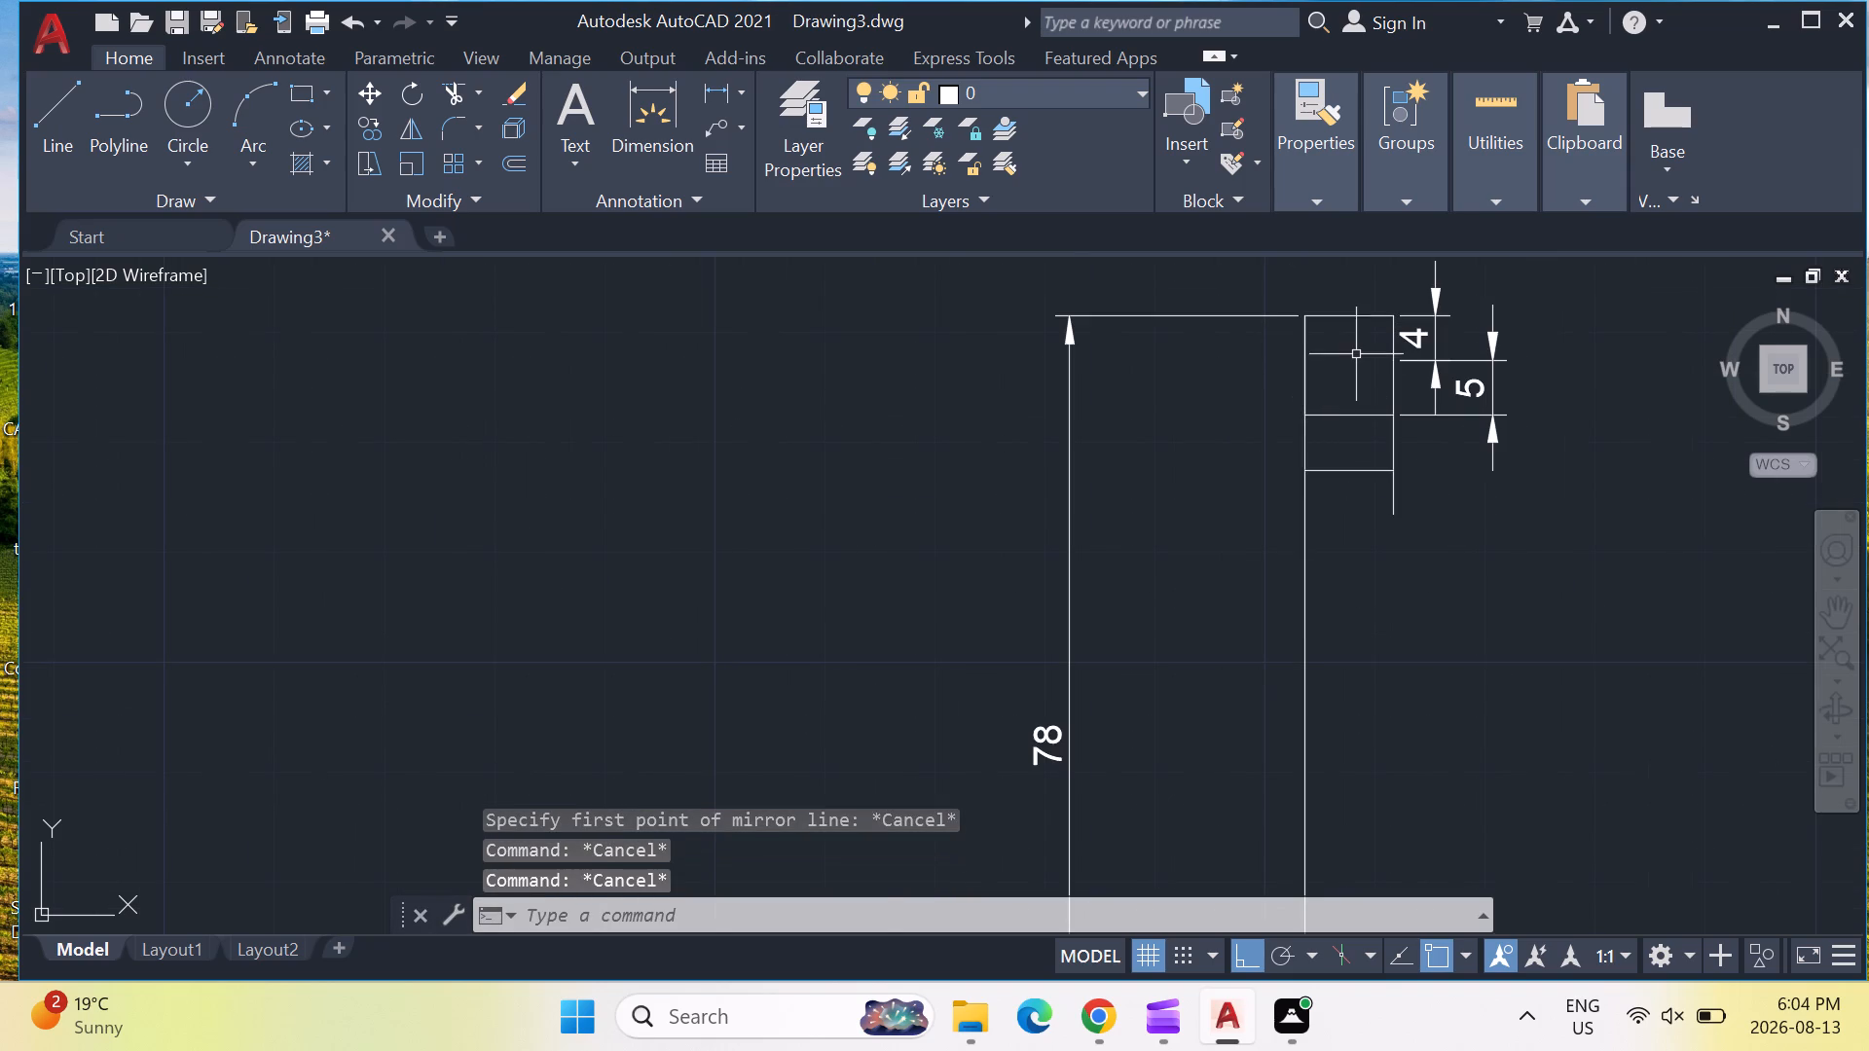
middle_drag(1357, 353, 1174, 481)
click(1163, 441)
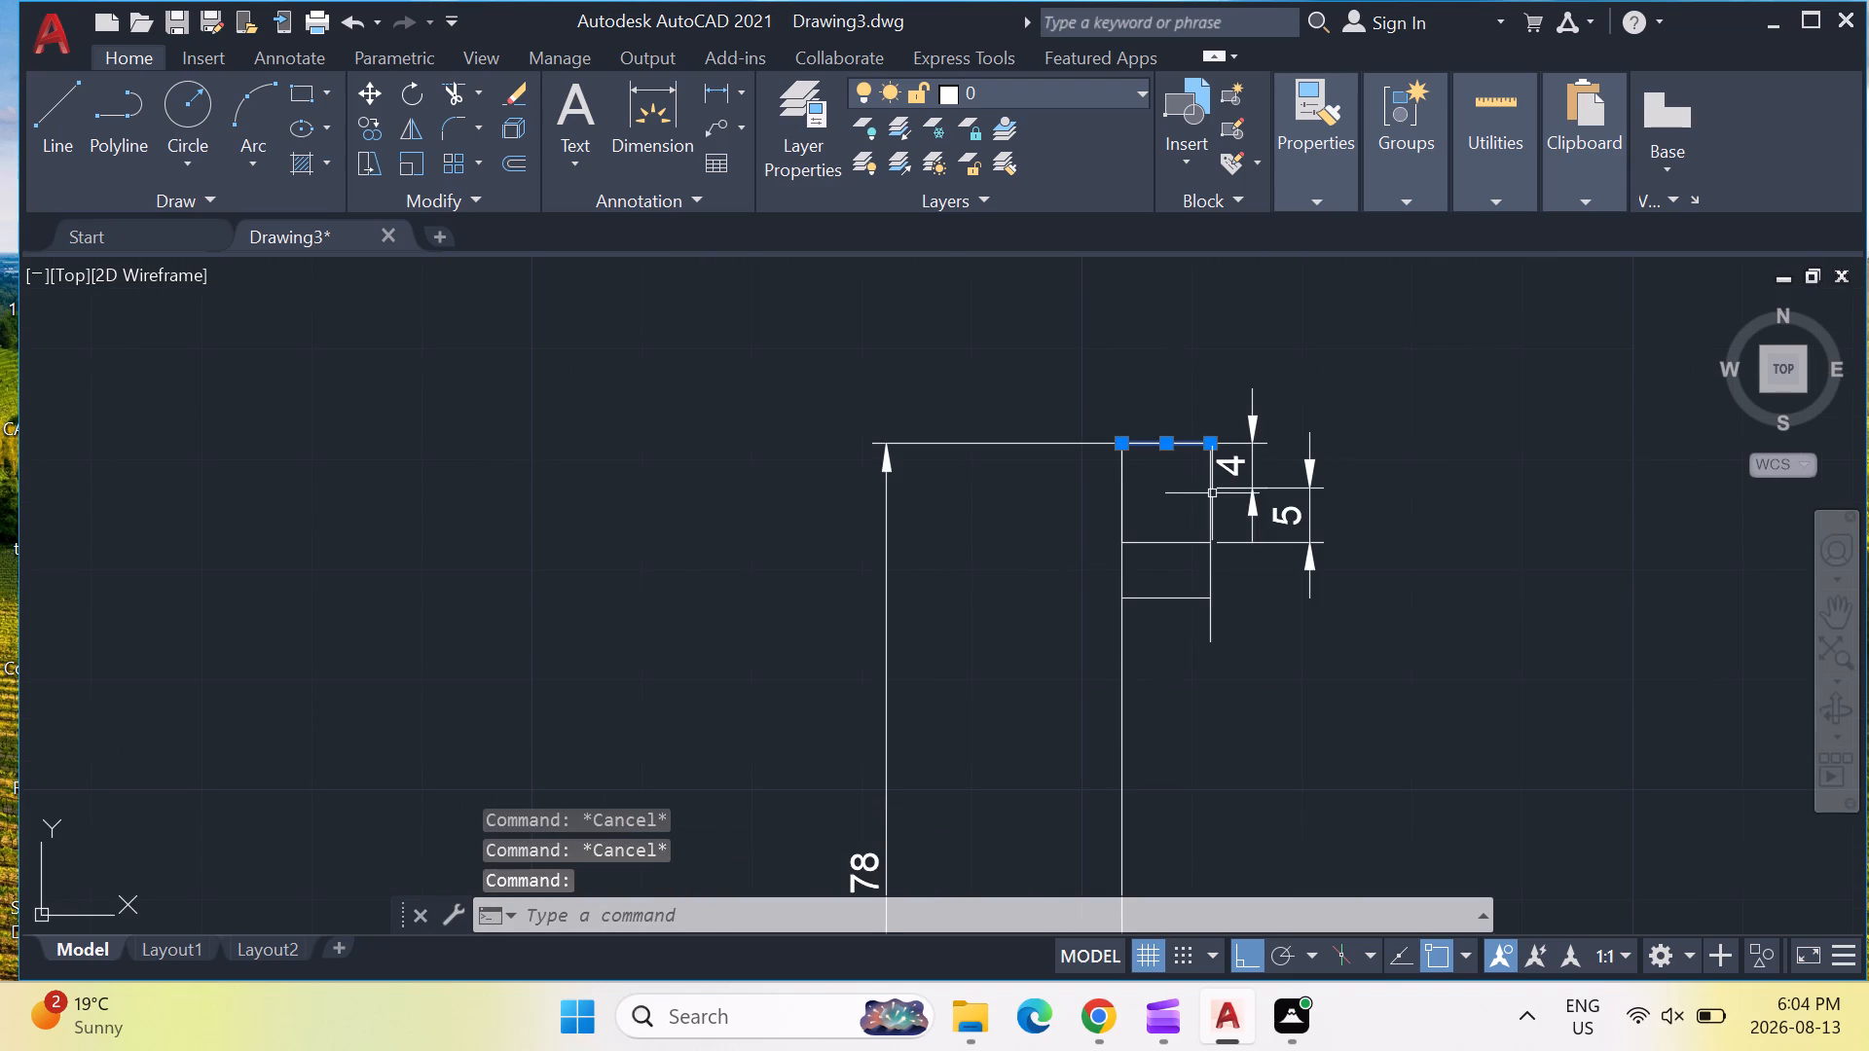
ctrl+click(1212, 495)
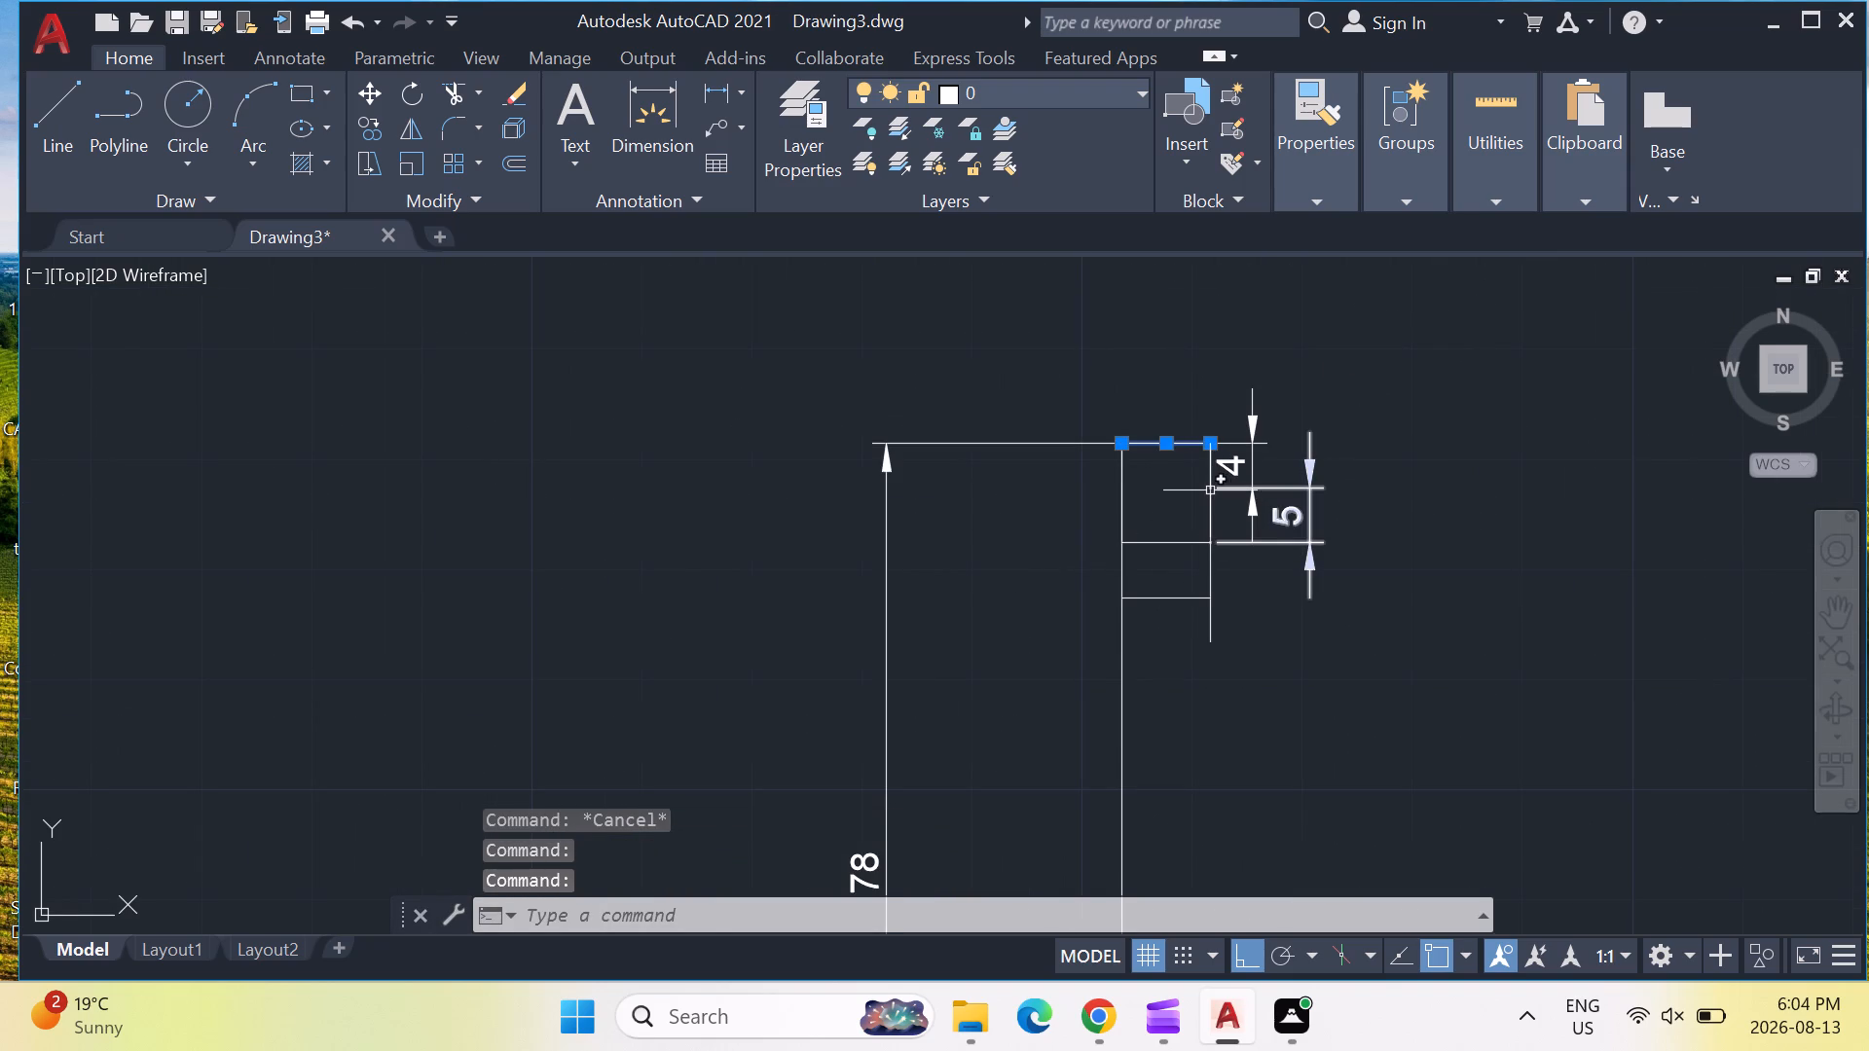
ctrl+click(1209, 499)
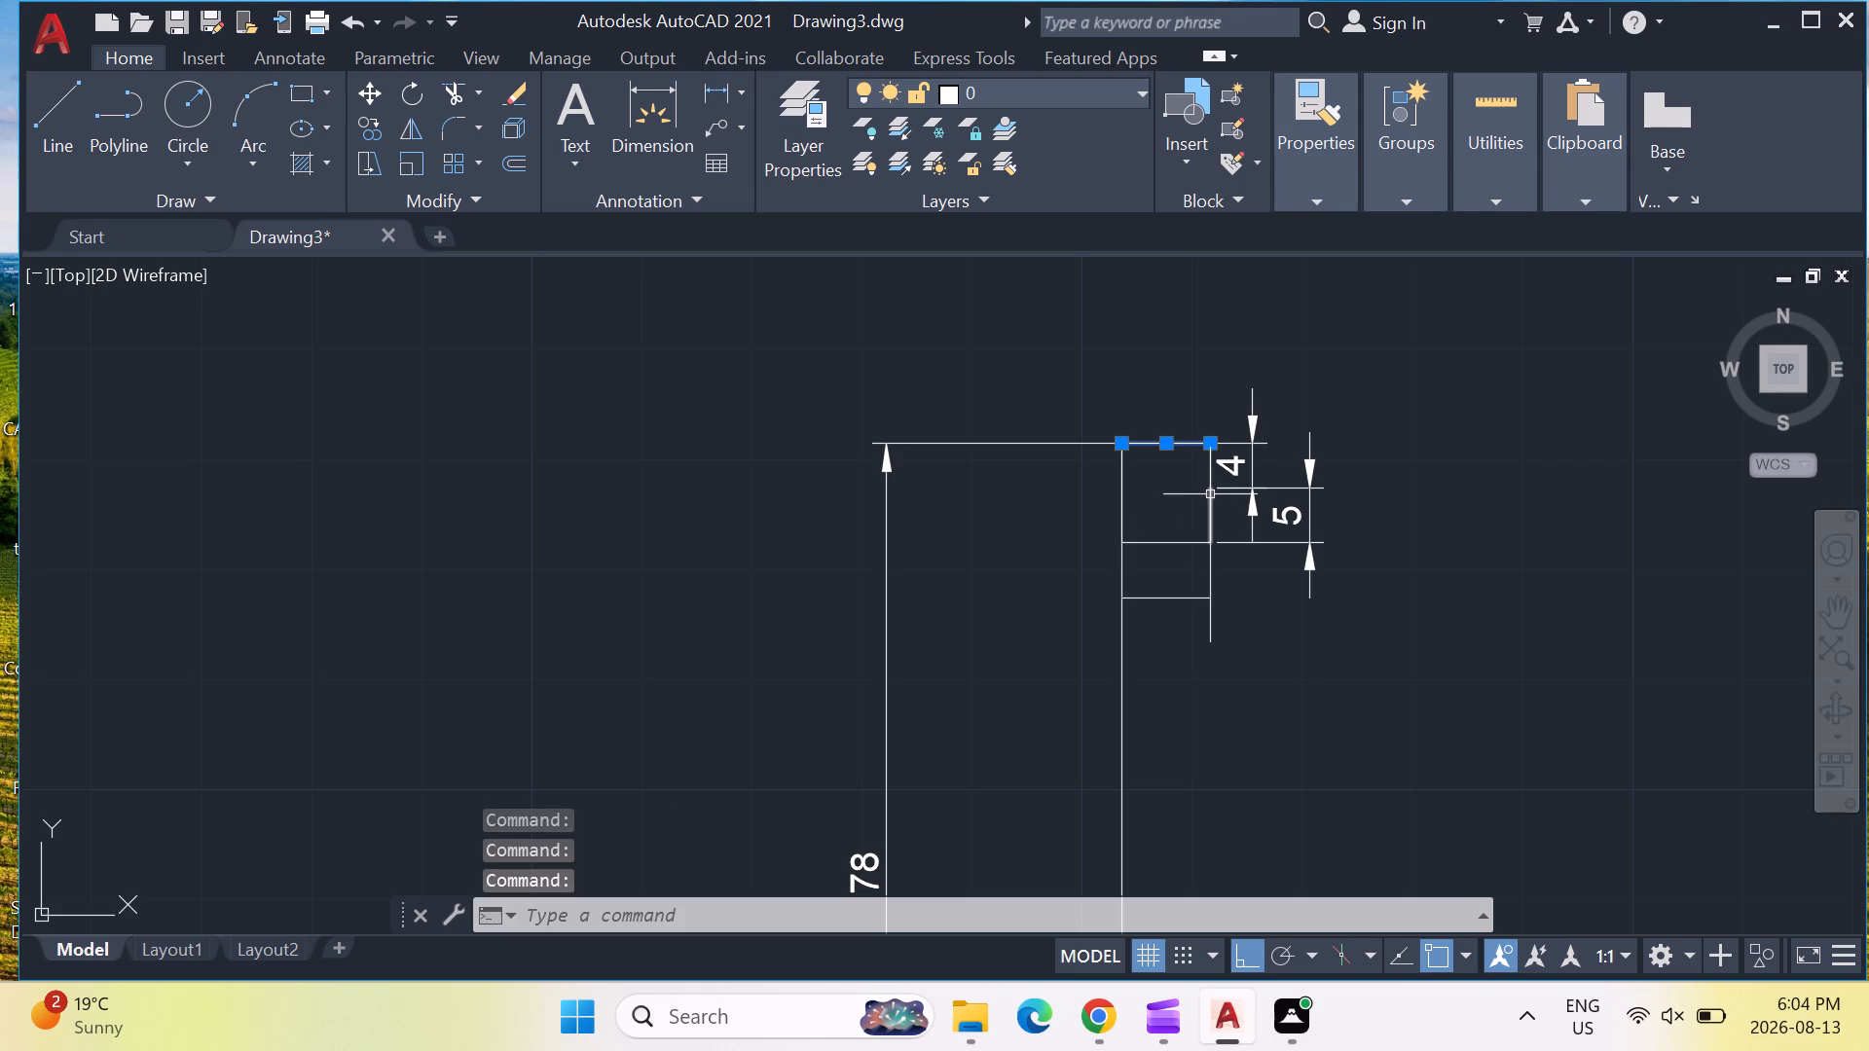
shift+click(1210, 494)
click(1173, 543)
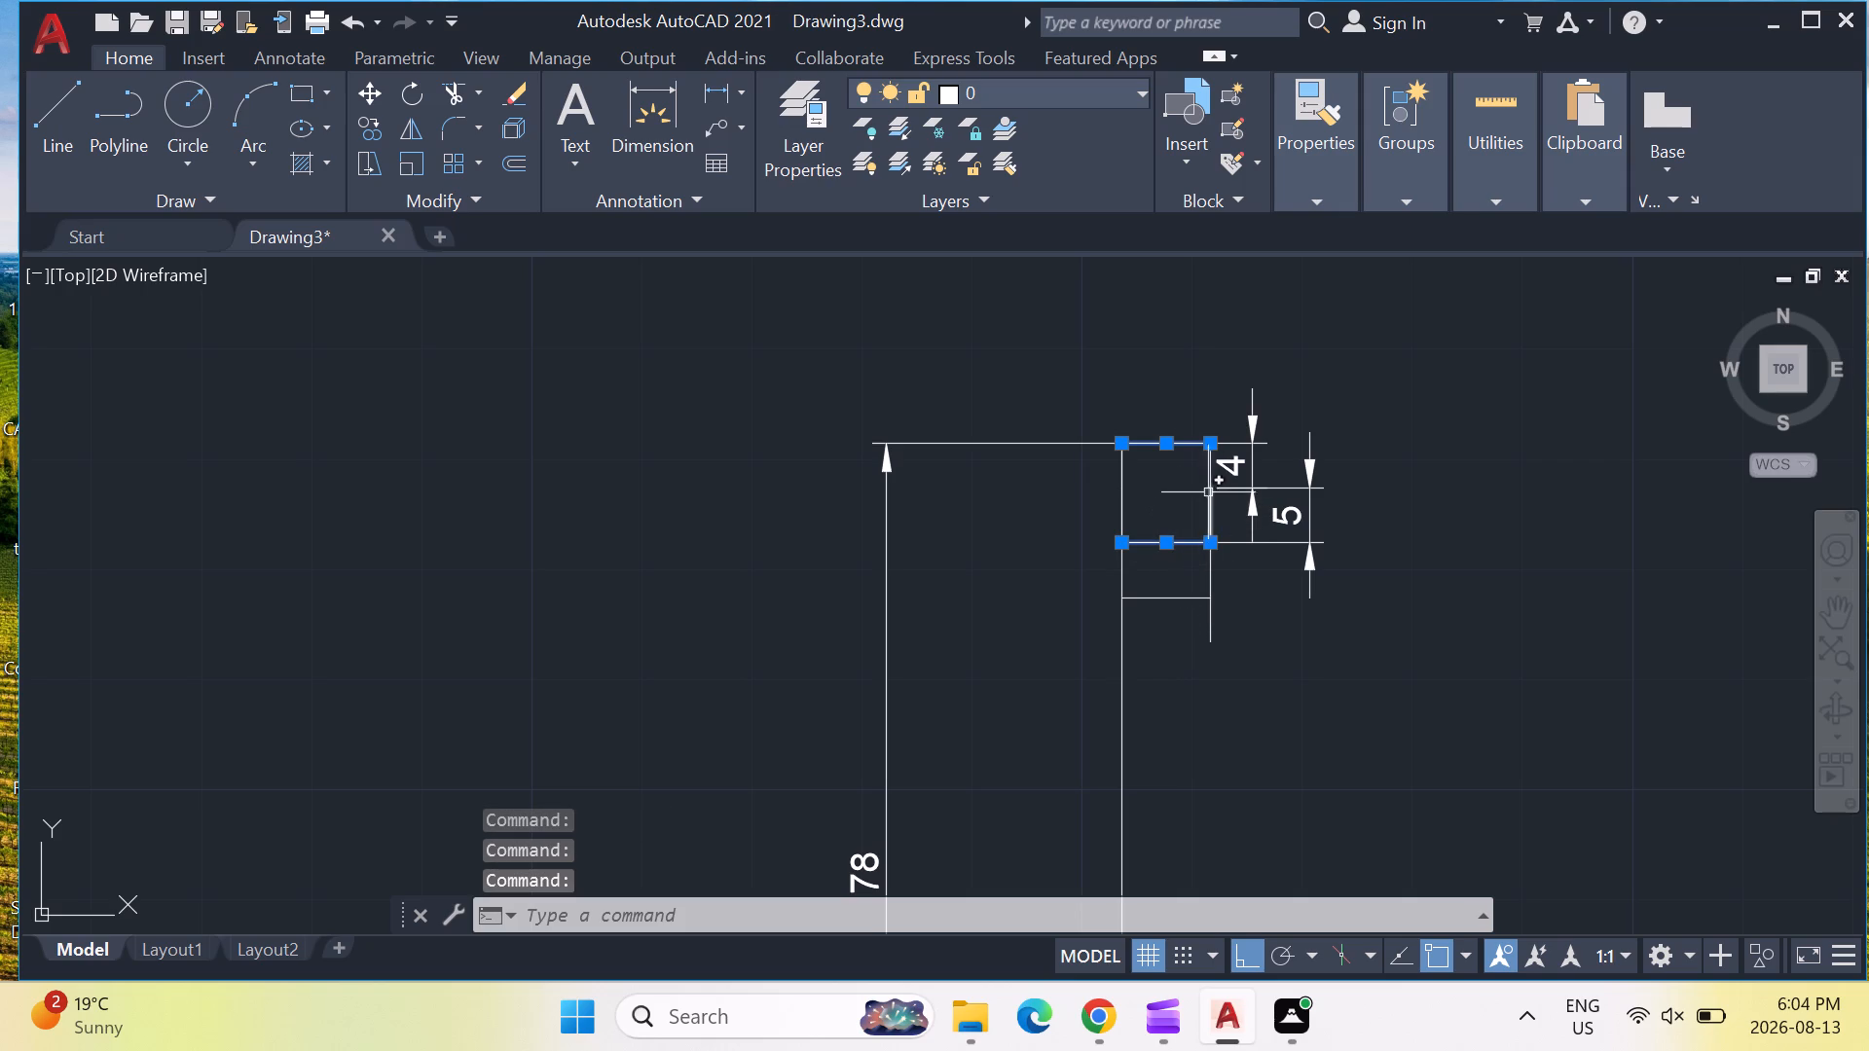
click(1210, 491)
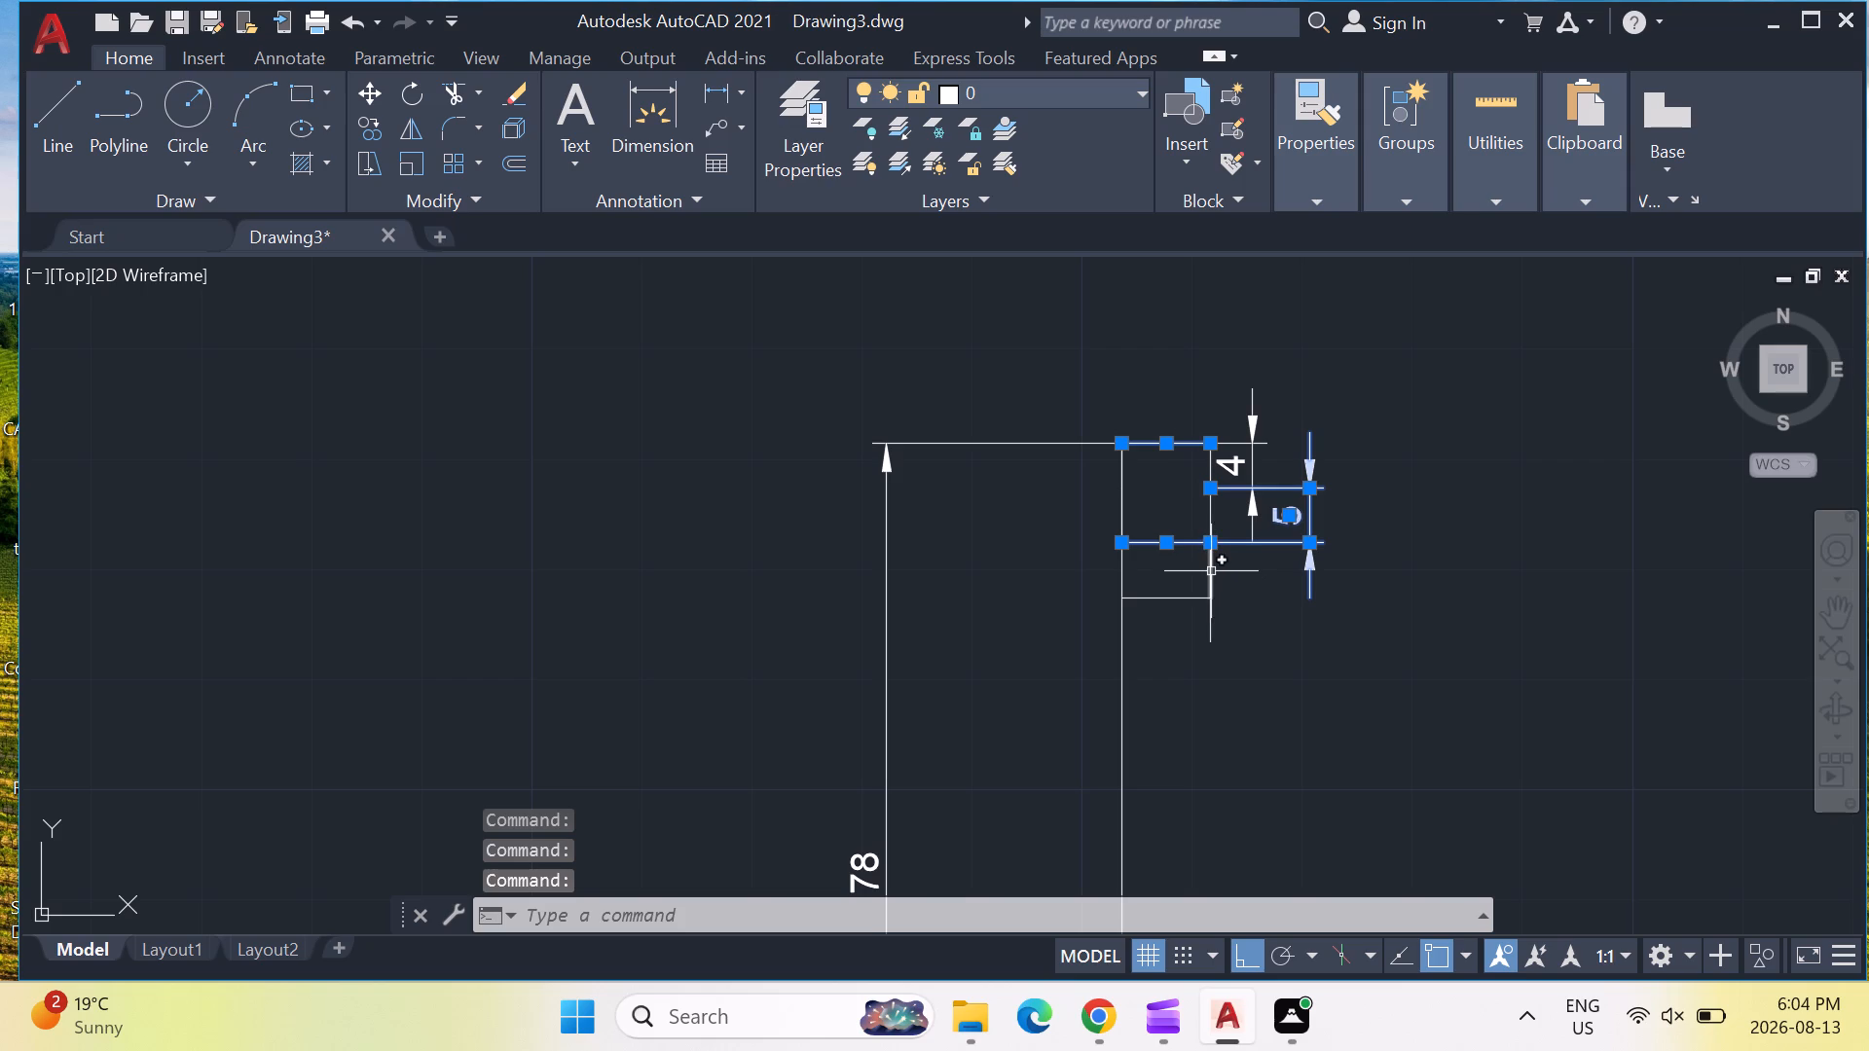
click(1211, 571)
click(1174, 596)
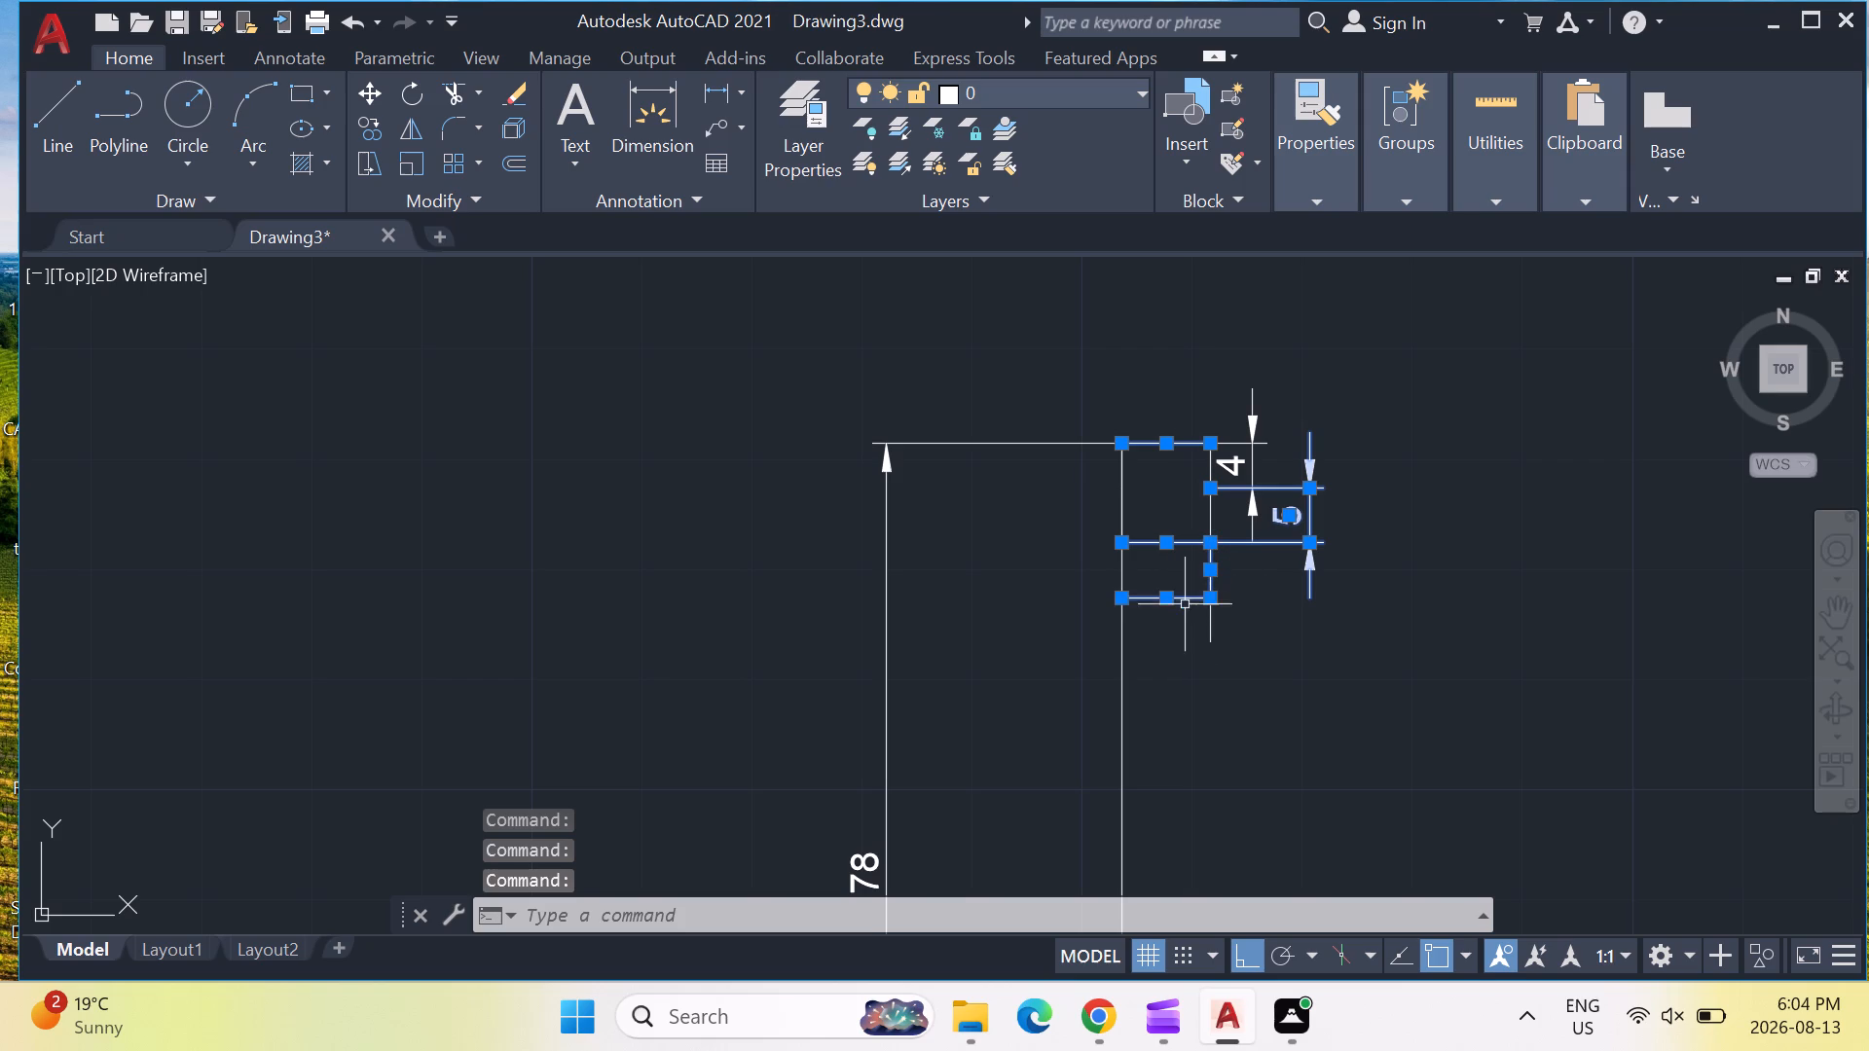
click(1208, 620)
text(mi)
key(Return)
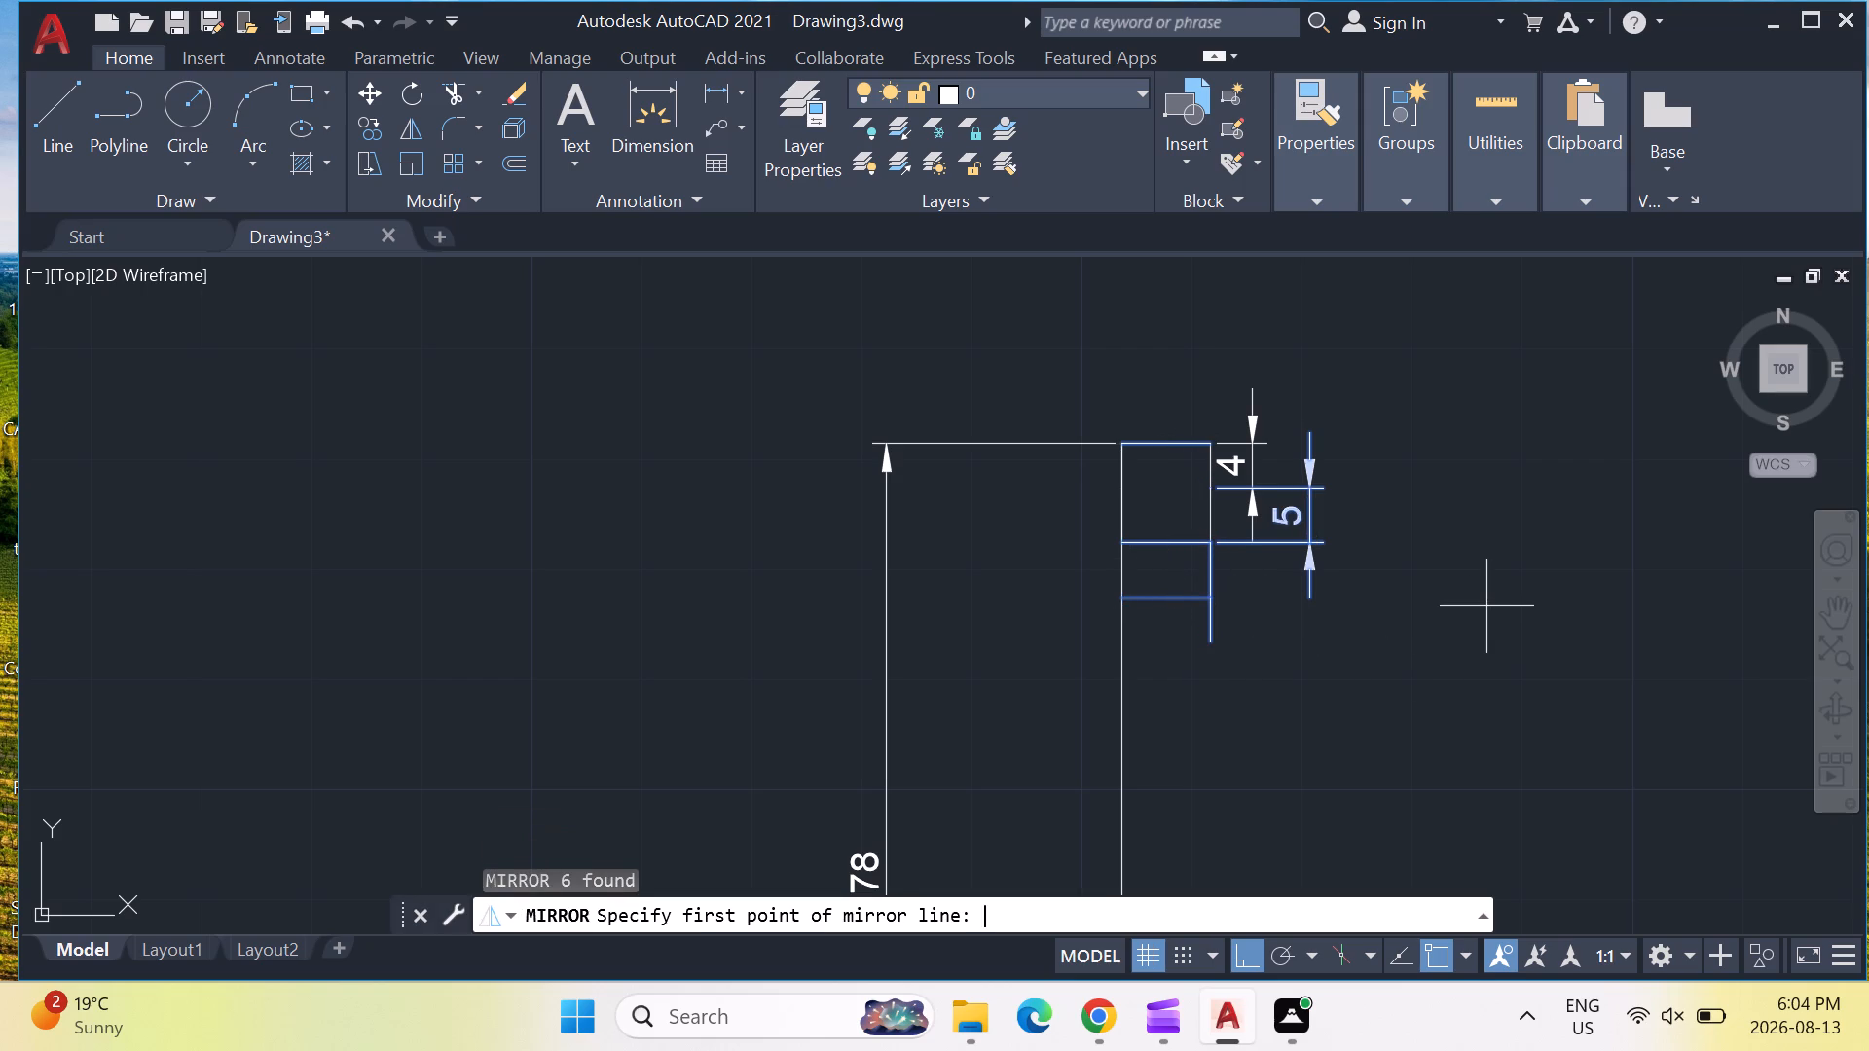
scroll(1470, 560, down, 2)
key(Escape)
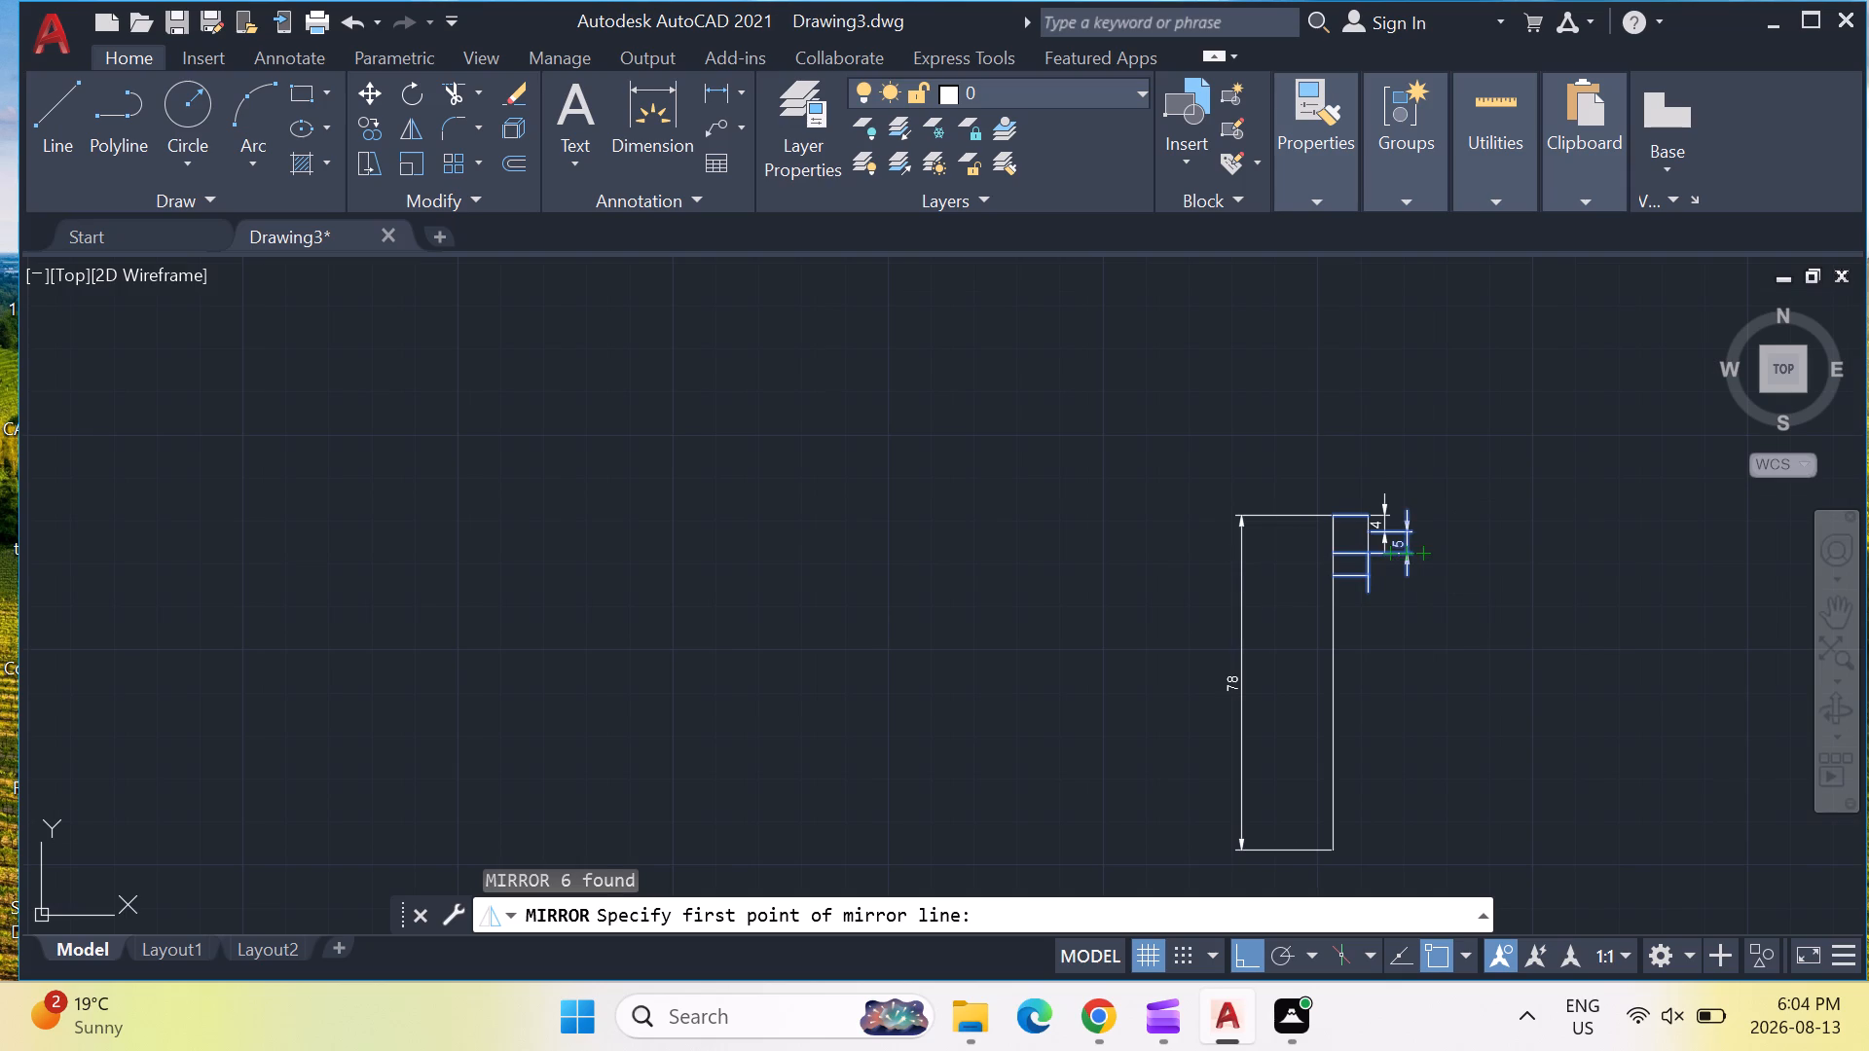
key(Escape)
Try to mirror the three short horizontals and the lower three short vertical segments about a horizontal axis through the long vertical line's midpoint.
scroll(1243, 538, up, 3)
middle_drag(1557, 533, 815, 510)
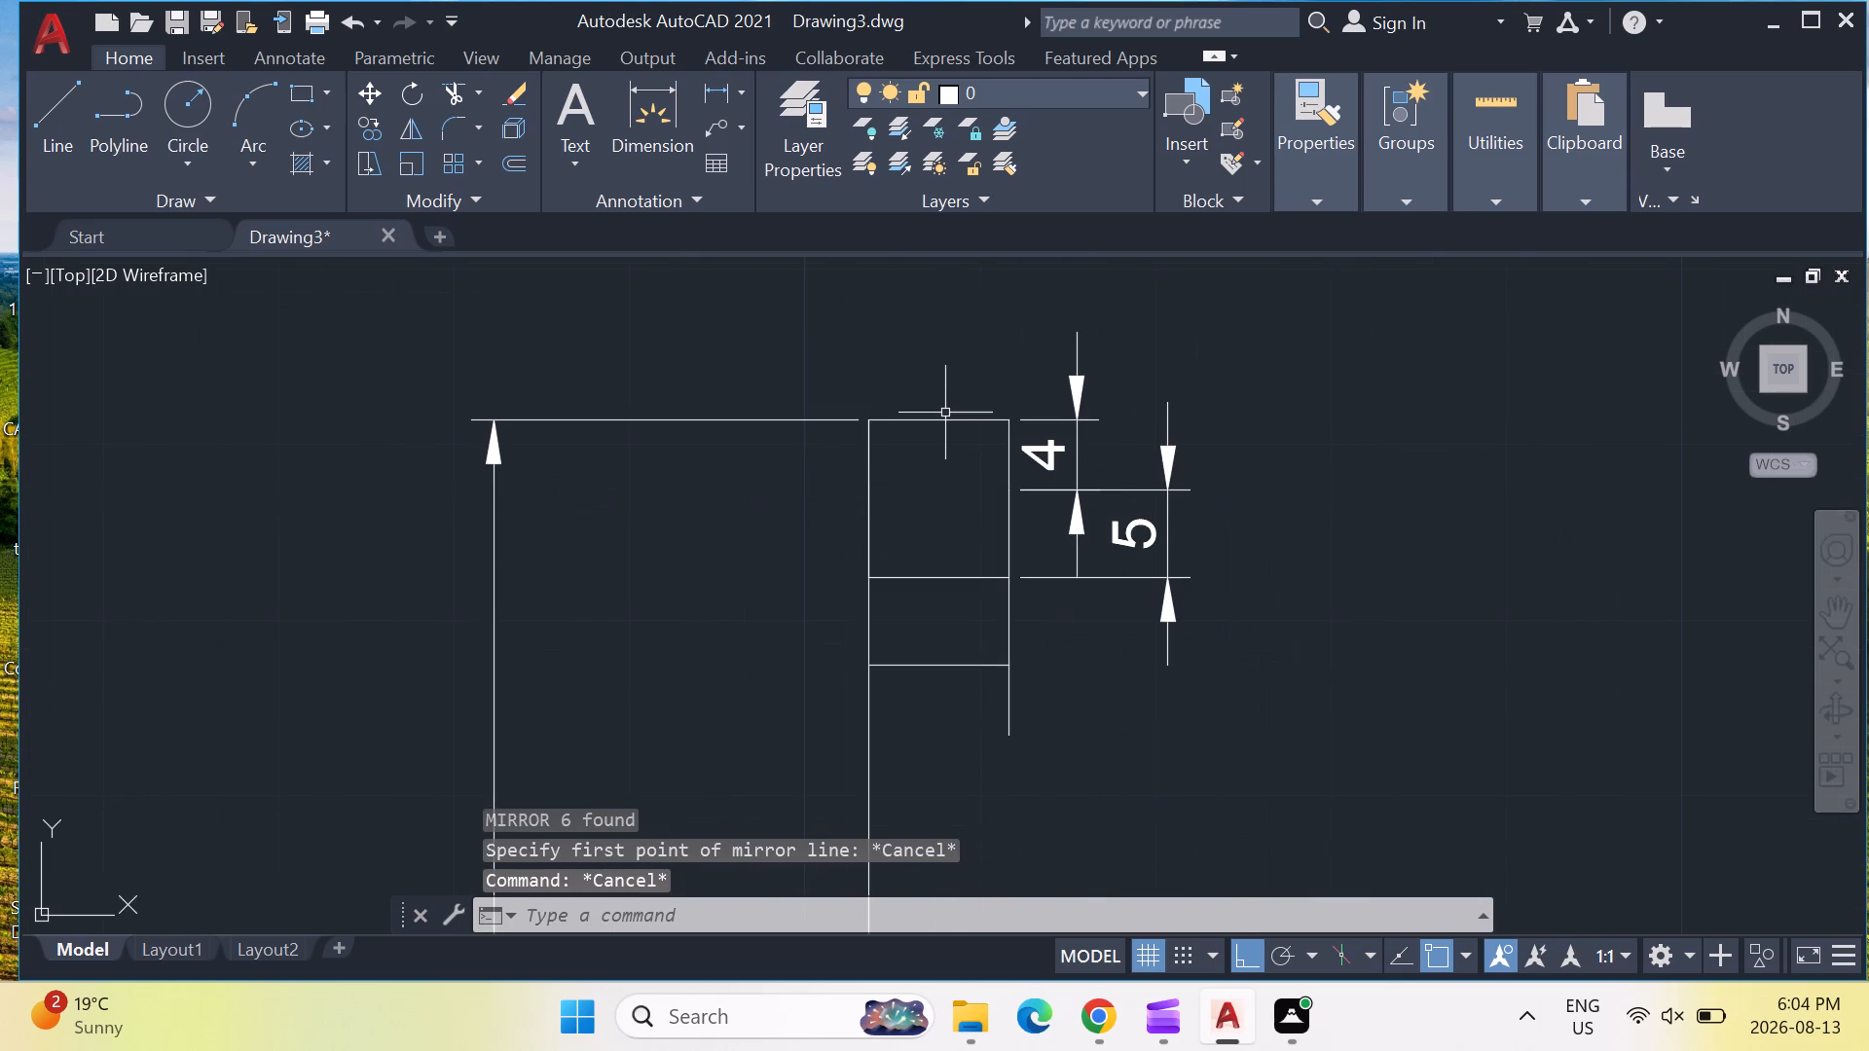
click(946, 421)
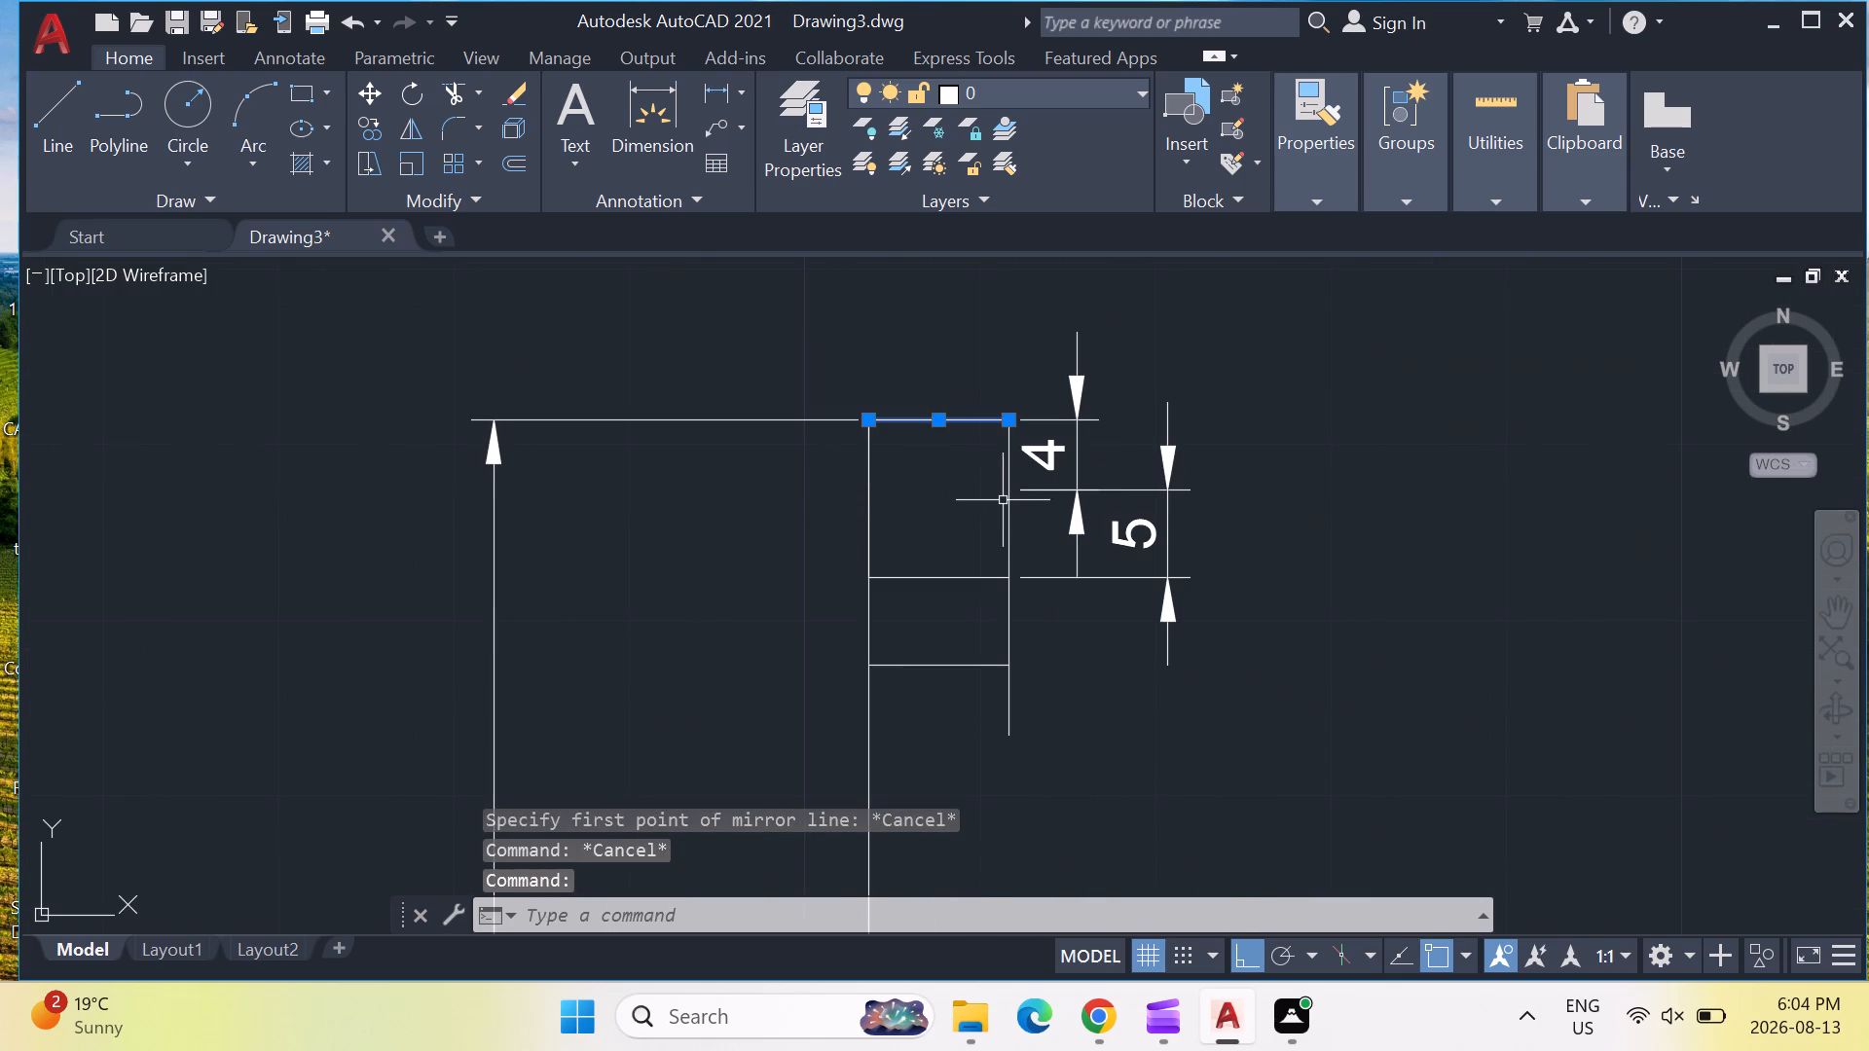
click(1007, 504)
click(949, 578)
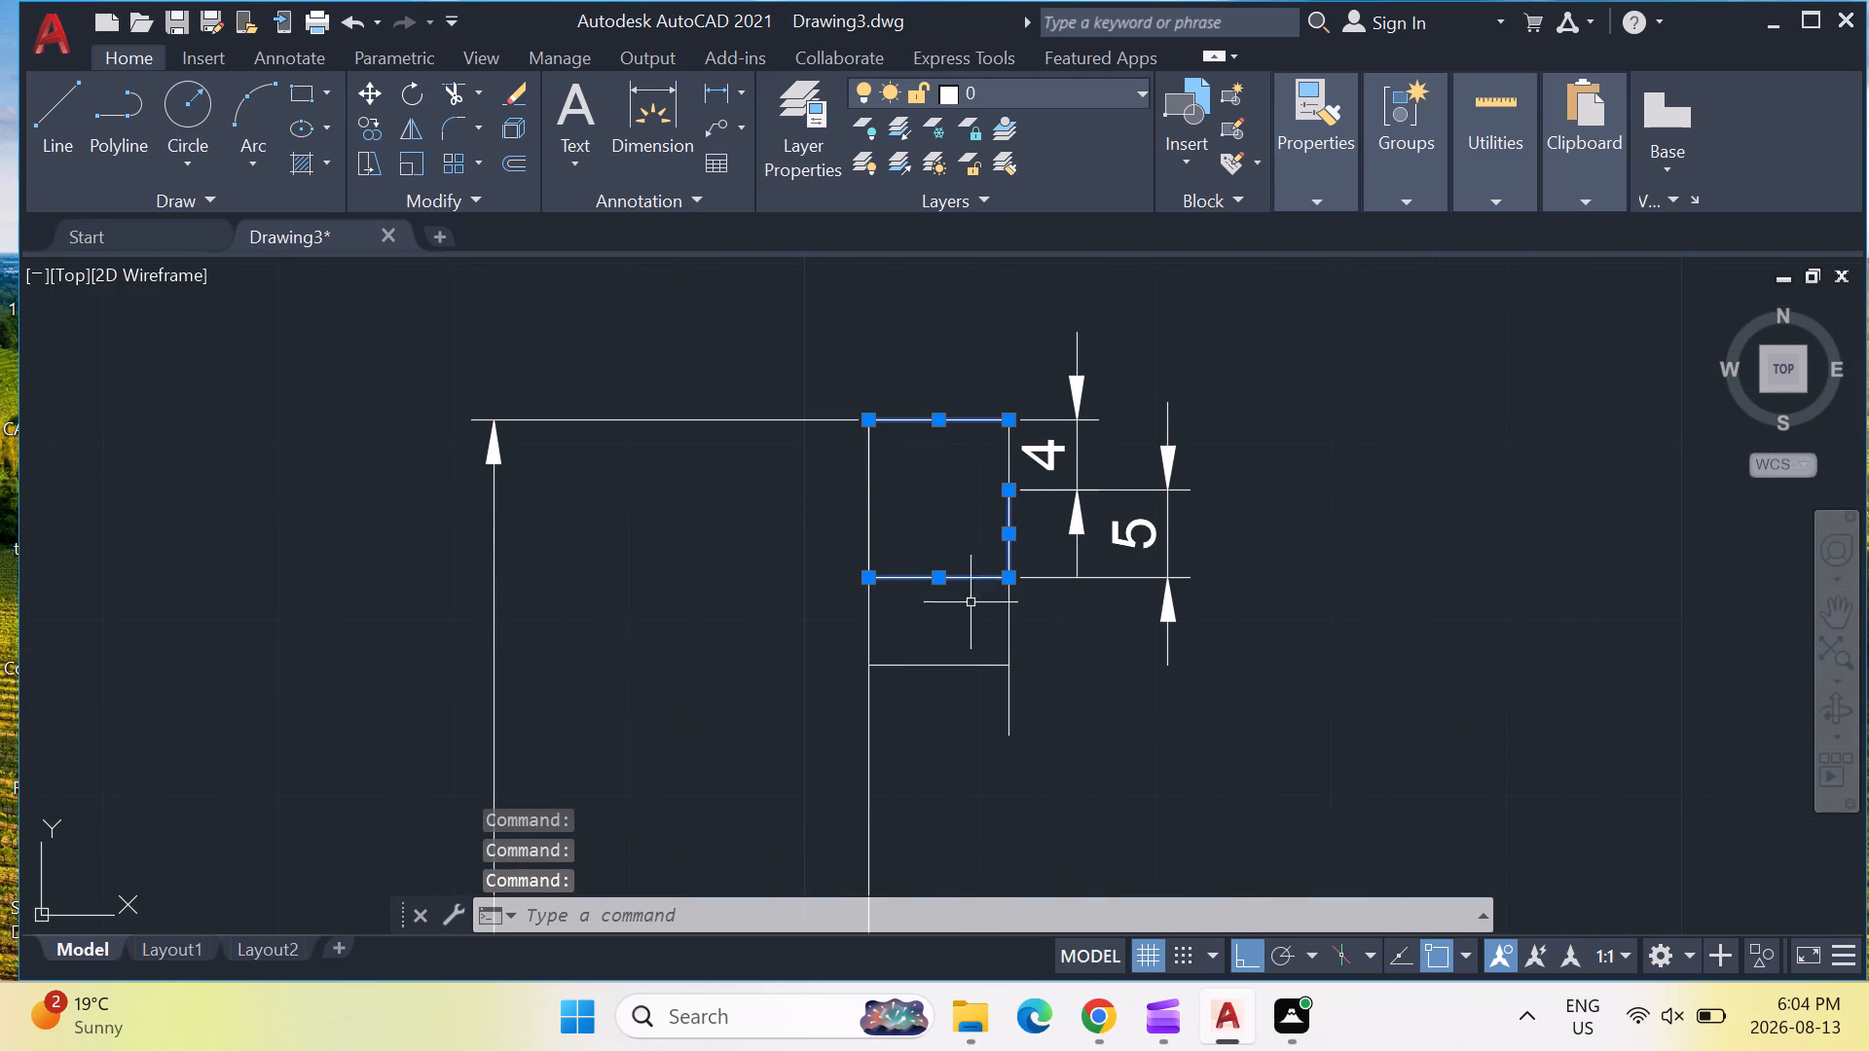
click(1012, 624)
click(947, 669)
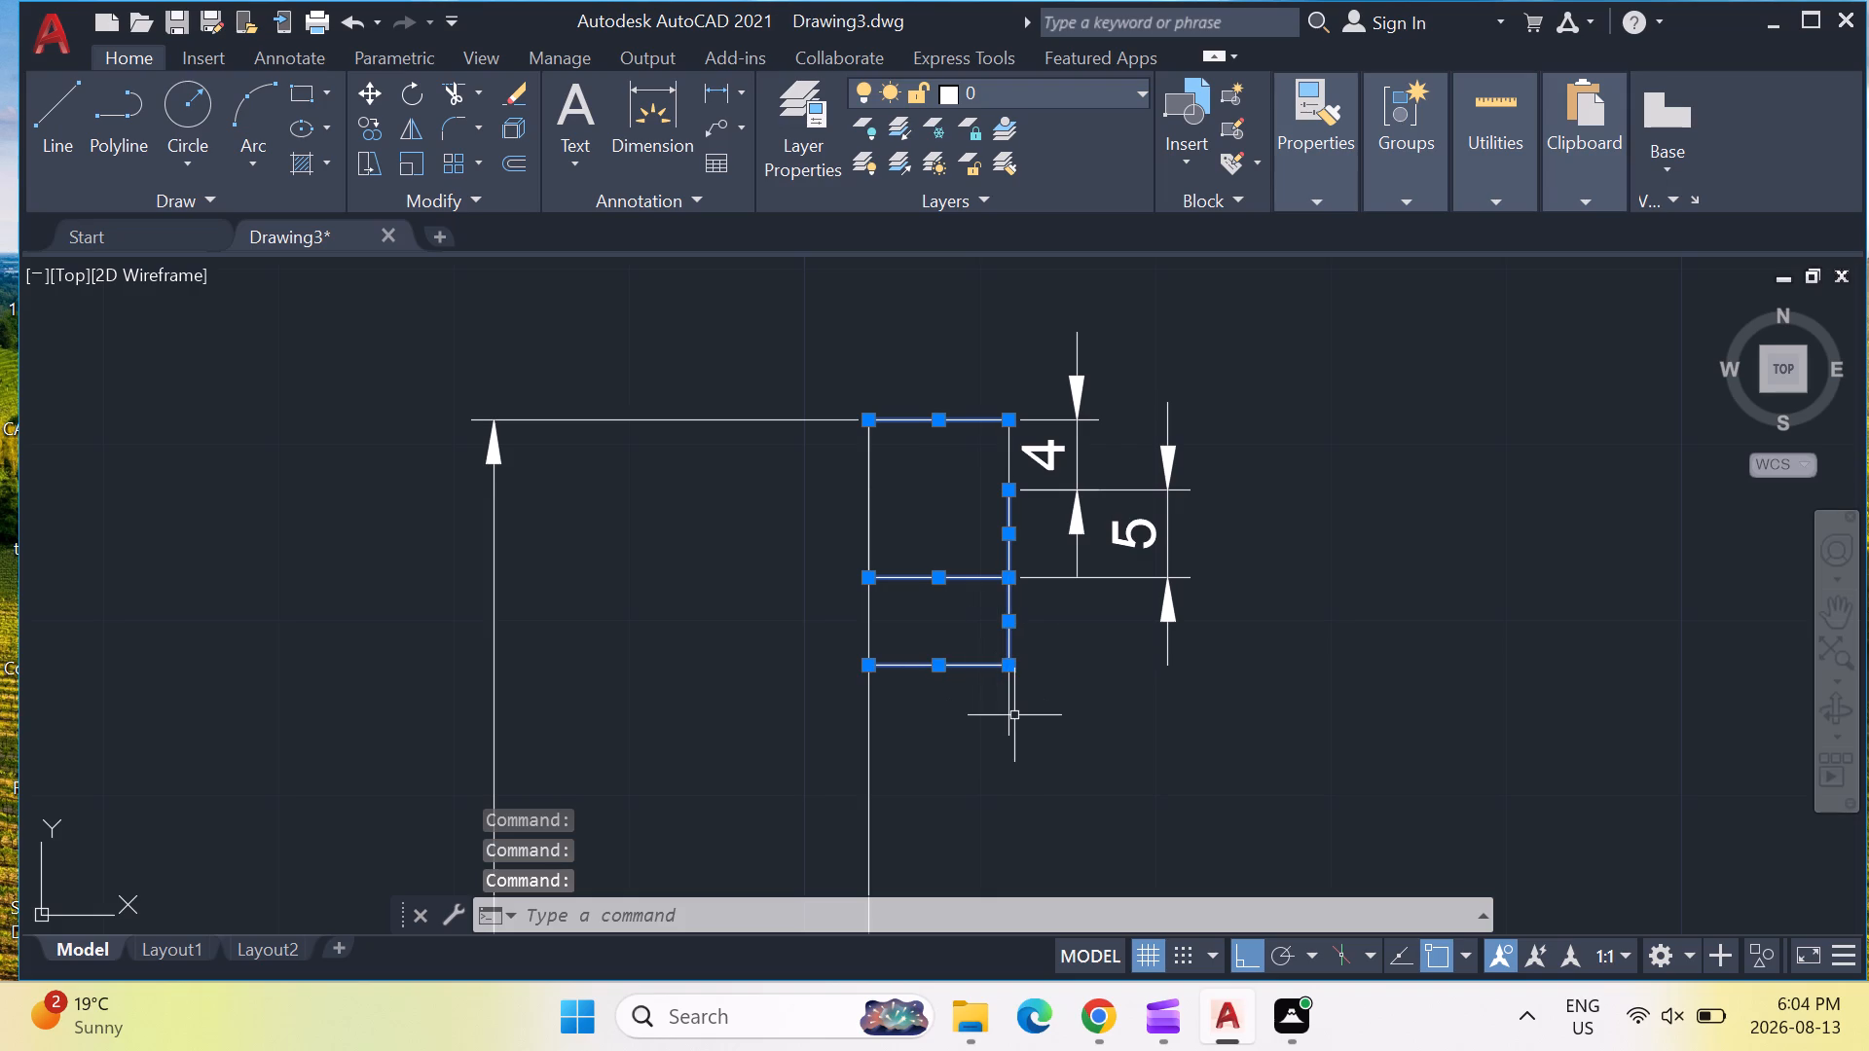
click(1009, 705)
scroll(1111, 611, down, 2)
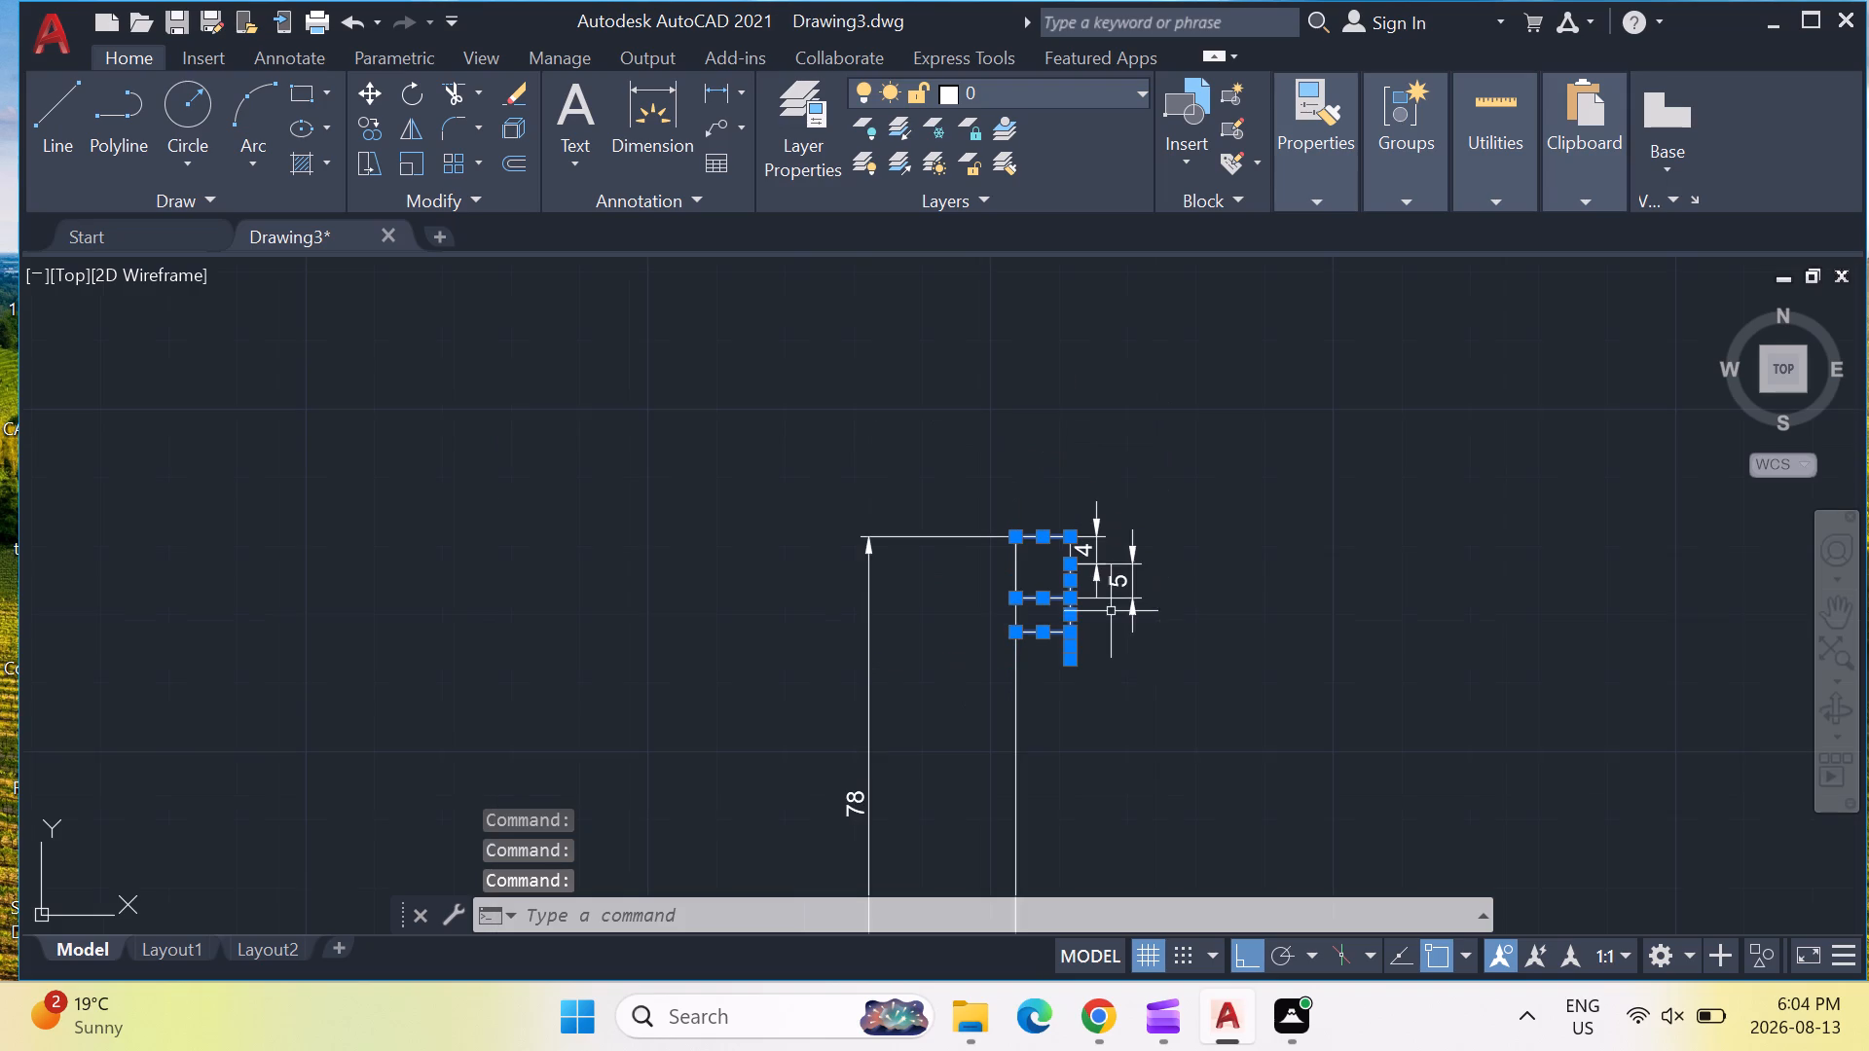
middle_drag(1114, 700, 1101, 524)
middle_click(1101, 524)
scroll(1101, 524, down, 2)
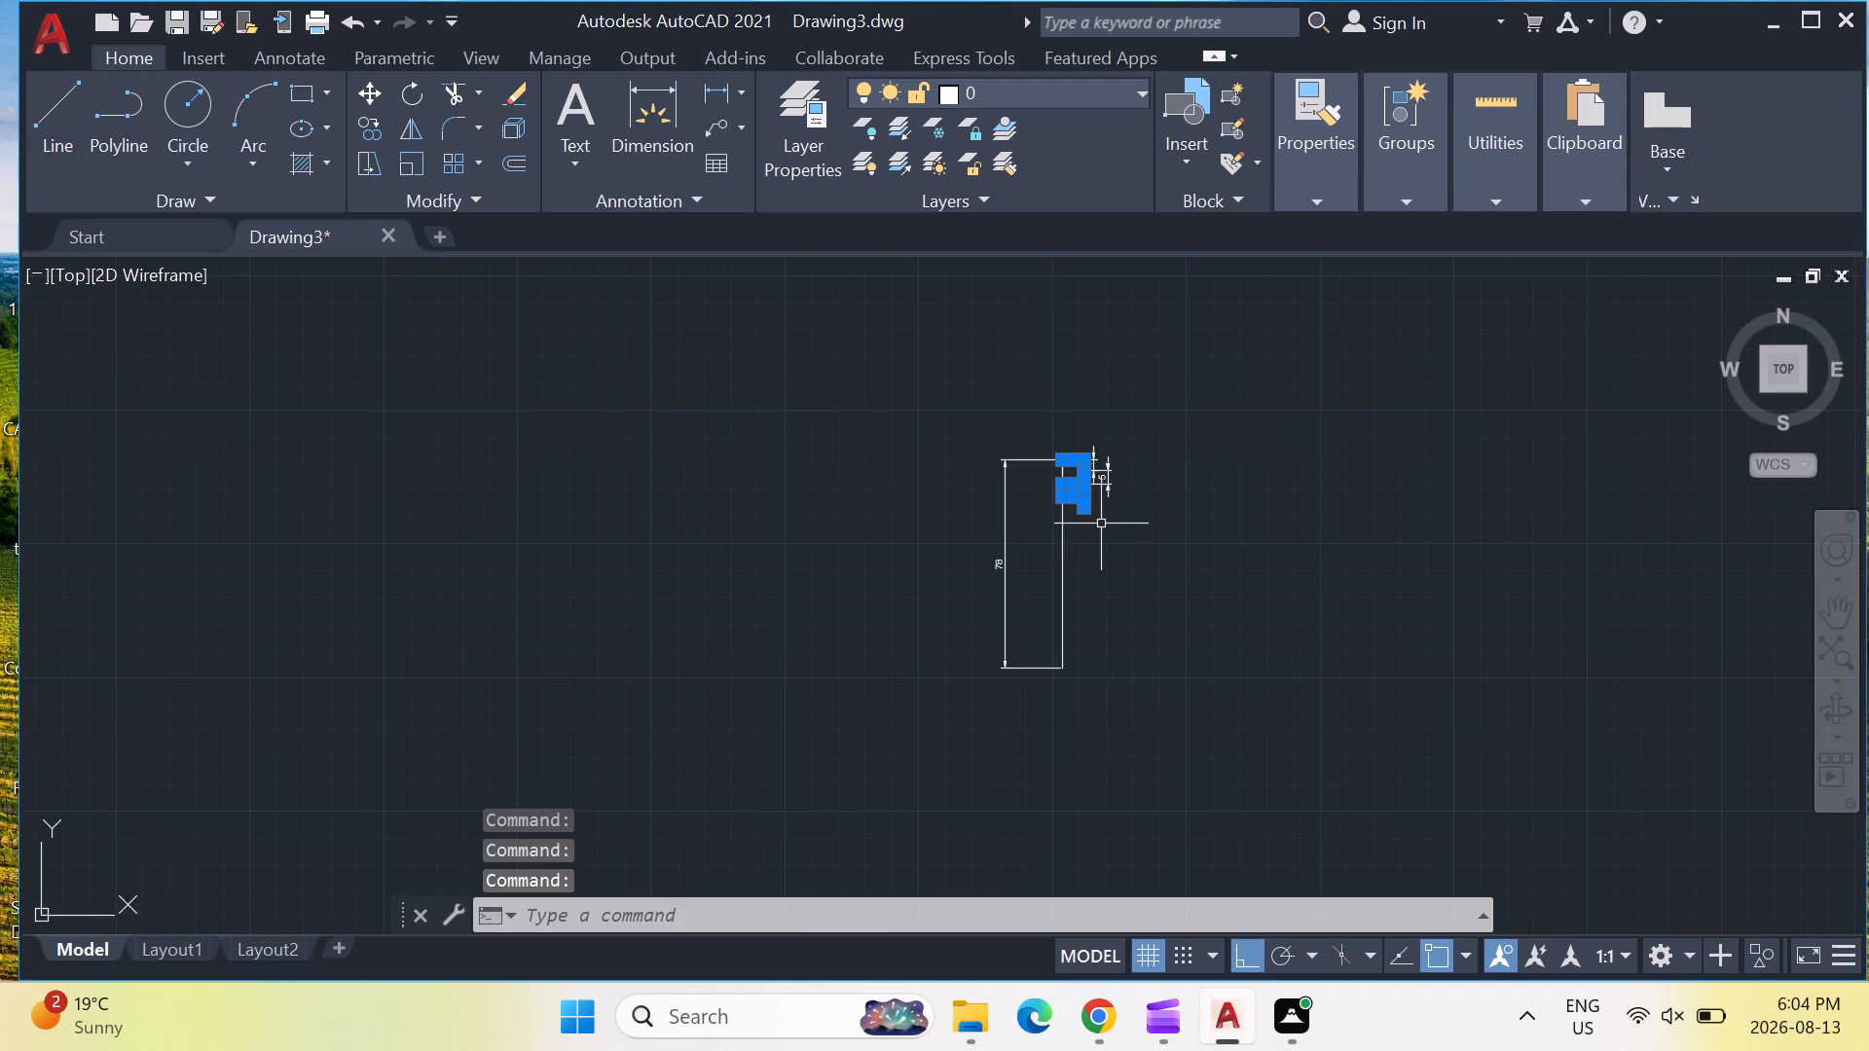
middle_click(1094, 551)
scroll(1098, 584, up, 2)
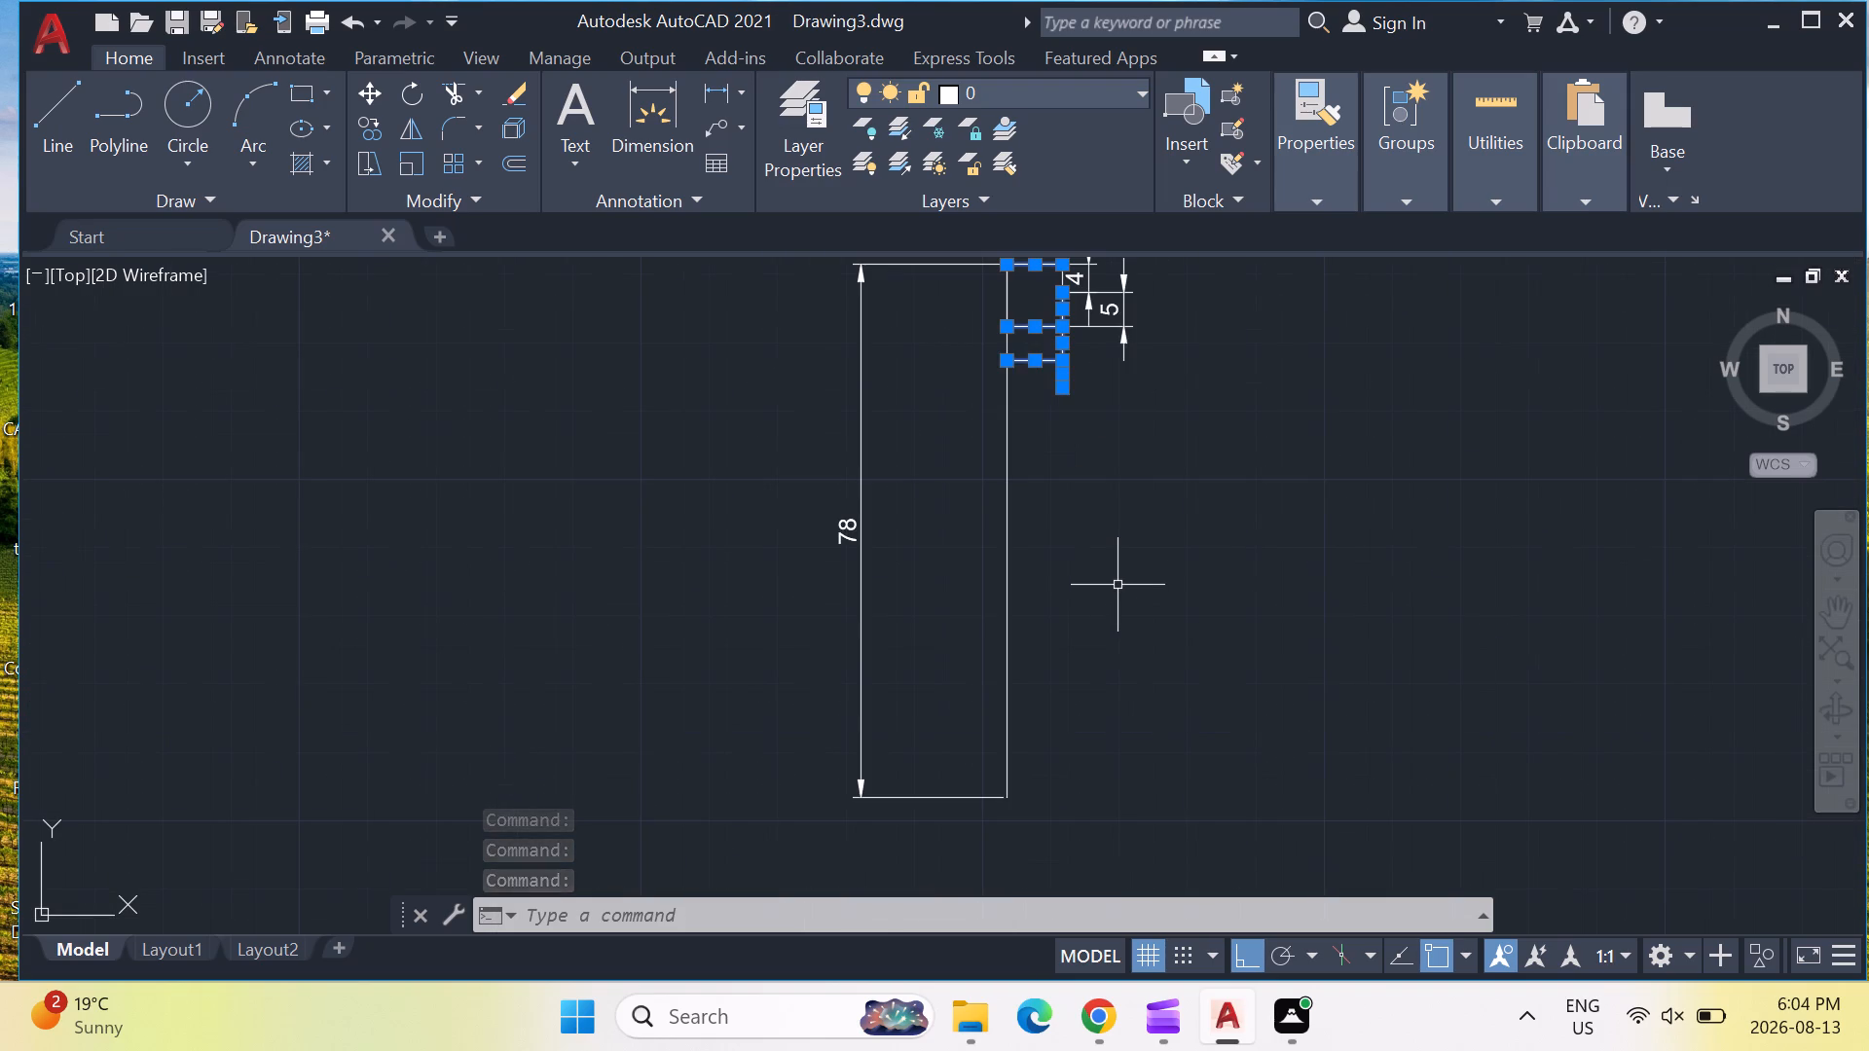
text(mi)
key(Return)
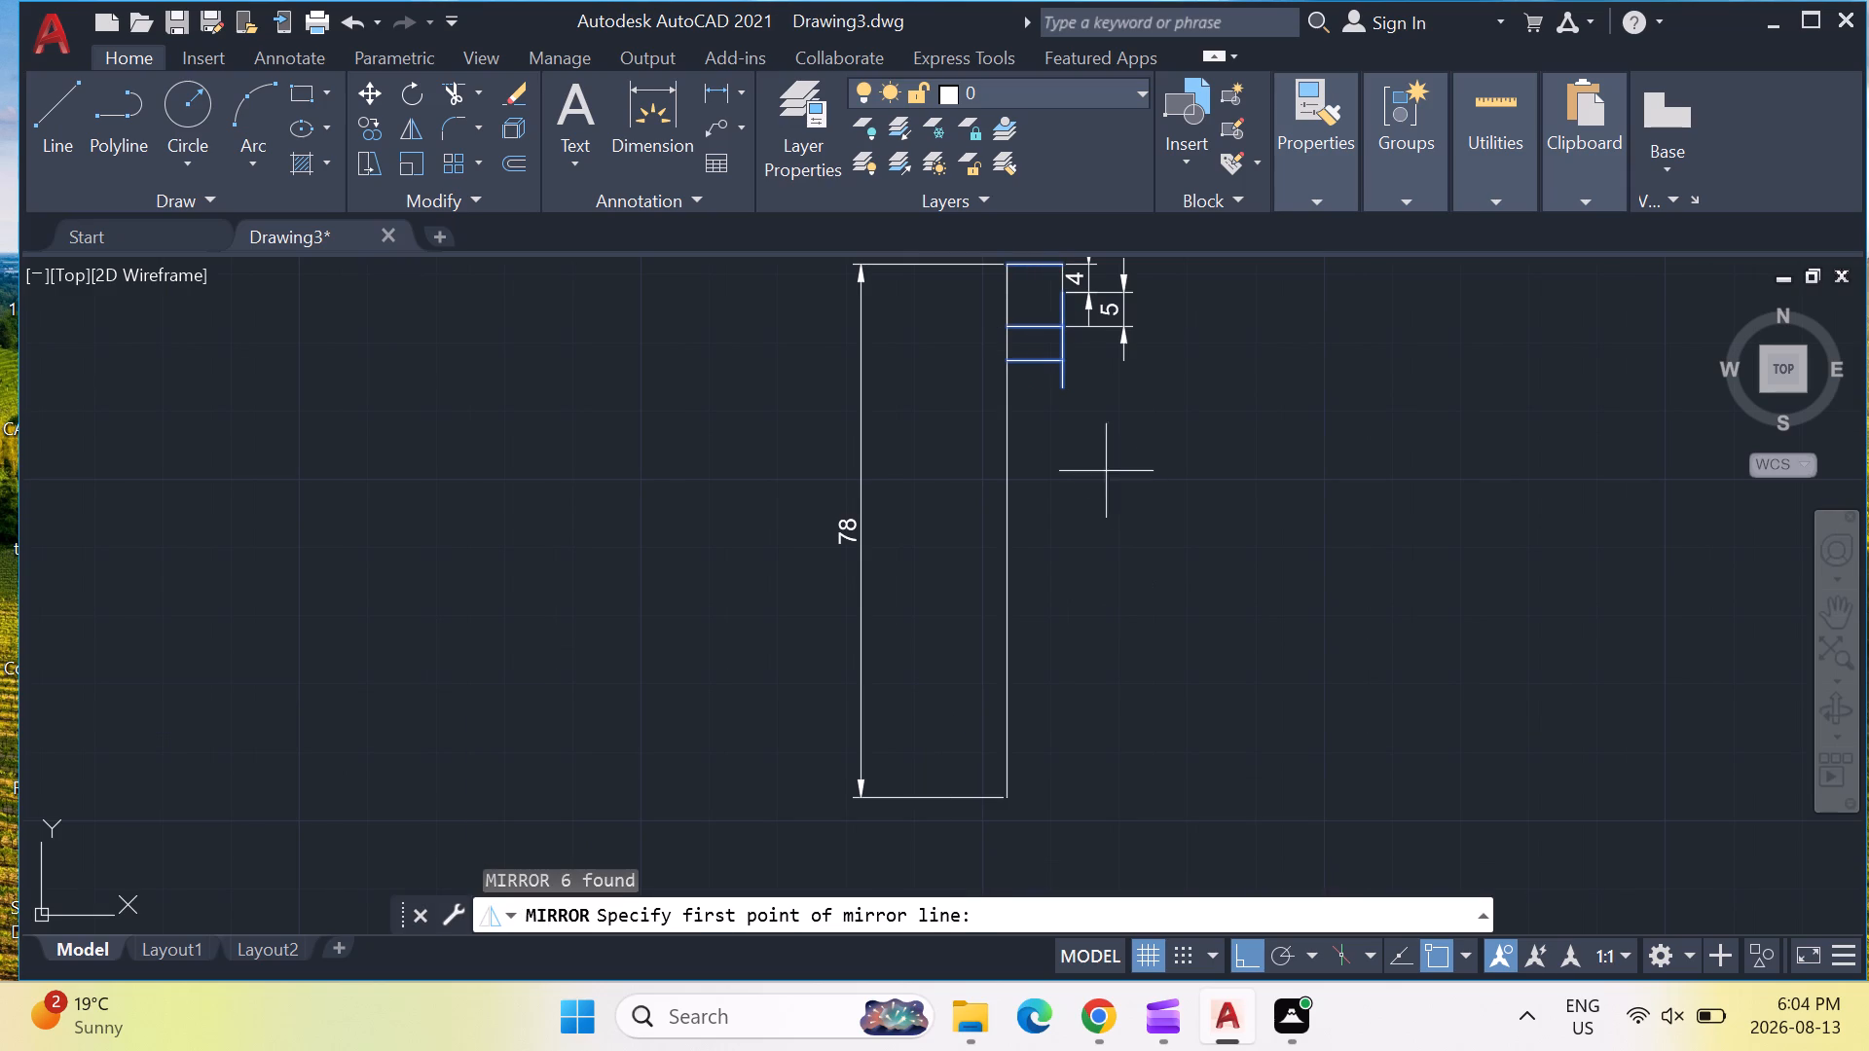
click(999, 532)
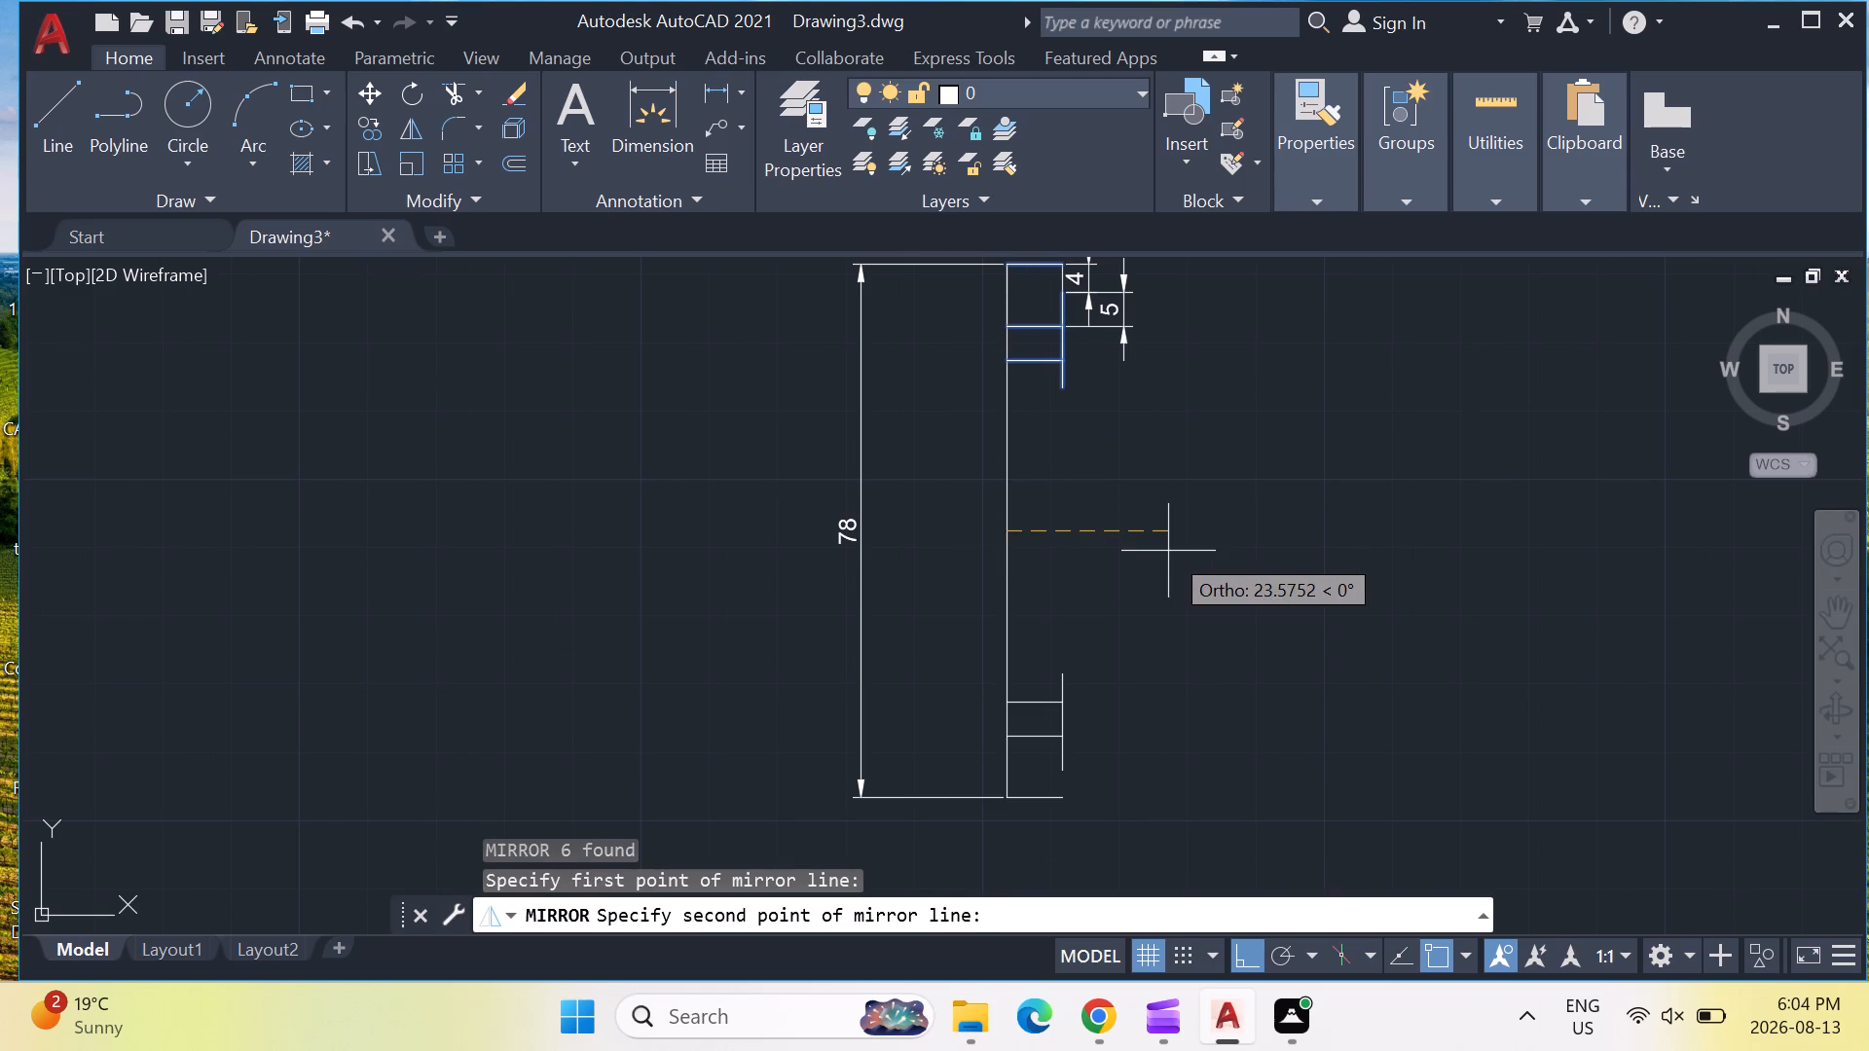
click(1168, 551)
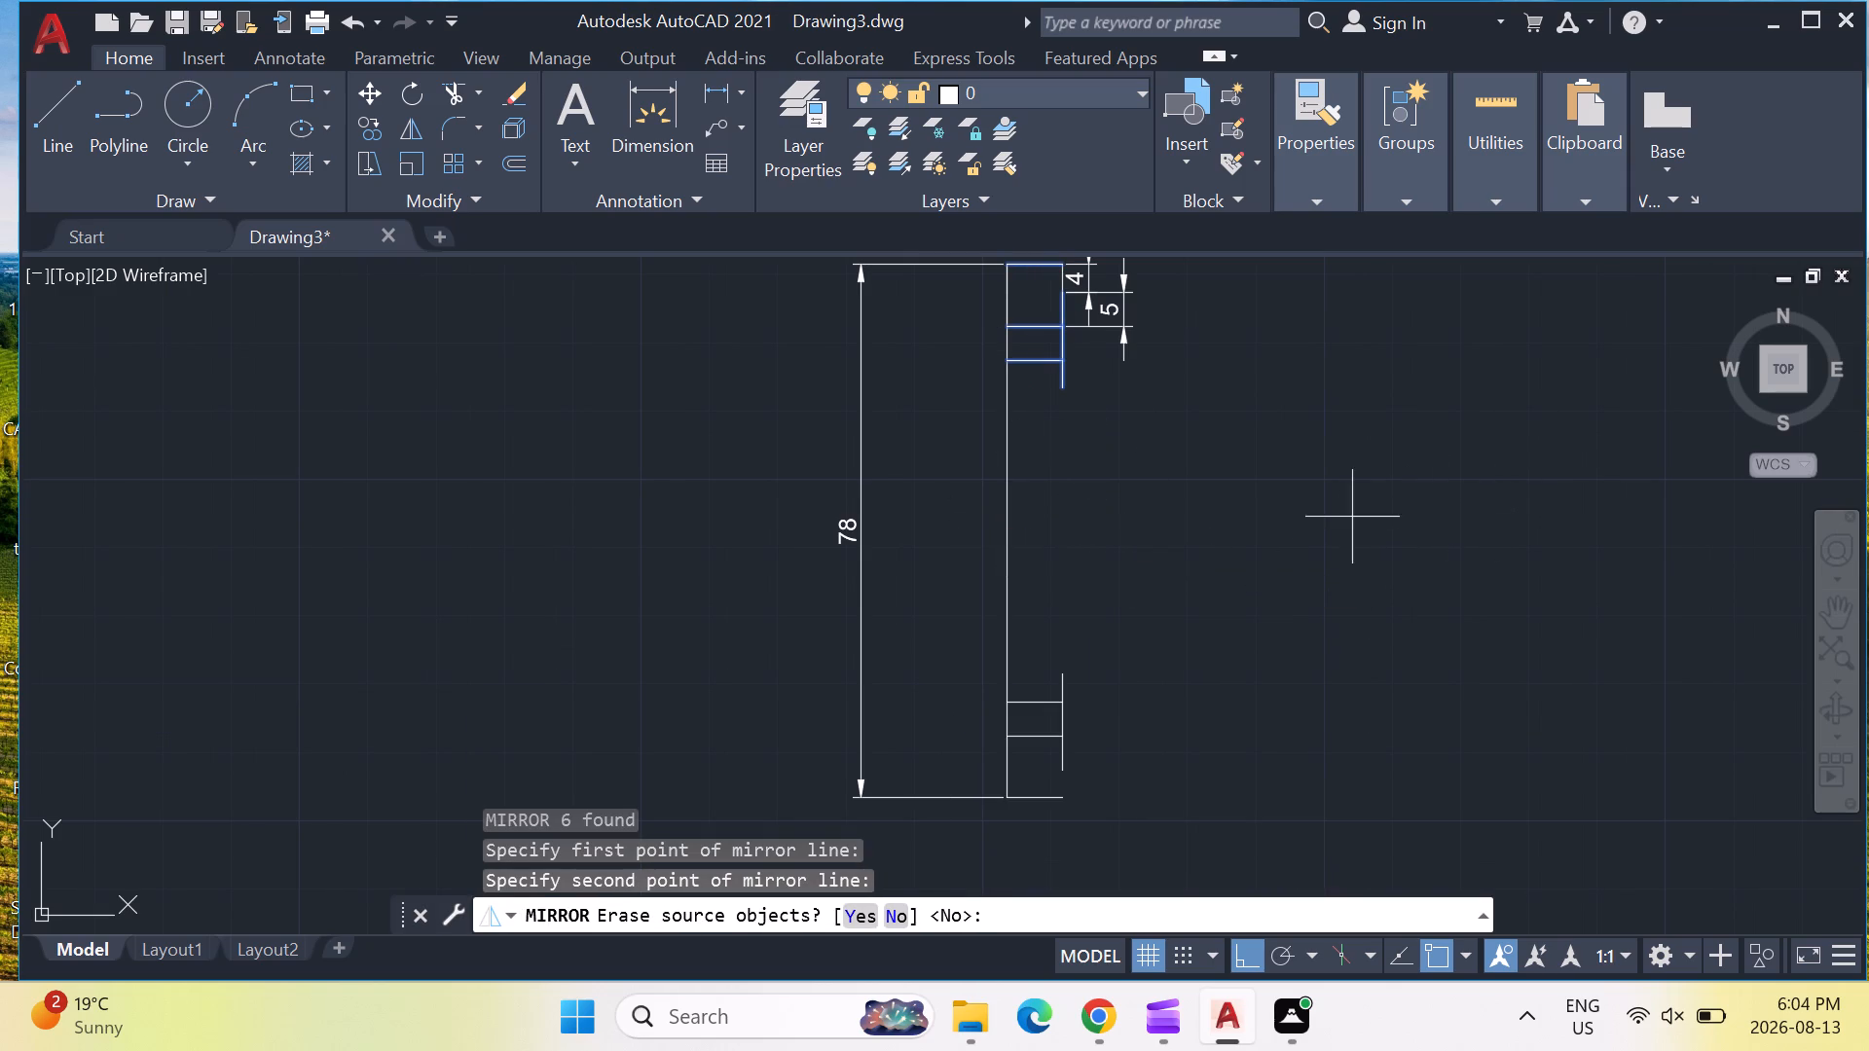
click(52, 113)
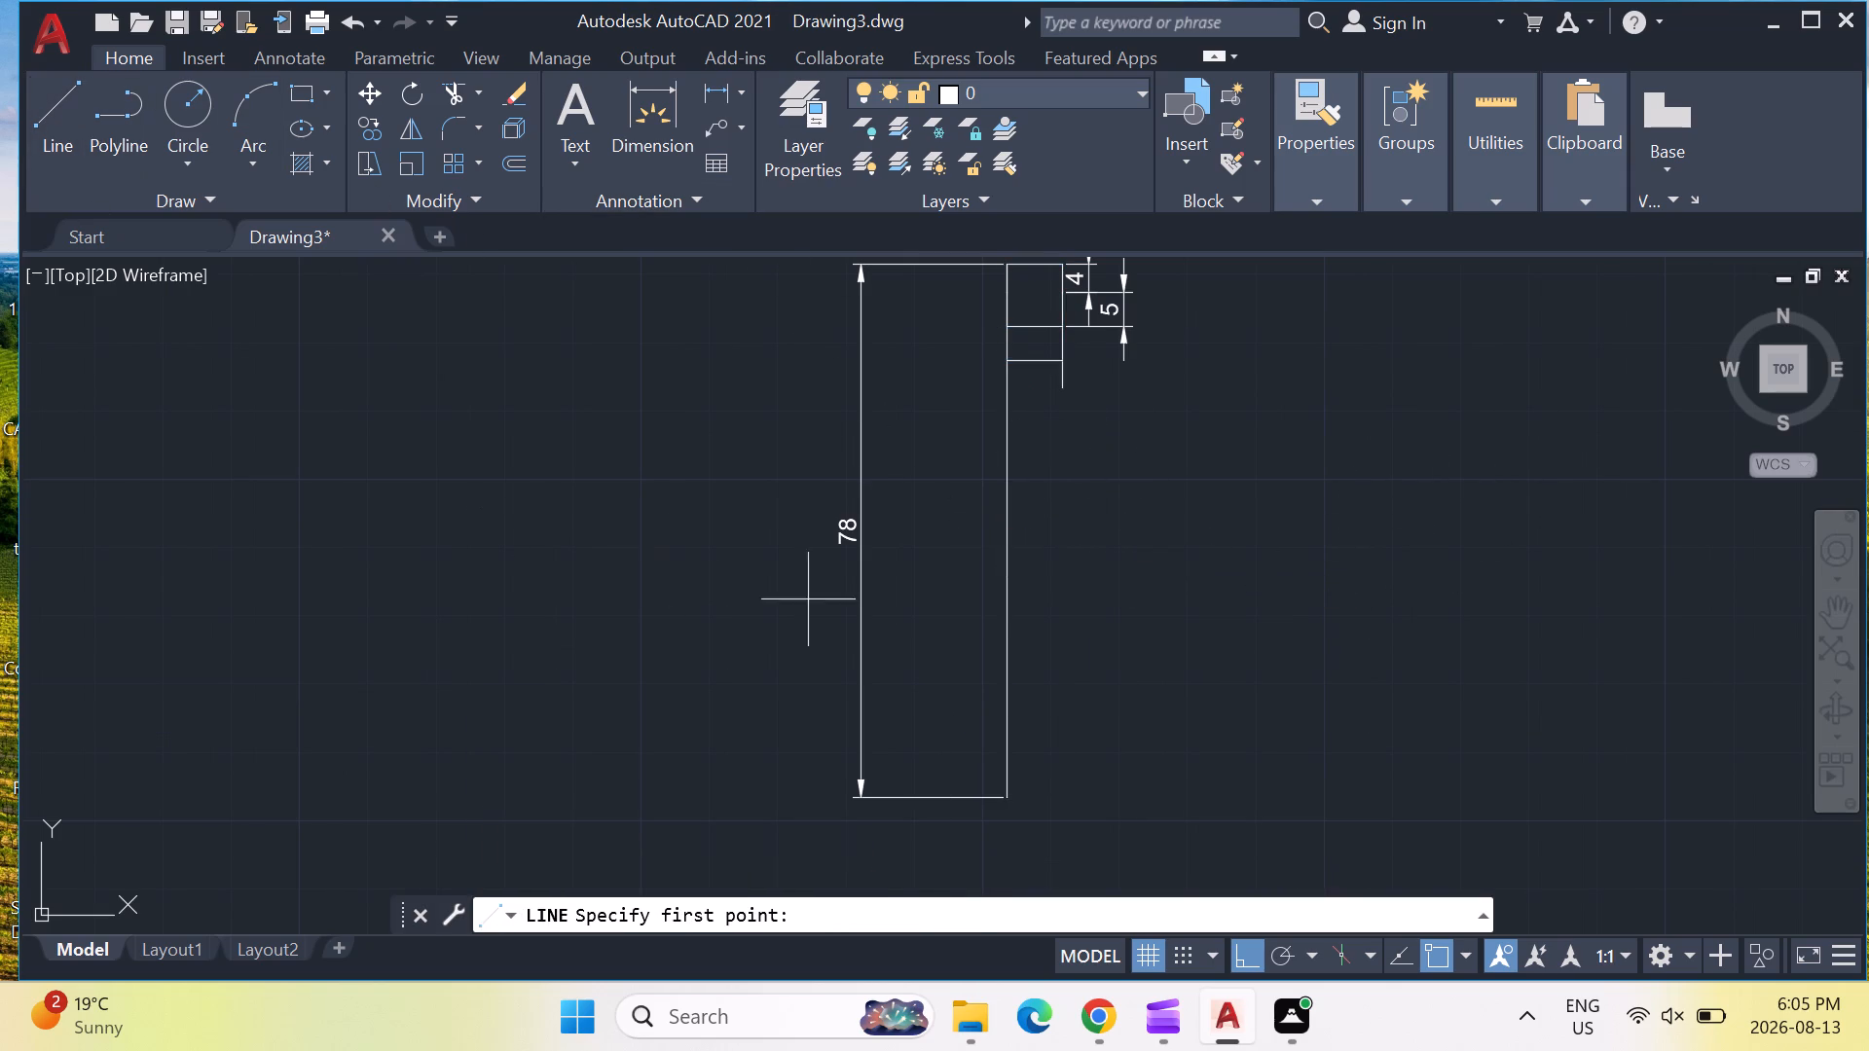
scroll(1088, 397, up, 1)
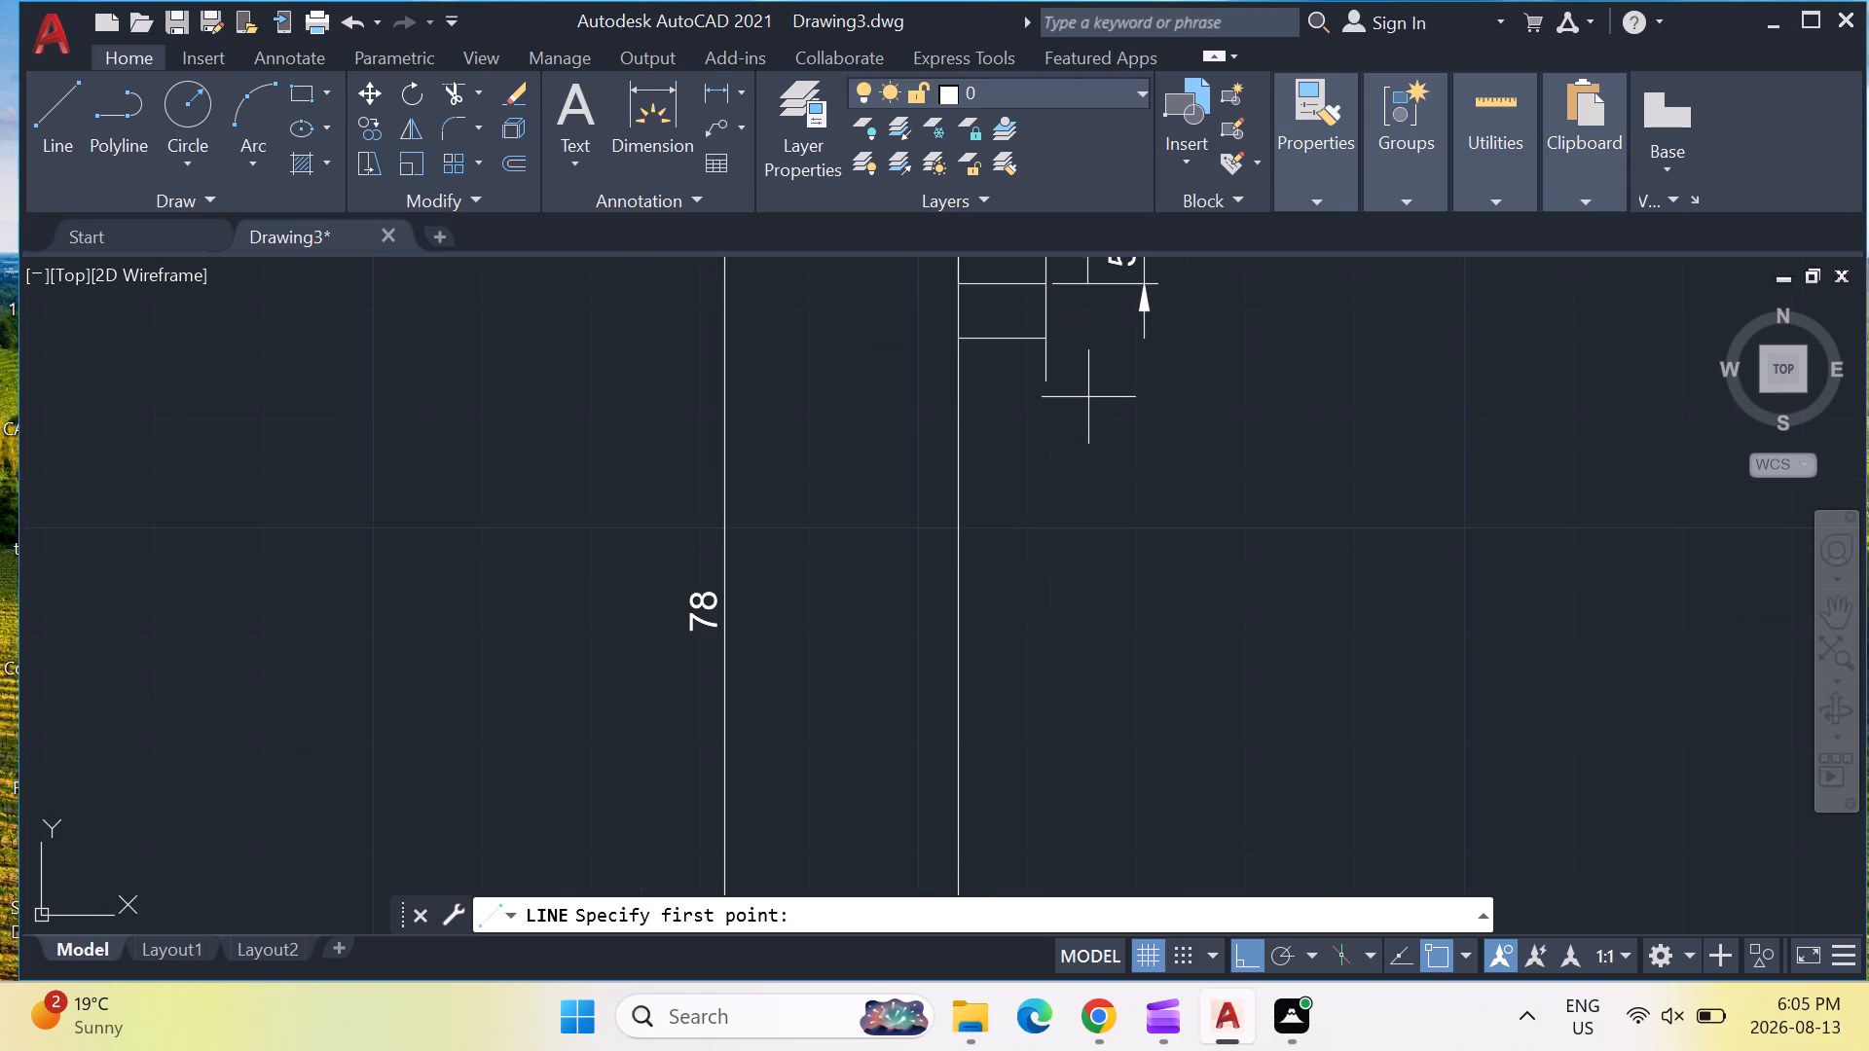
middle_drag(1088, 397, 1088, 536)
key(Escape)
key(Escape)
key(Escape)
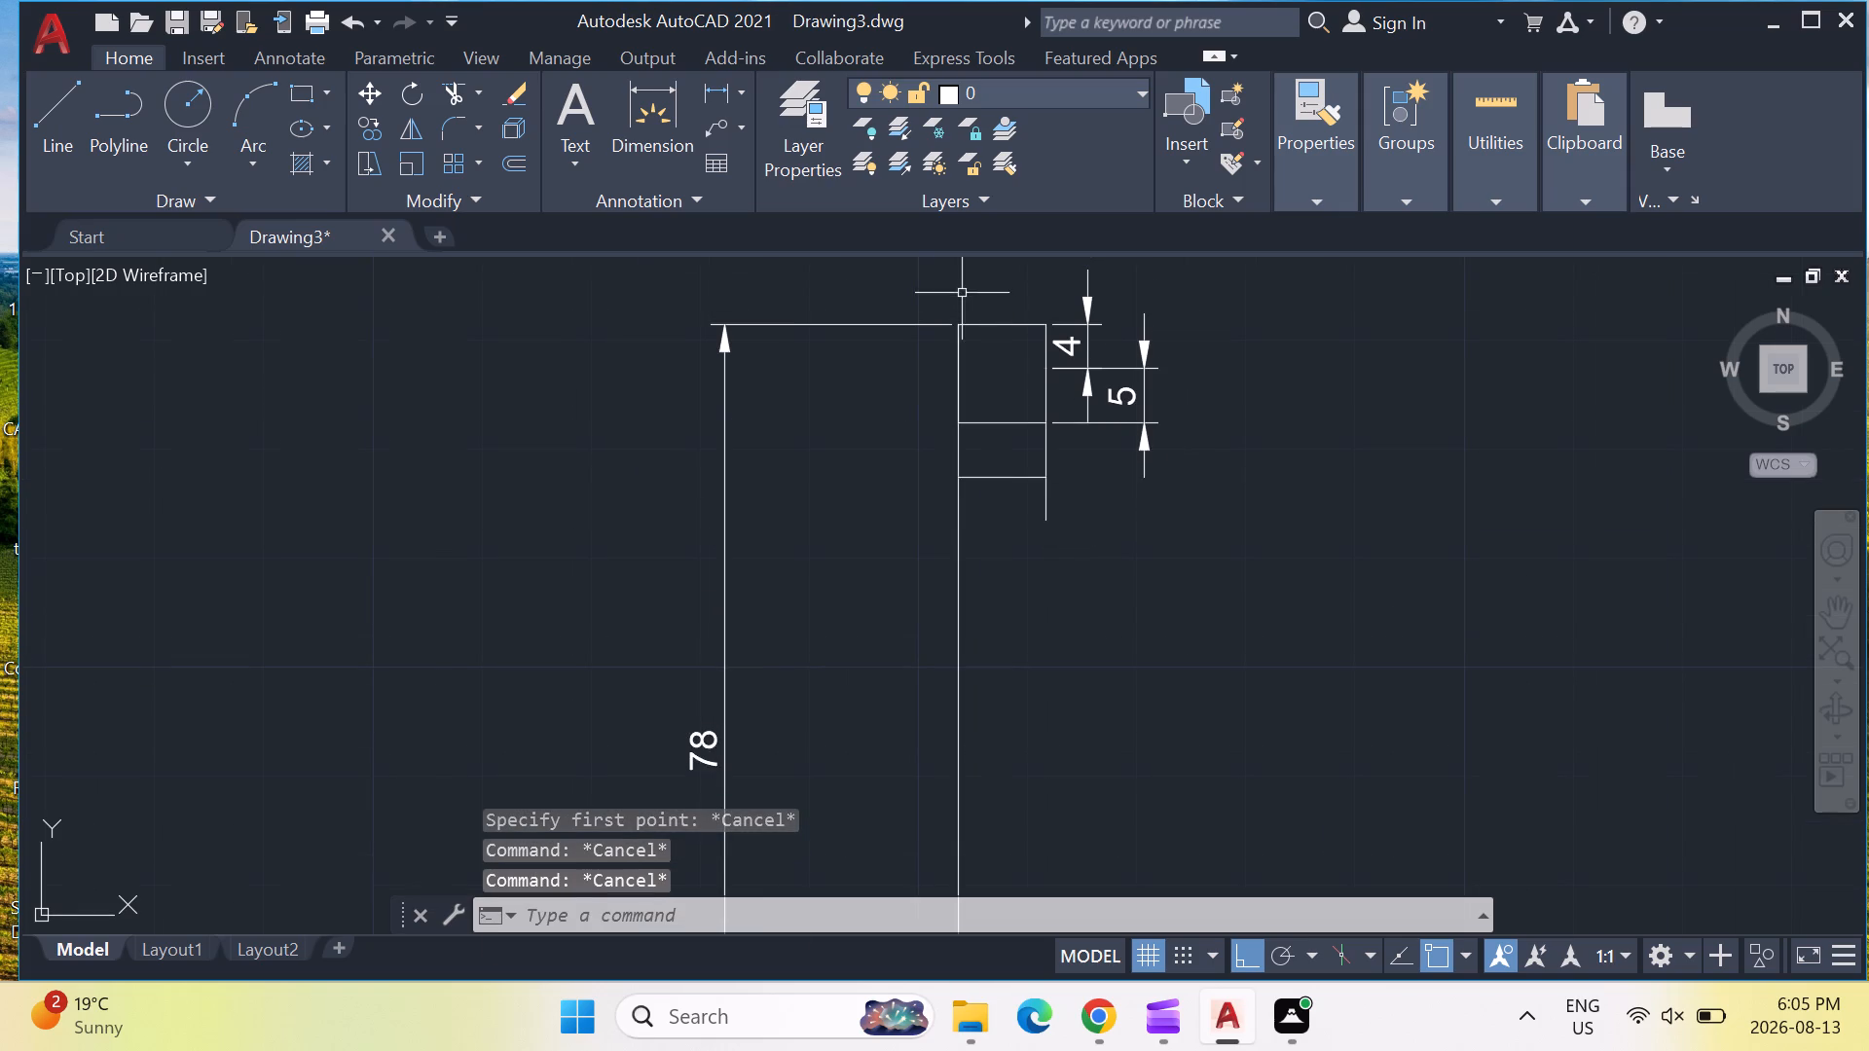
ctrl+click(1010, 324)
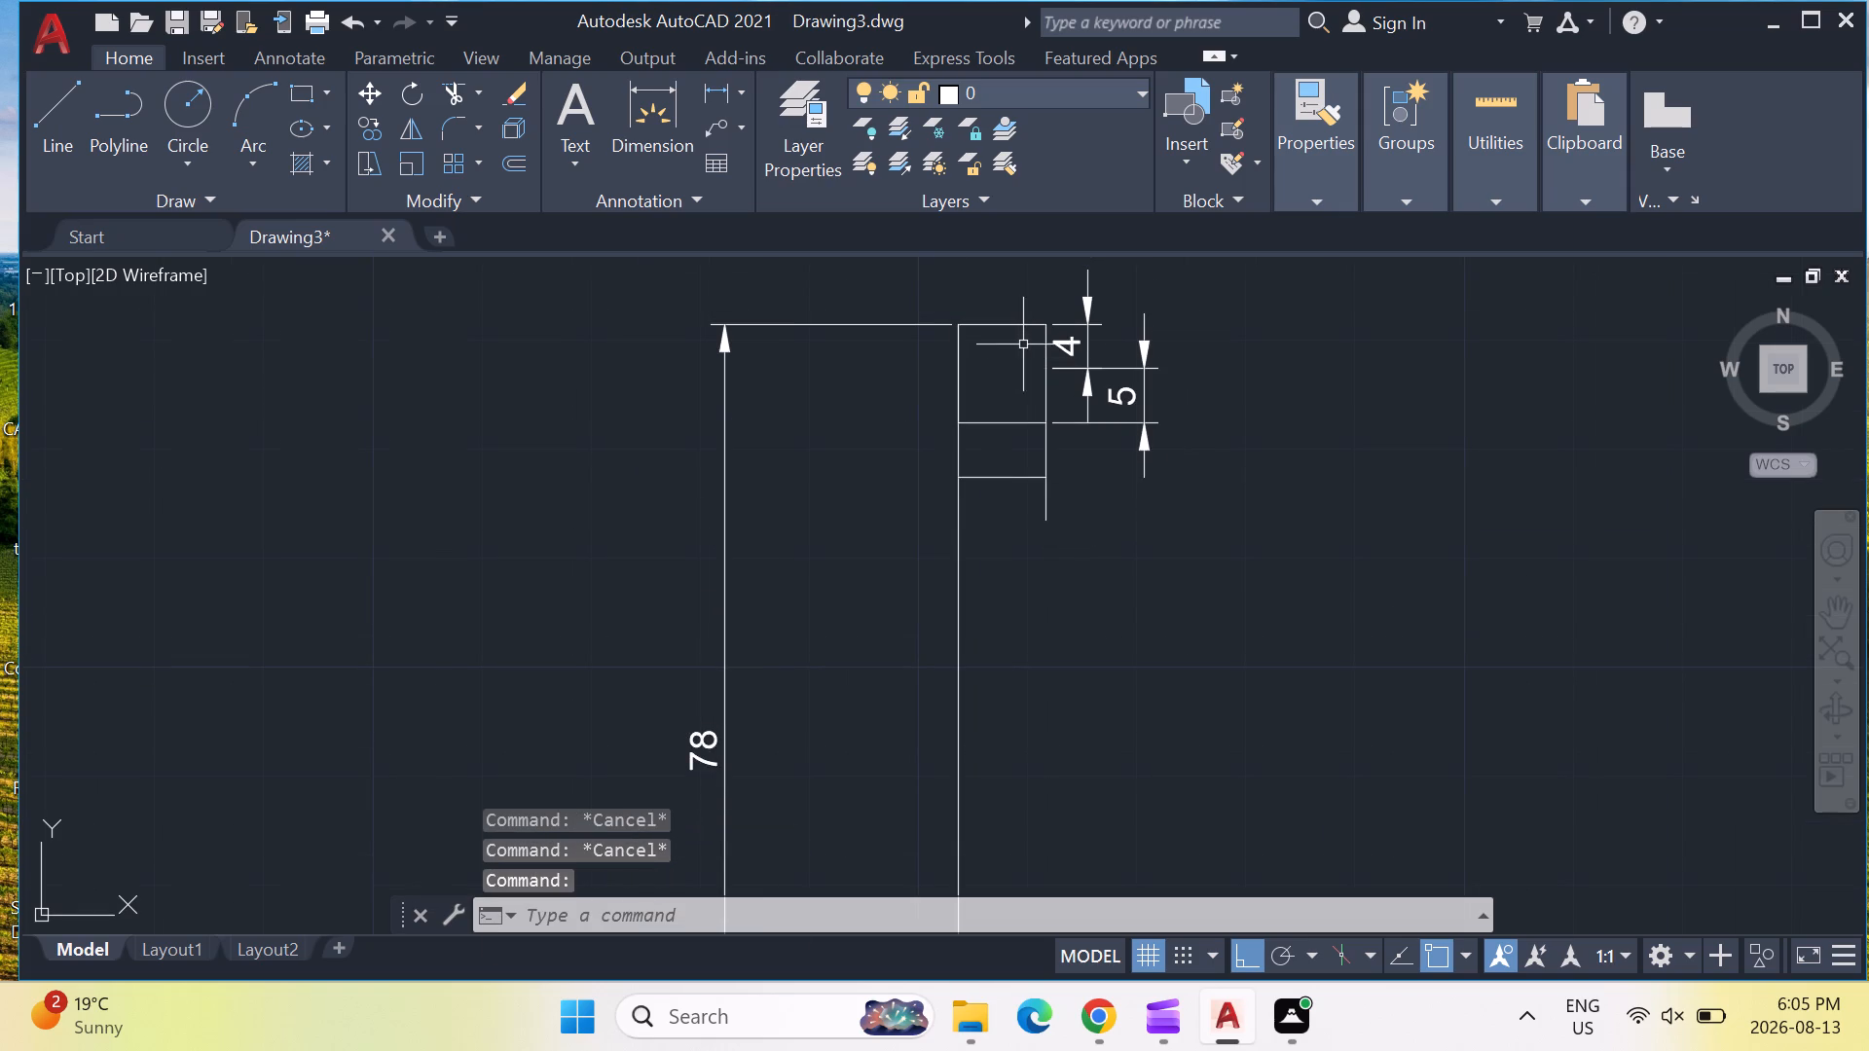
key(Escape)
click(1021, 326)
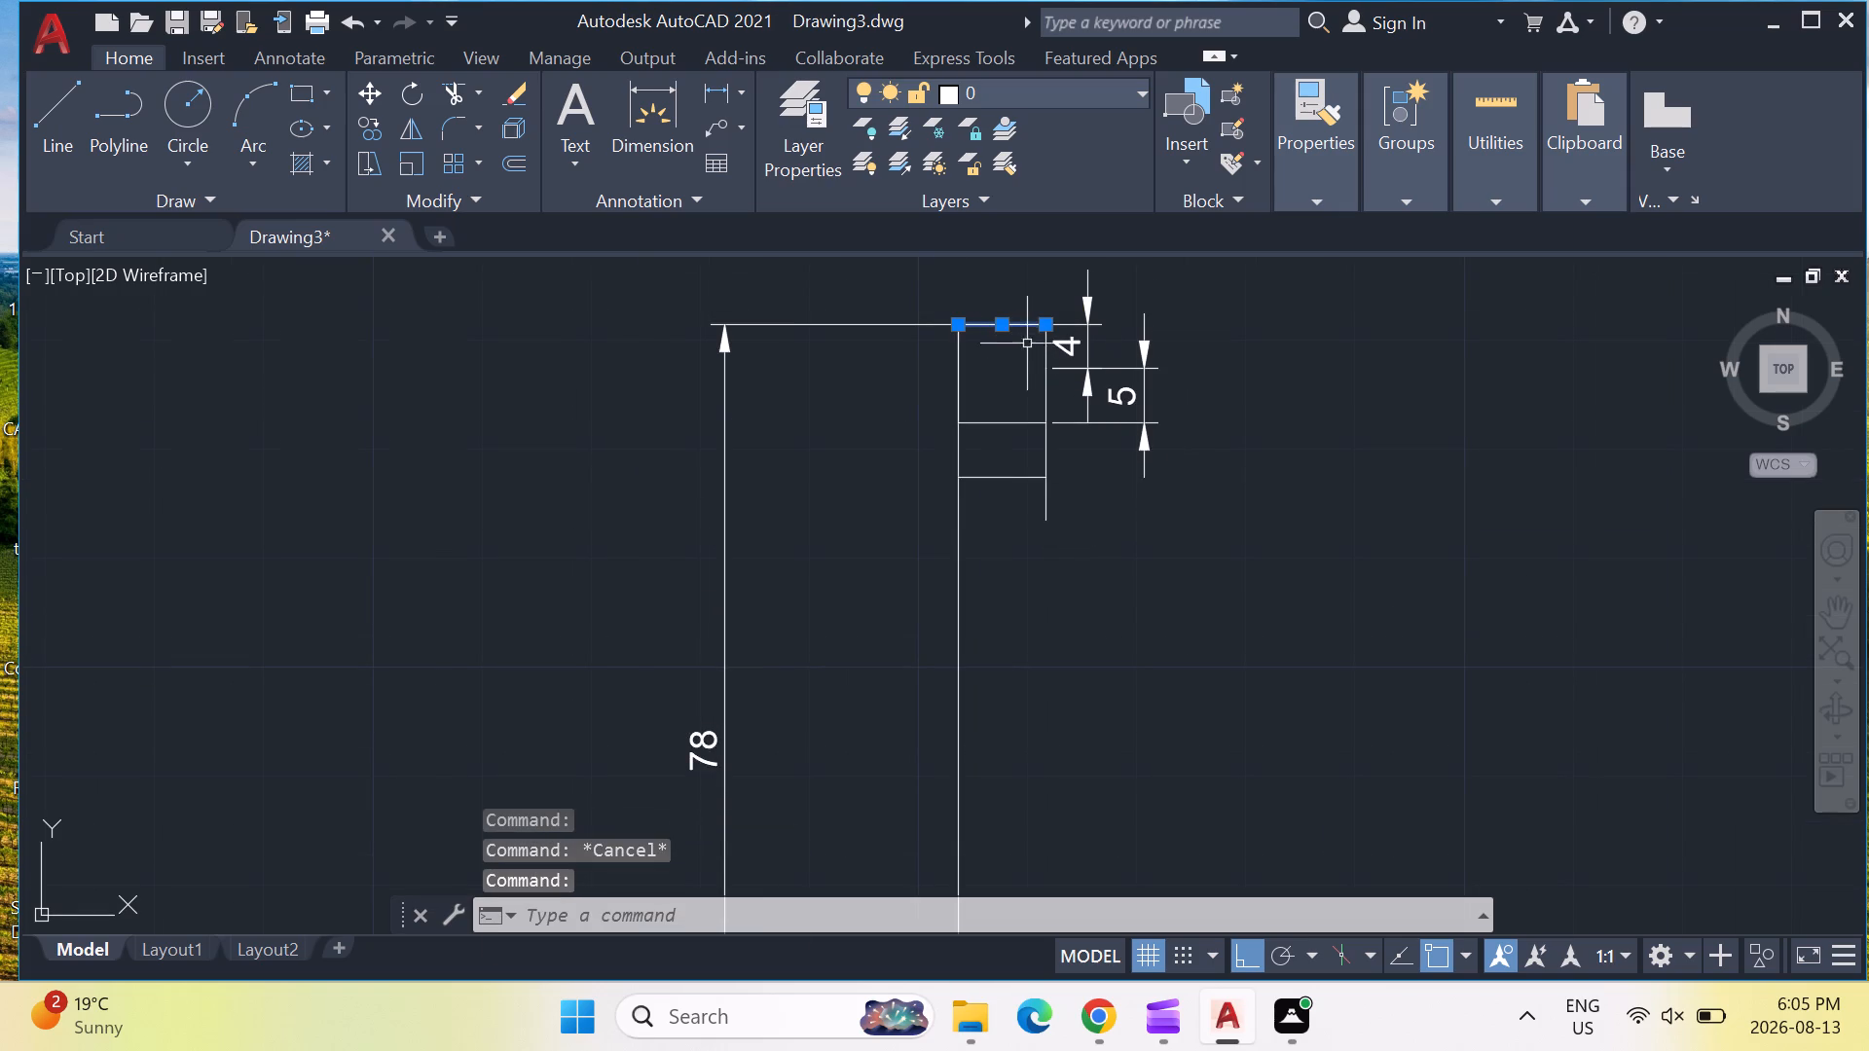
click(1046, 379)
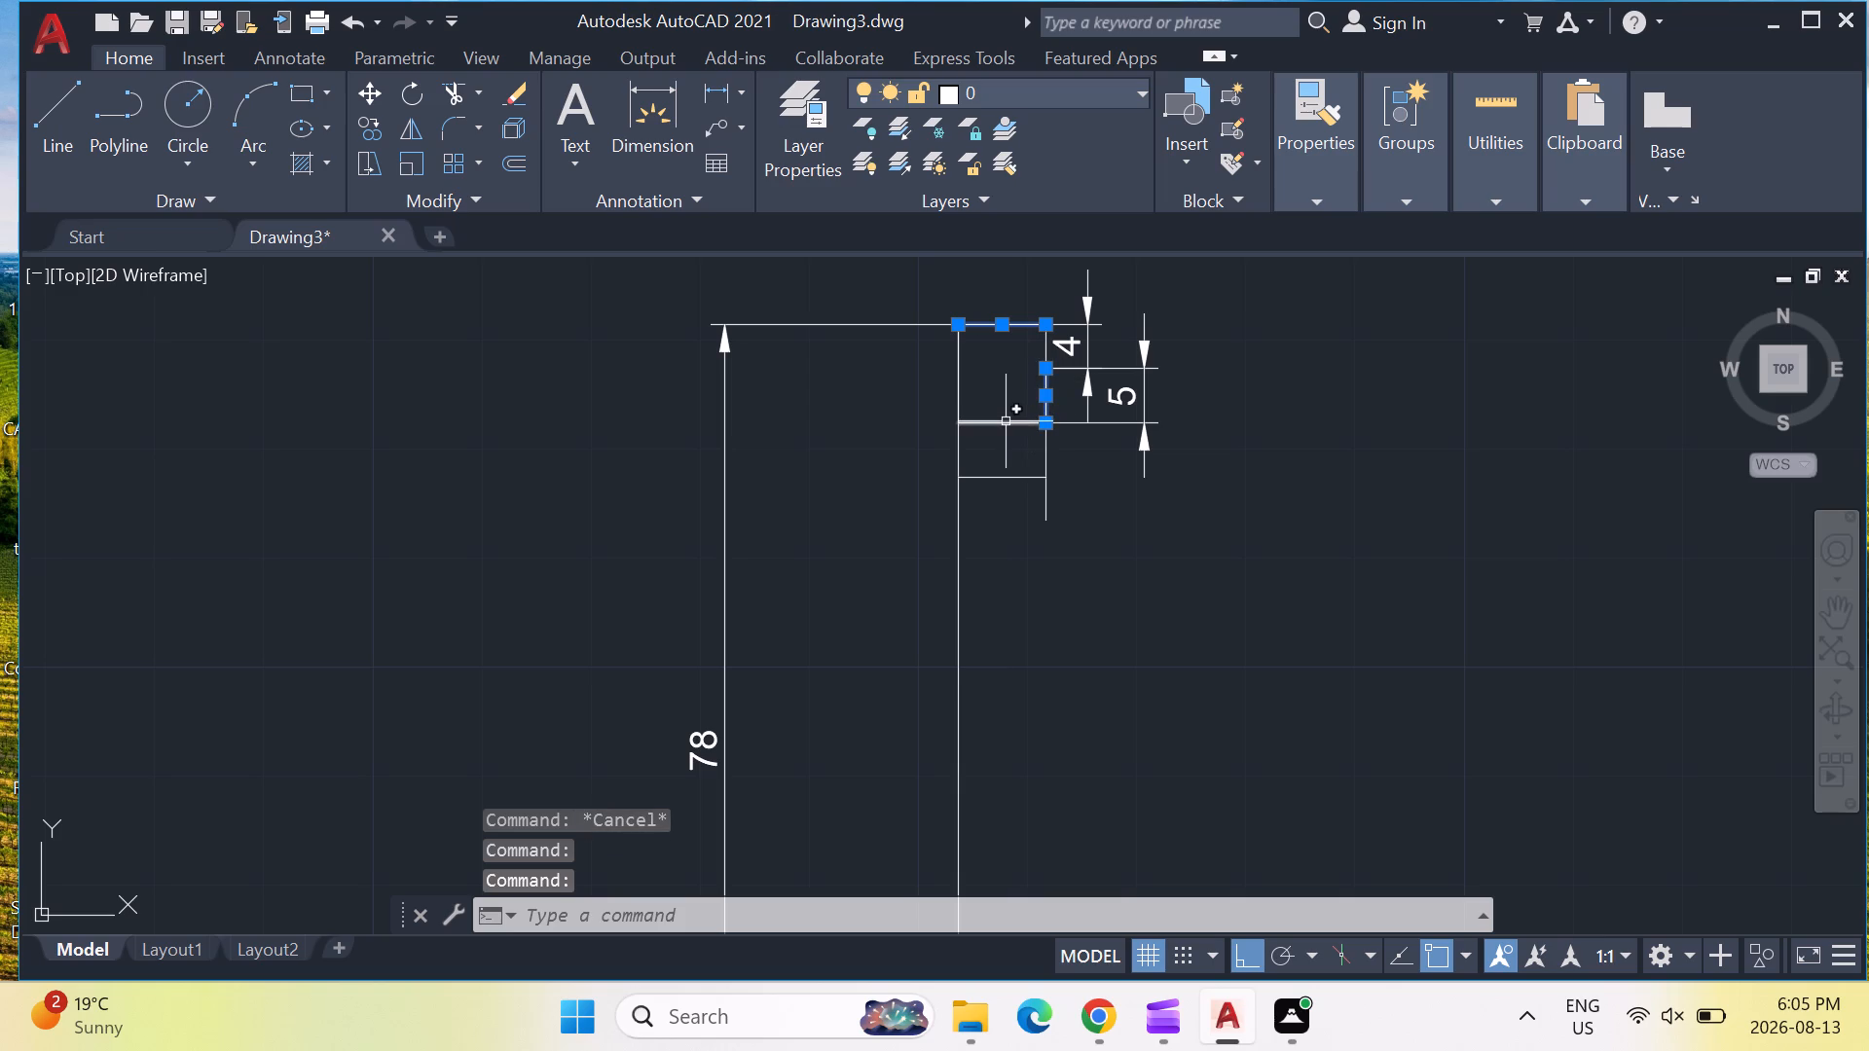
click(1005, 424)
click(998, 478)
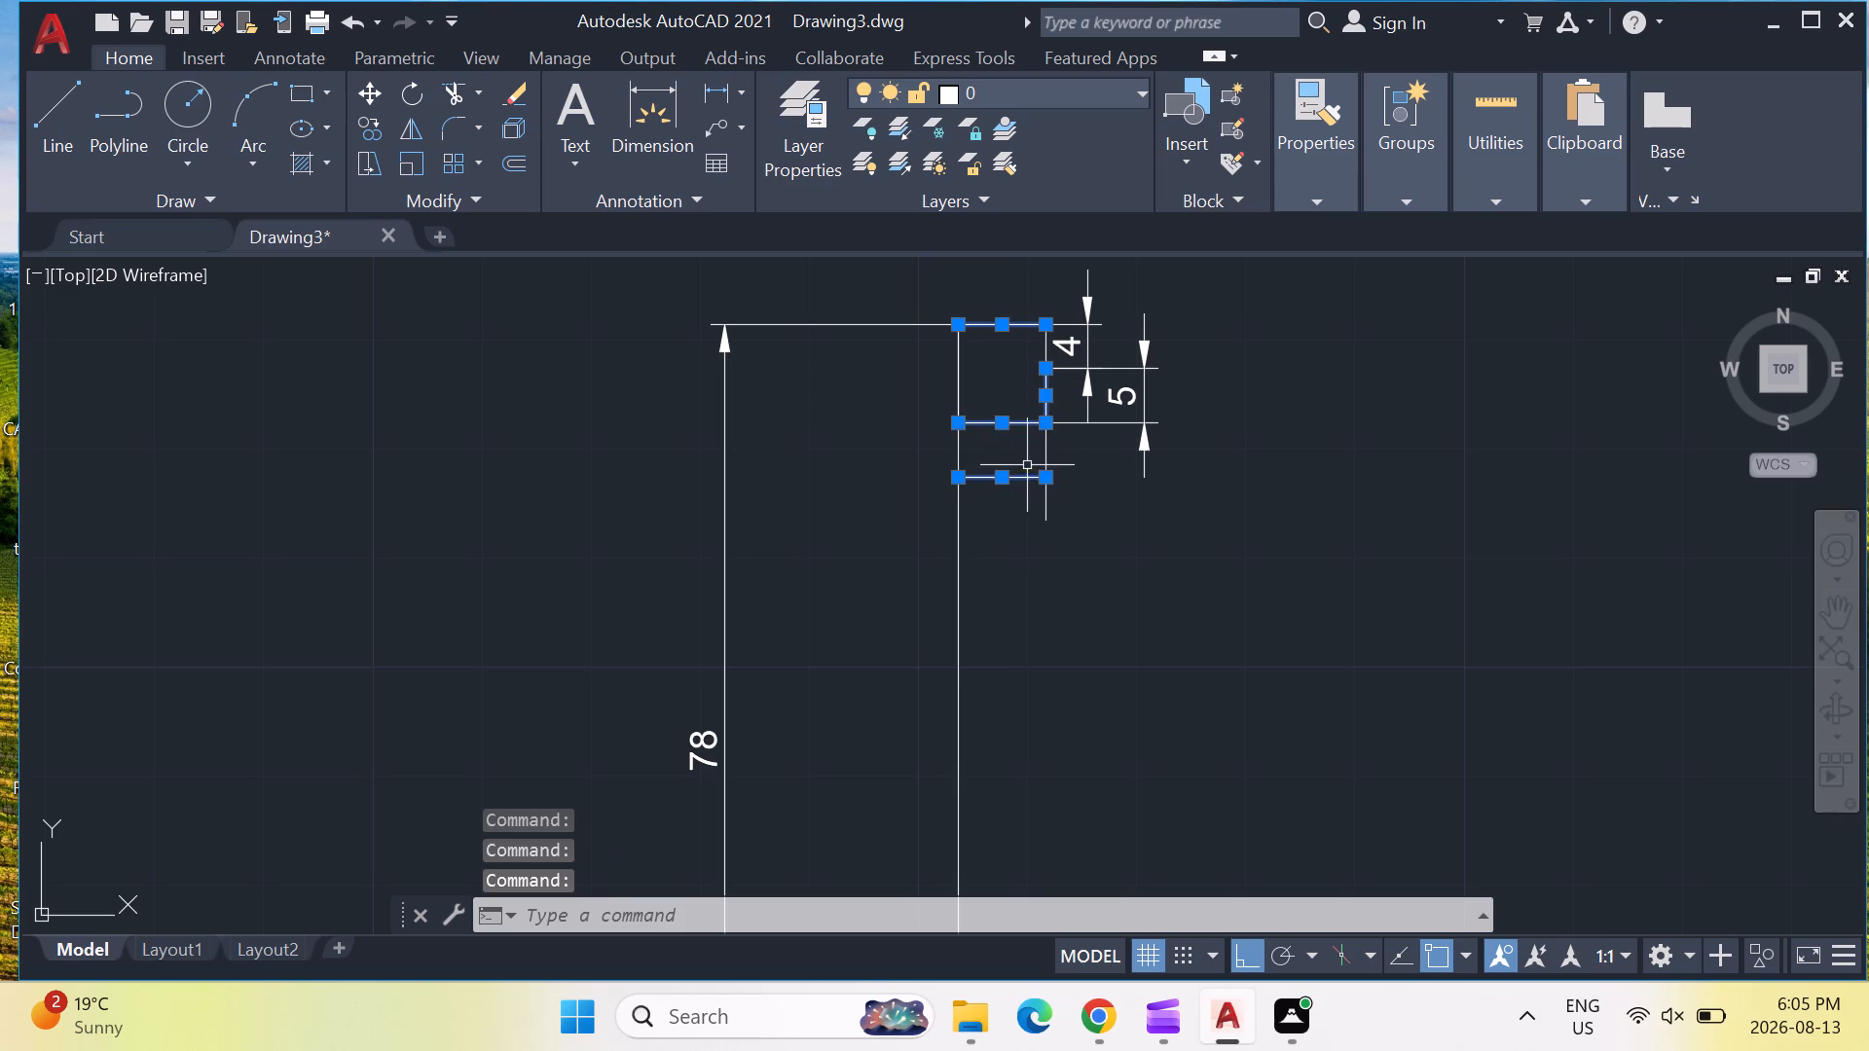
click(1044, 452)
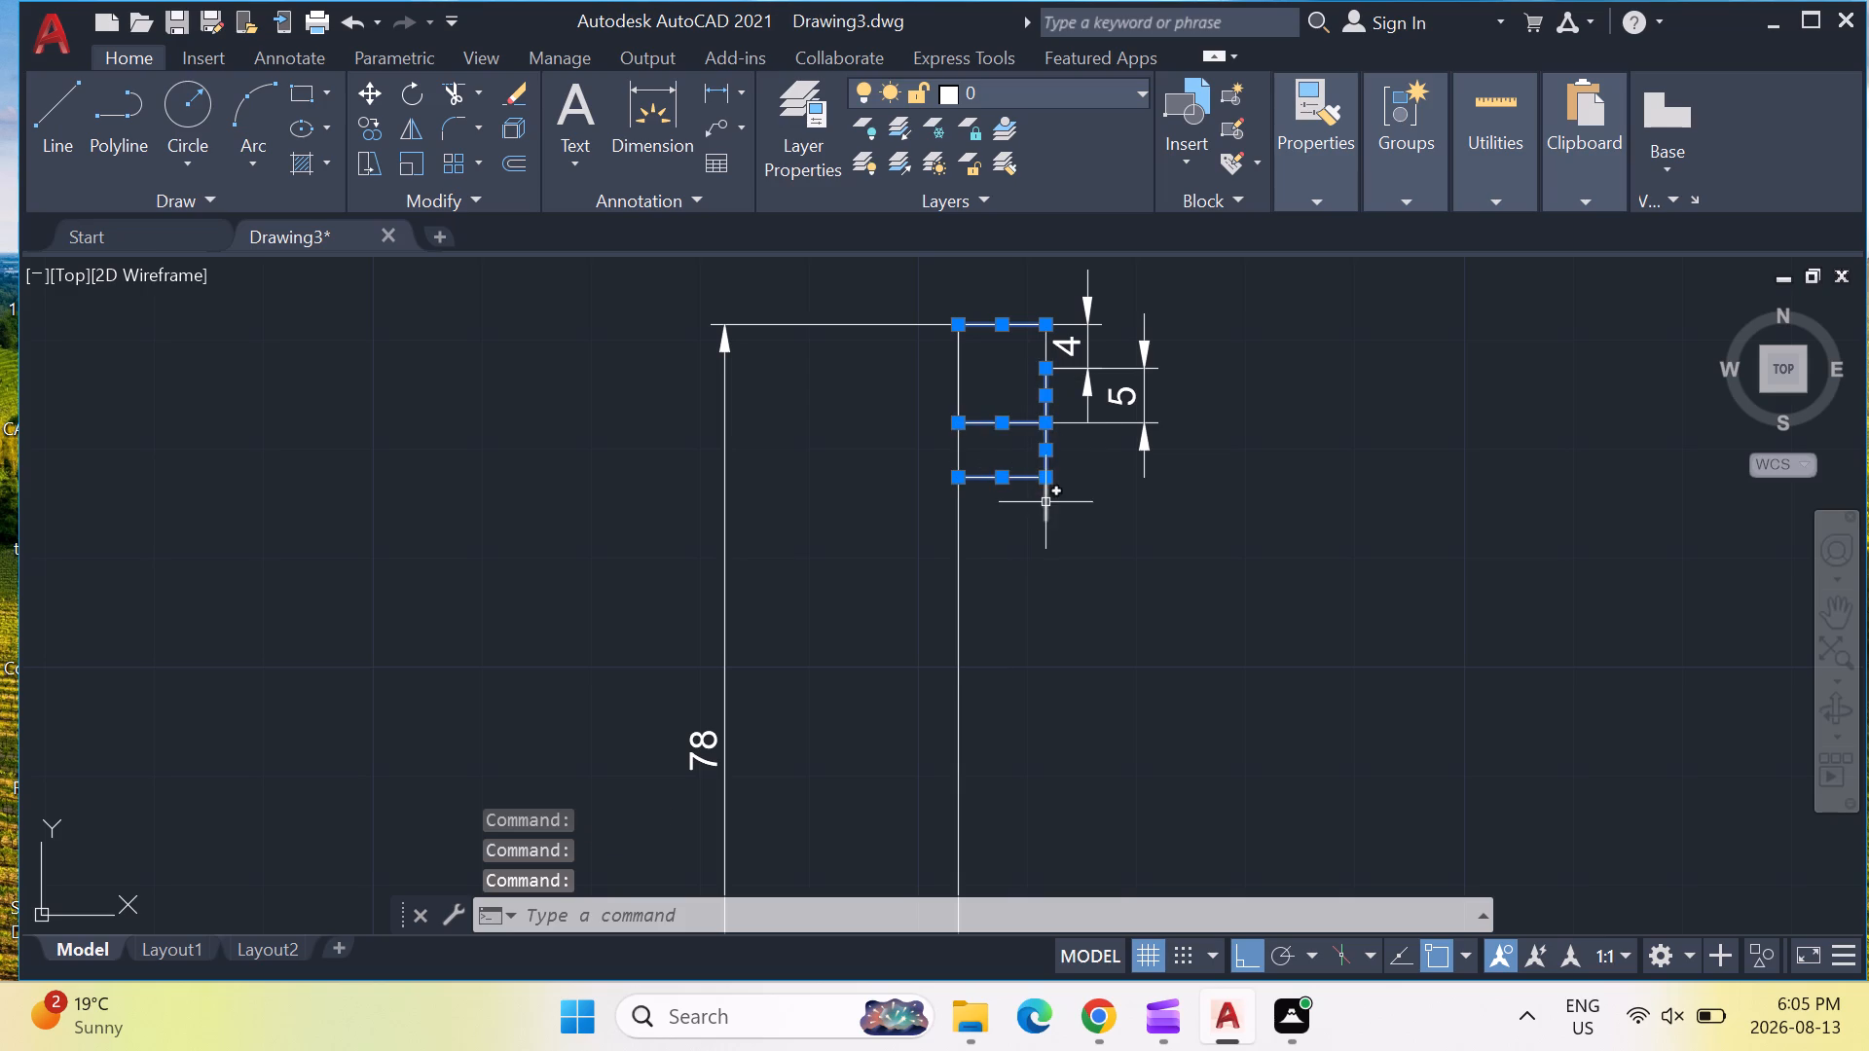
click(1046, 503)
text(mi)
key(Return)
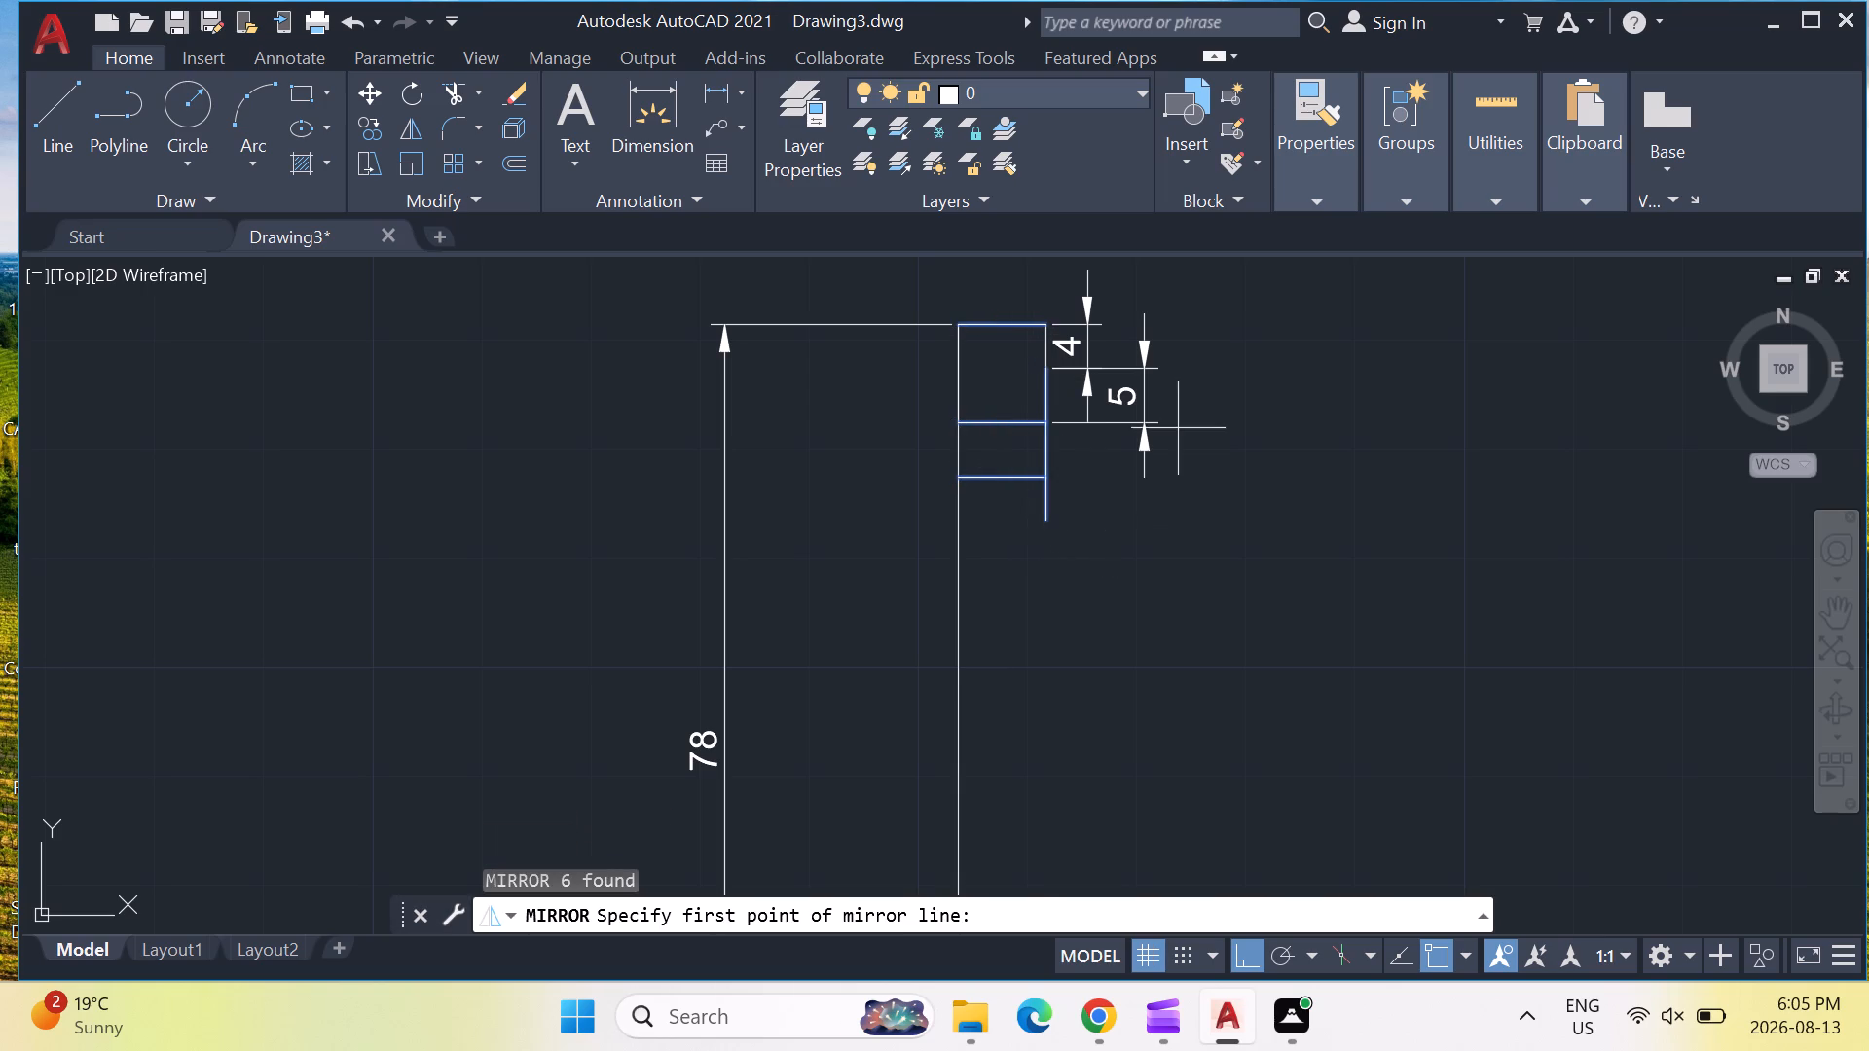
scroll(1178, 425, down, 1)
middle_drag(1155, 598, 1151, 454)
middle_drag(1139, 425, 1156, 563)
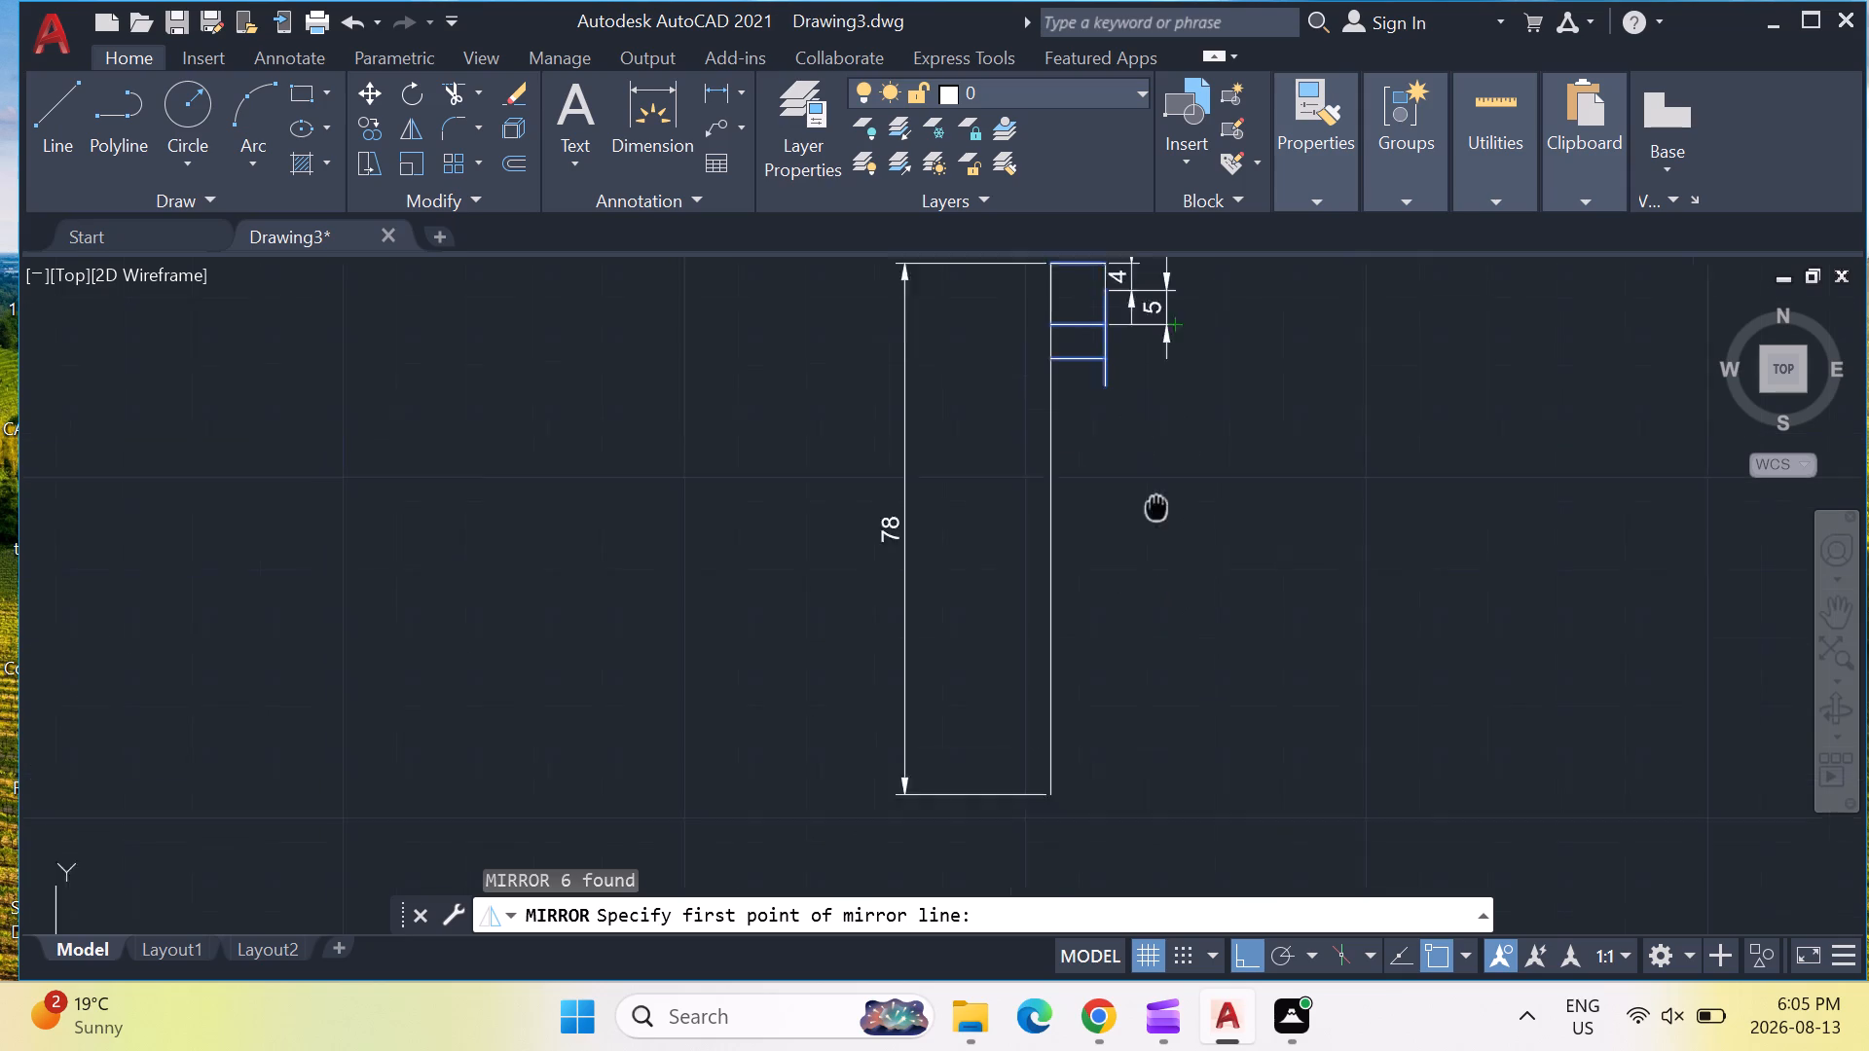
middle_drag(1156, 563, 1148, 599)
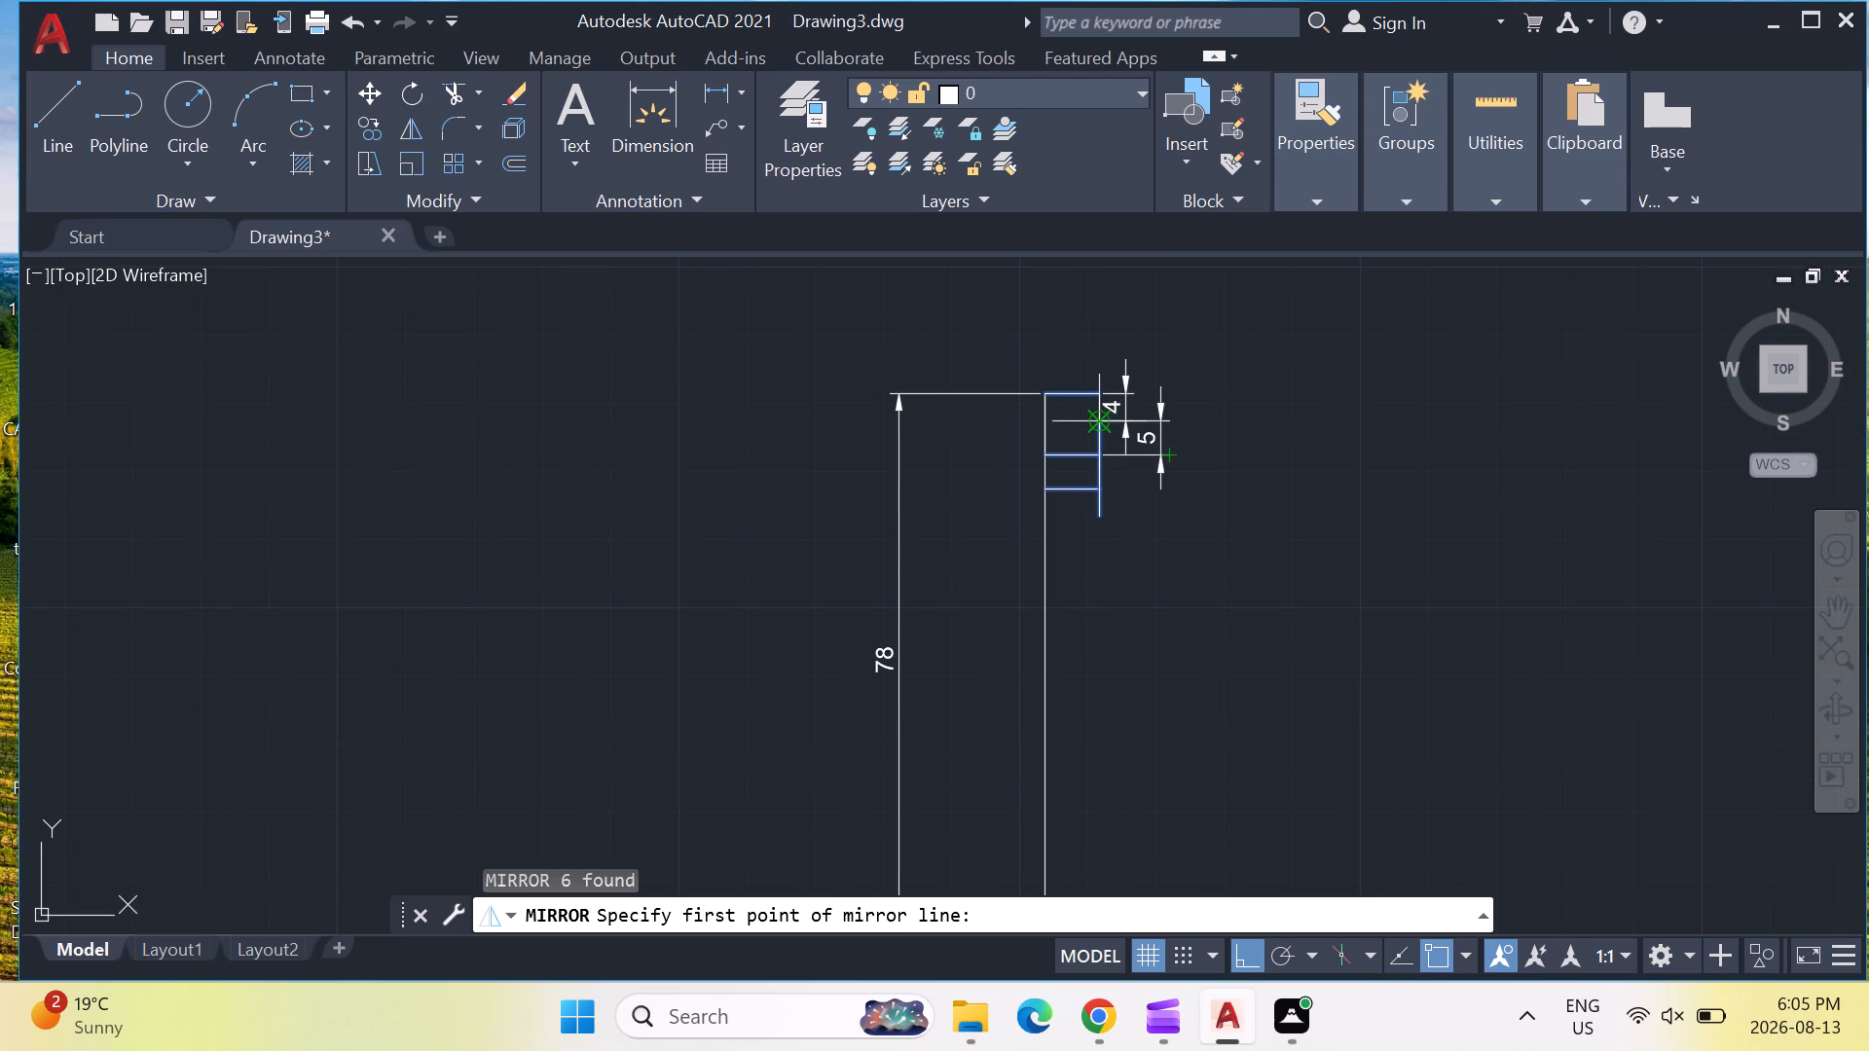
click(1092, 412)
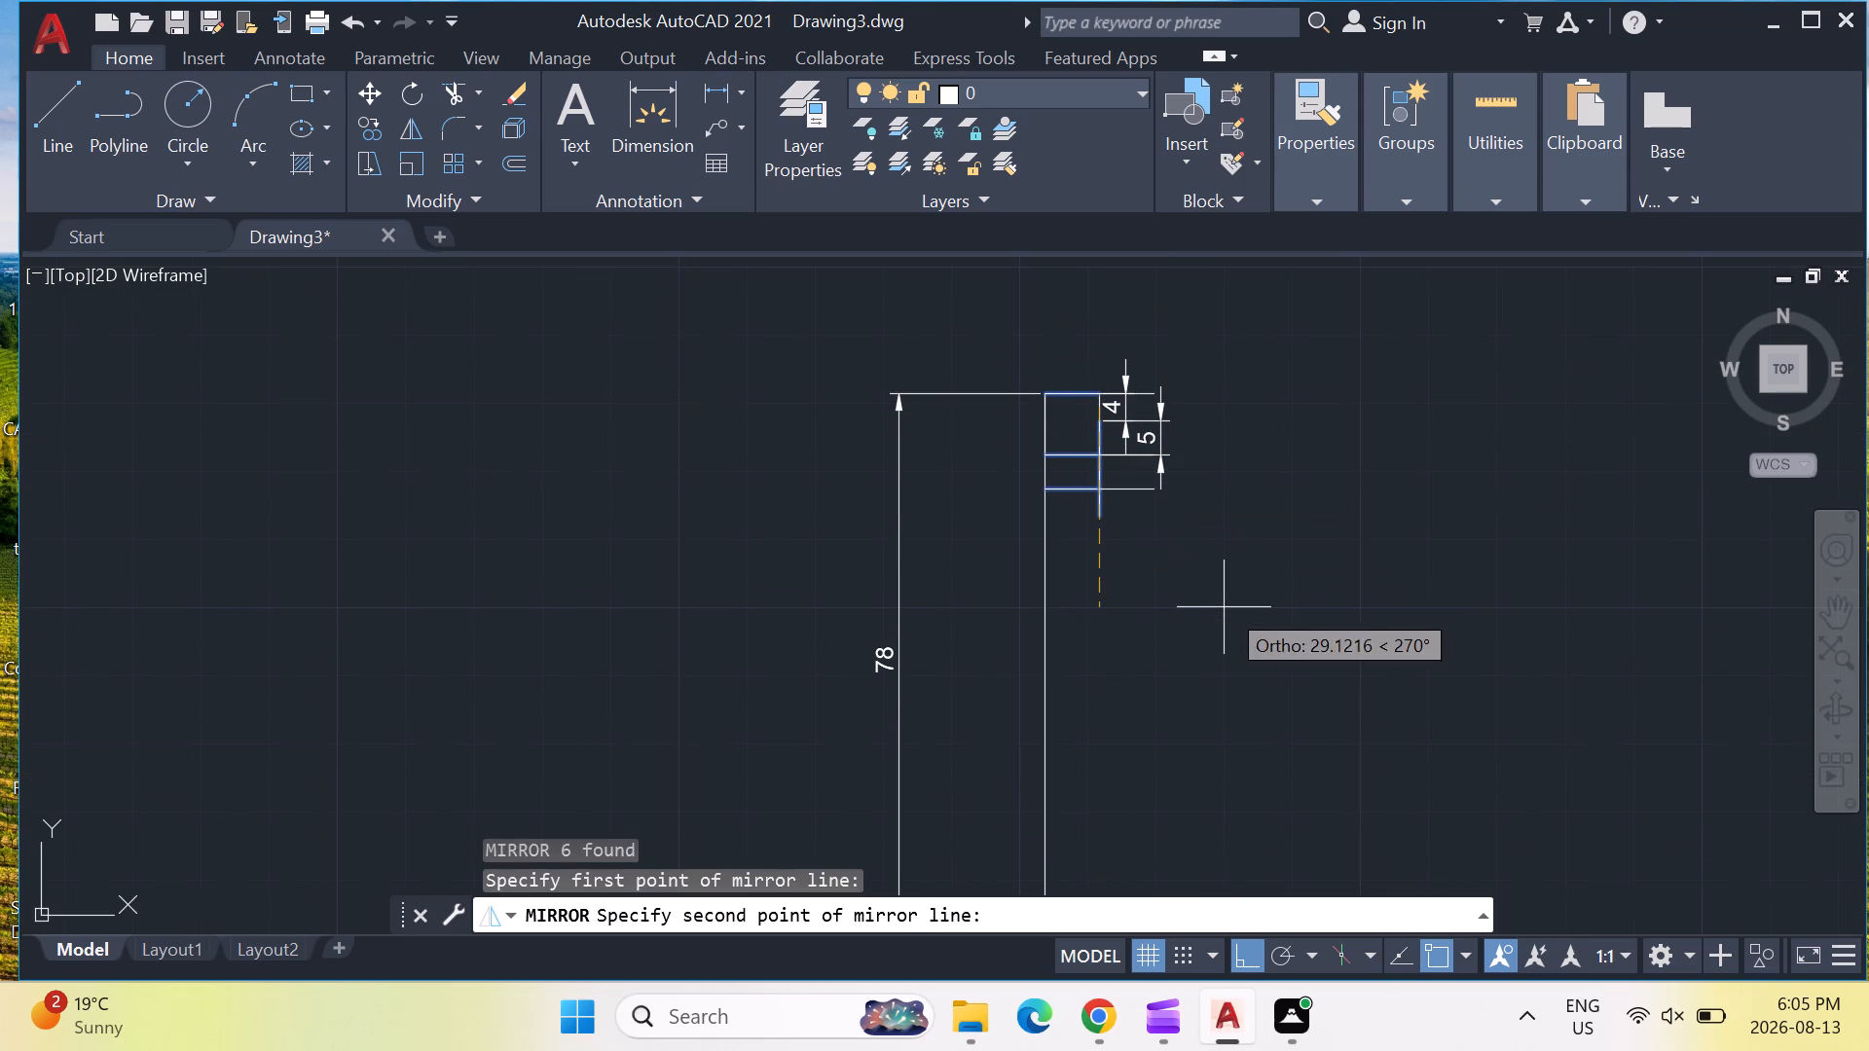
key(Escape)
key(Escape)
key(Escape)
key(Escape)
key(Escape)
Mirror the three short horizontals and the upper three short vertical segments about a horizontal axis through the long vertical line's midpoint, keeping the originals.
scroll(1104, 470, up, 1)
middle_drag(1104, 450, 1139, 556)
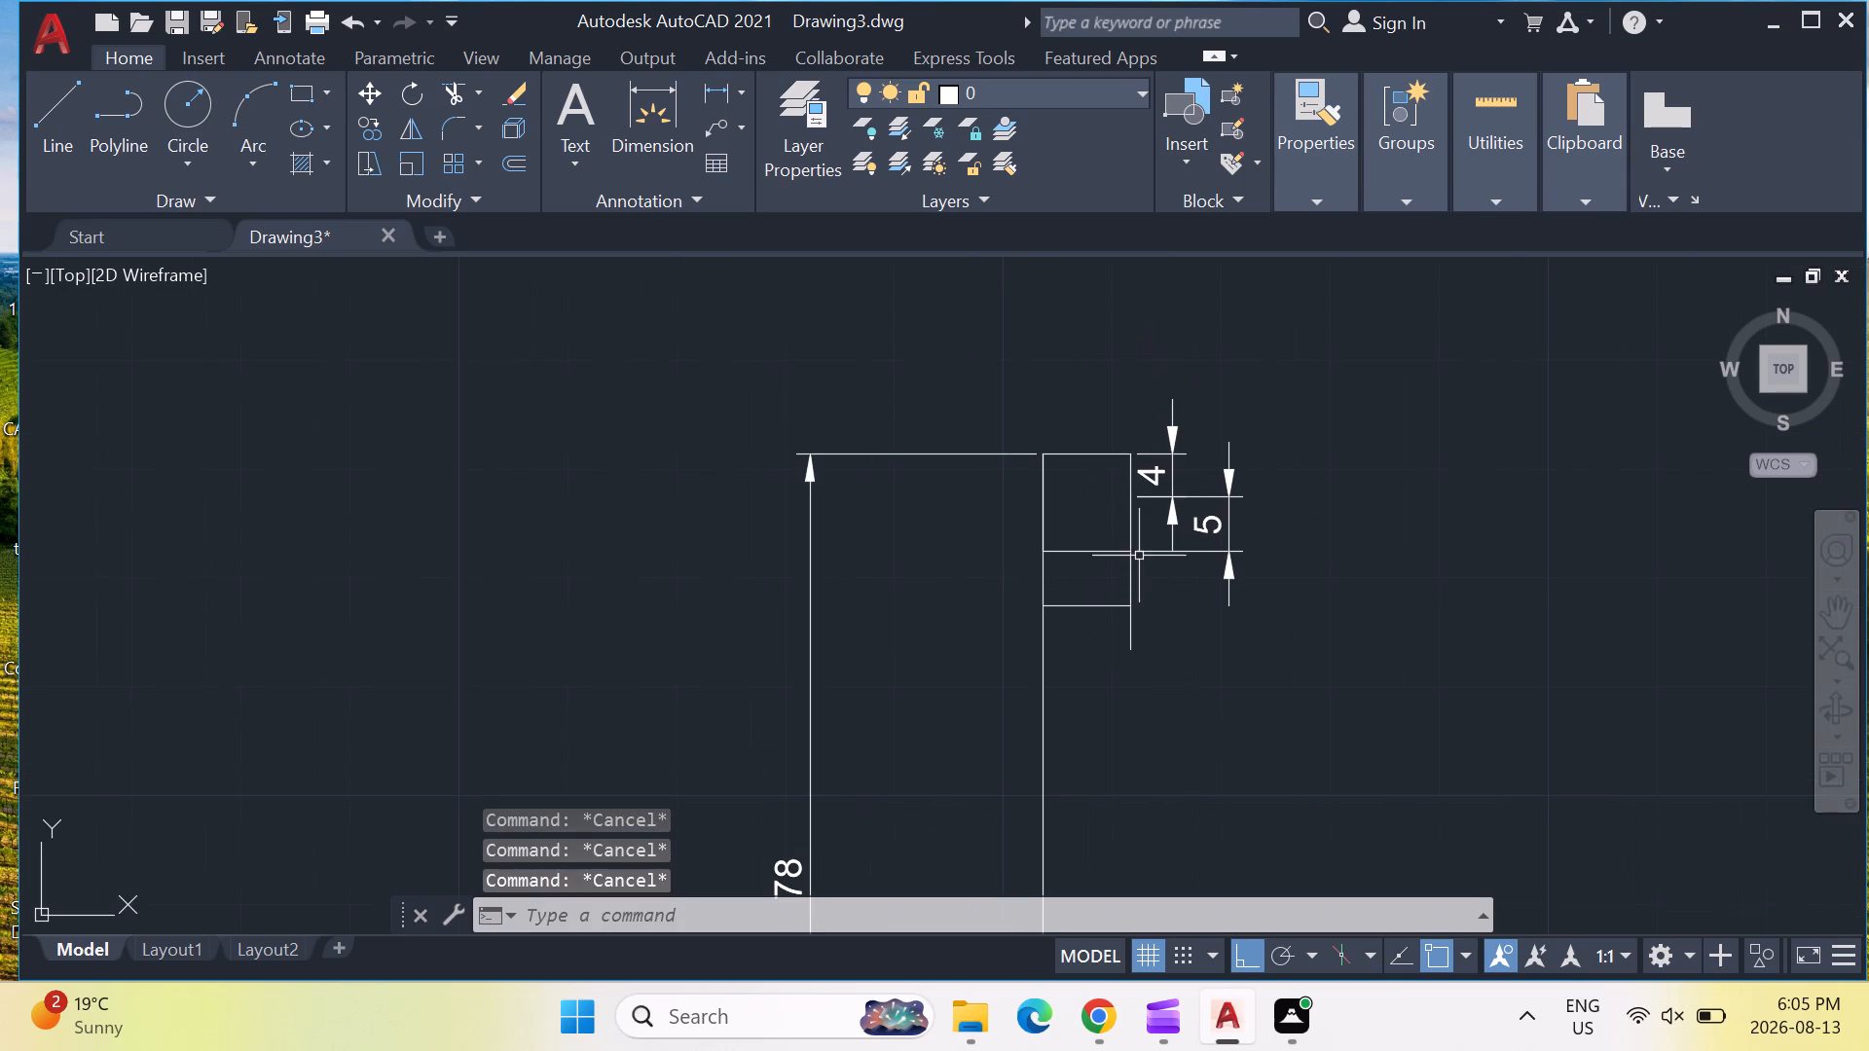
click(1130, 471)
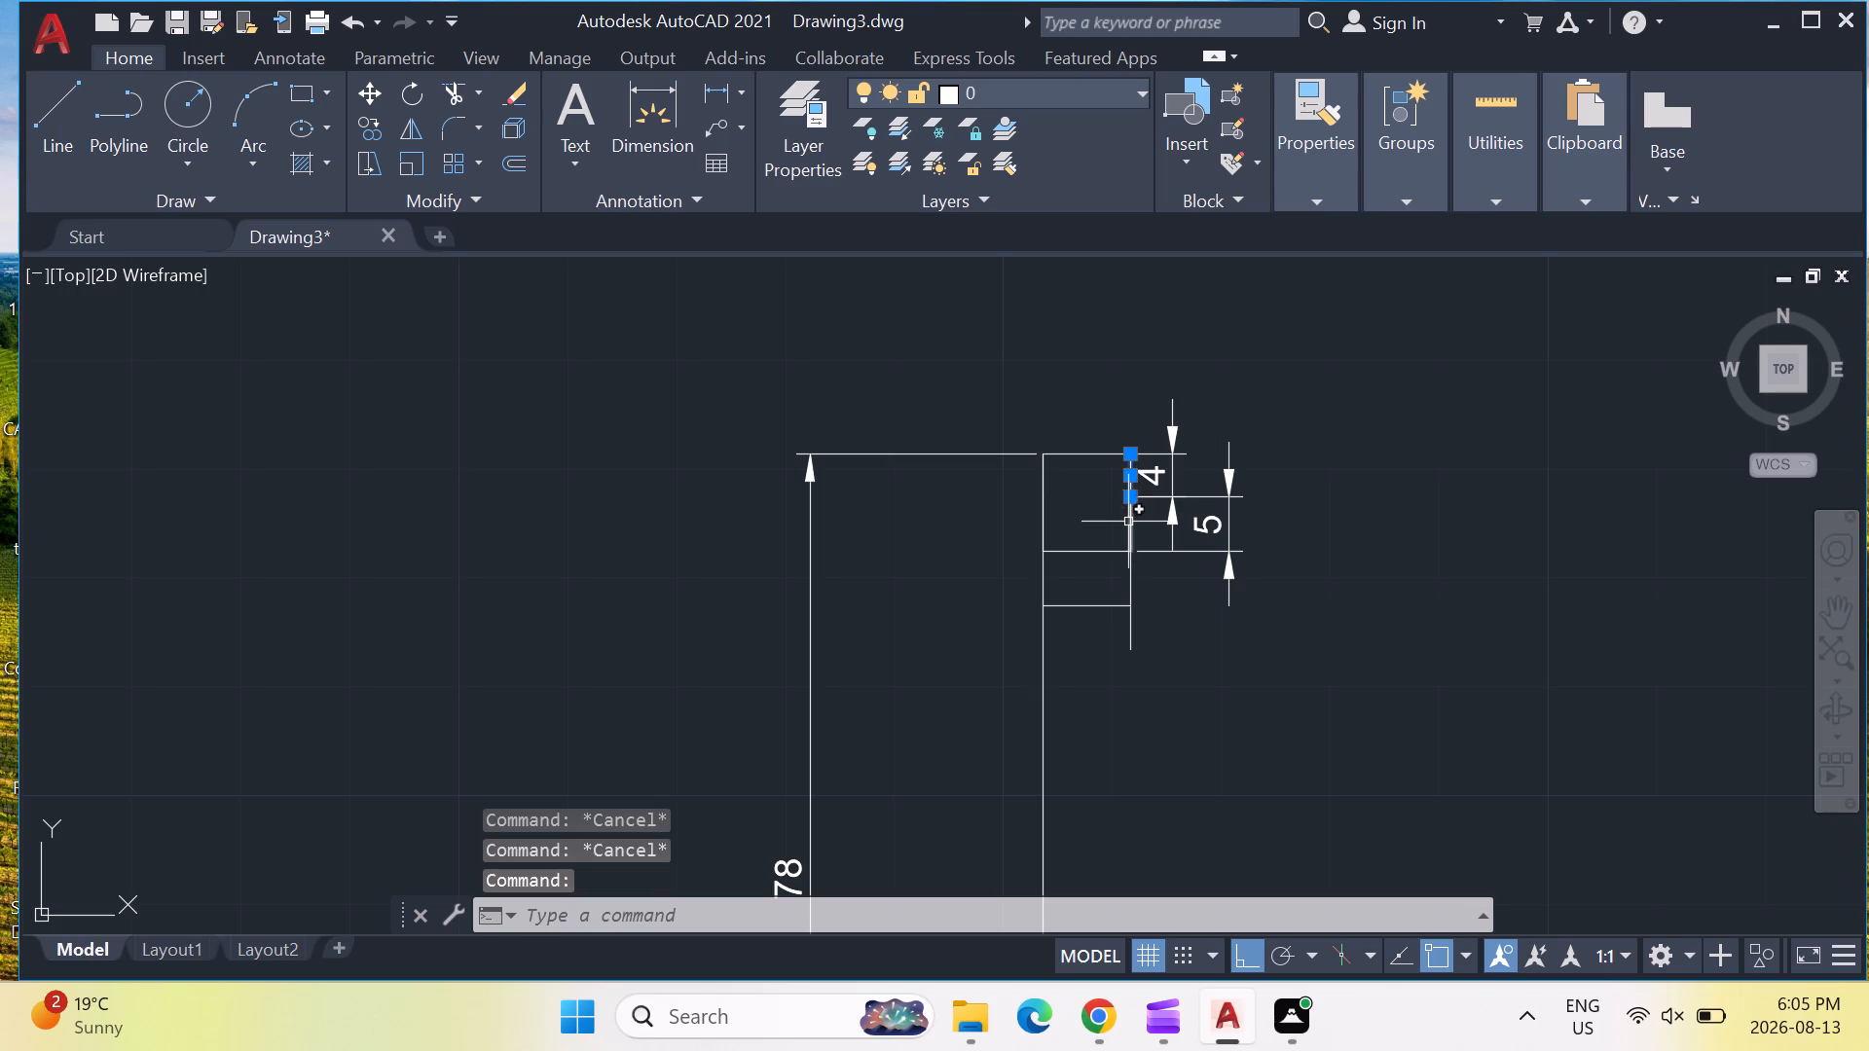
click(1128, 522)
click(1088, 455)
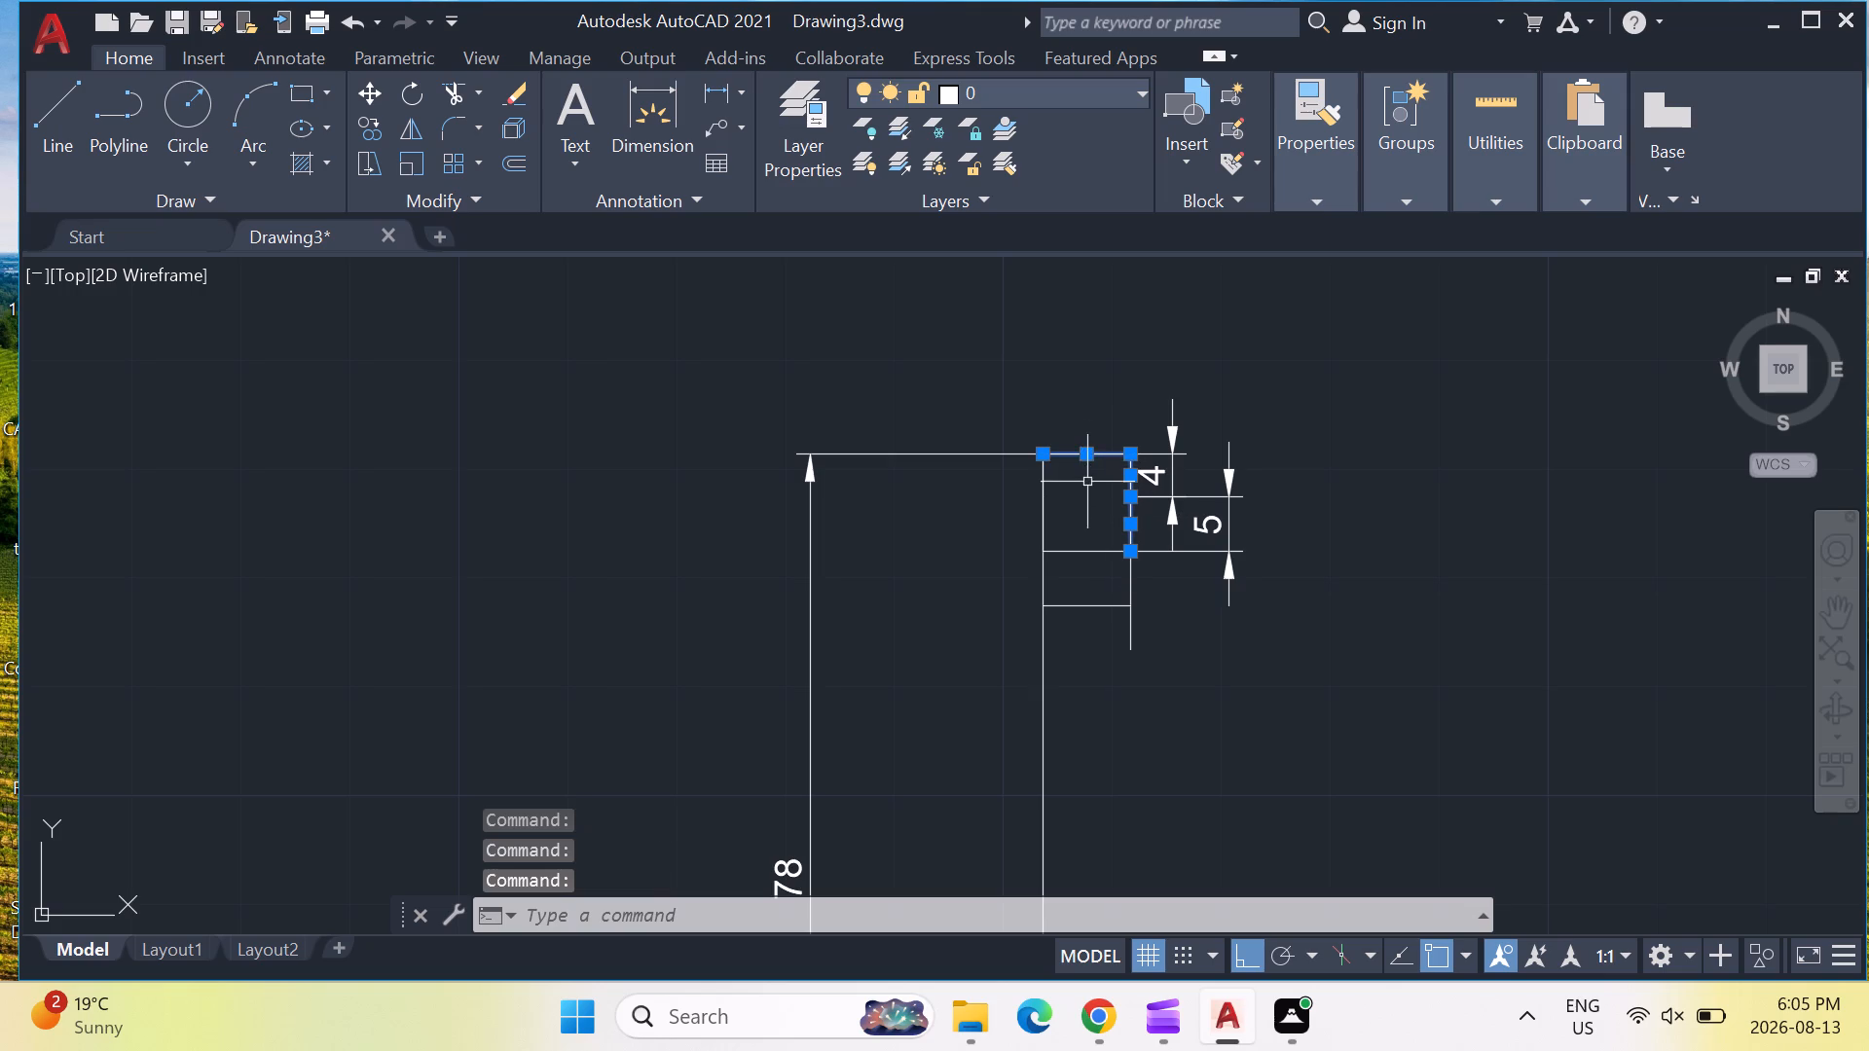
click(1090, 555)
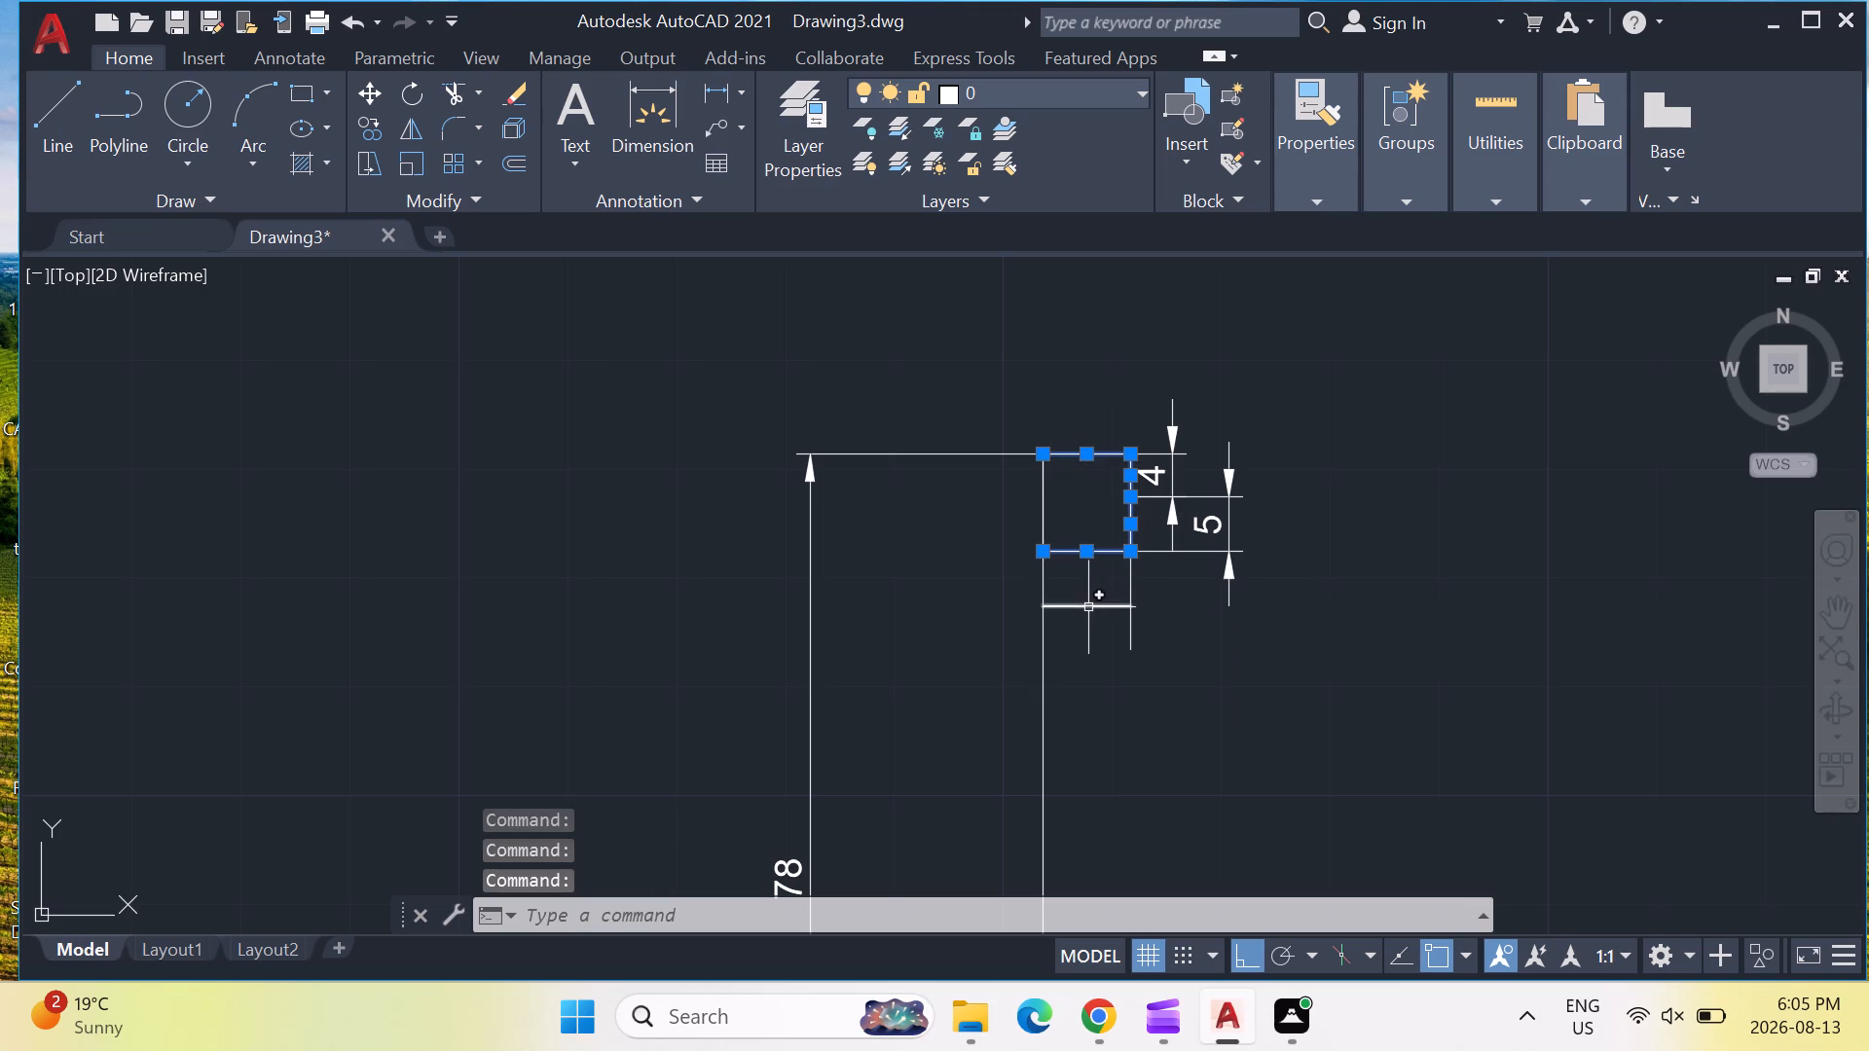
click(1087, 608)
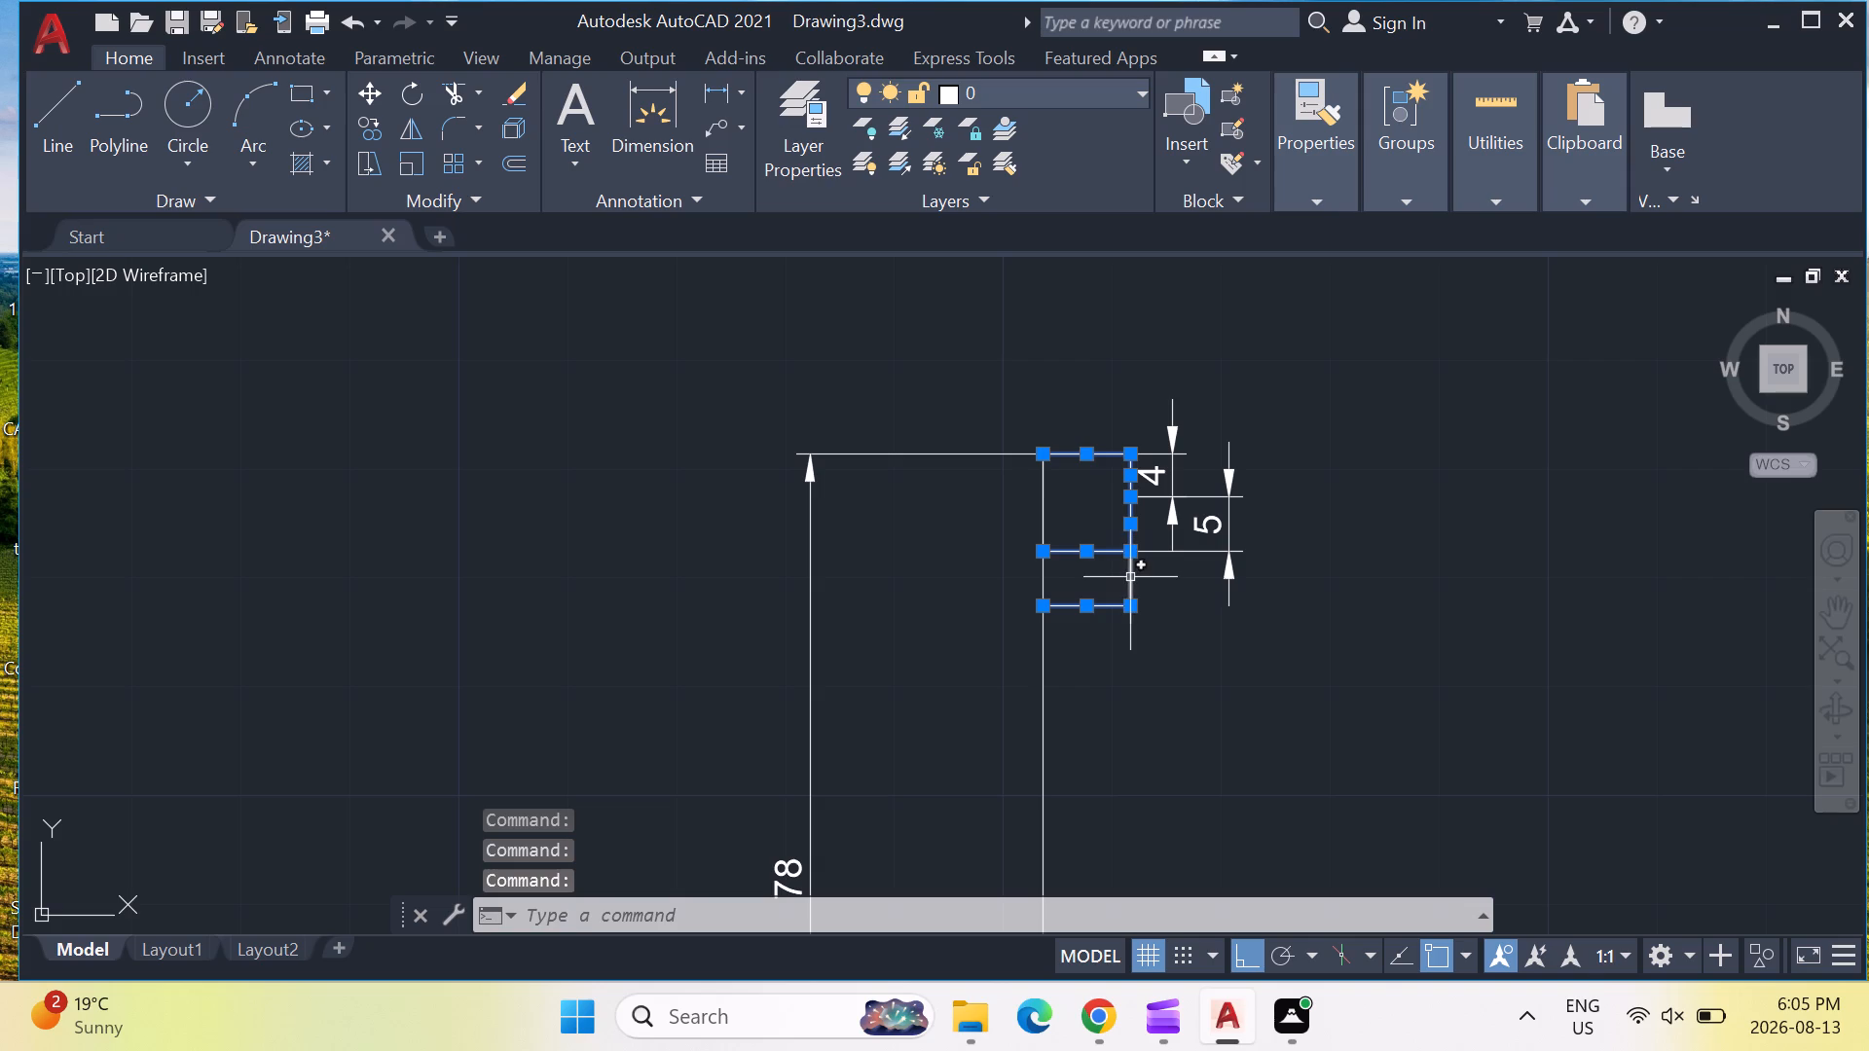
click(1130, 577)
text(mi)
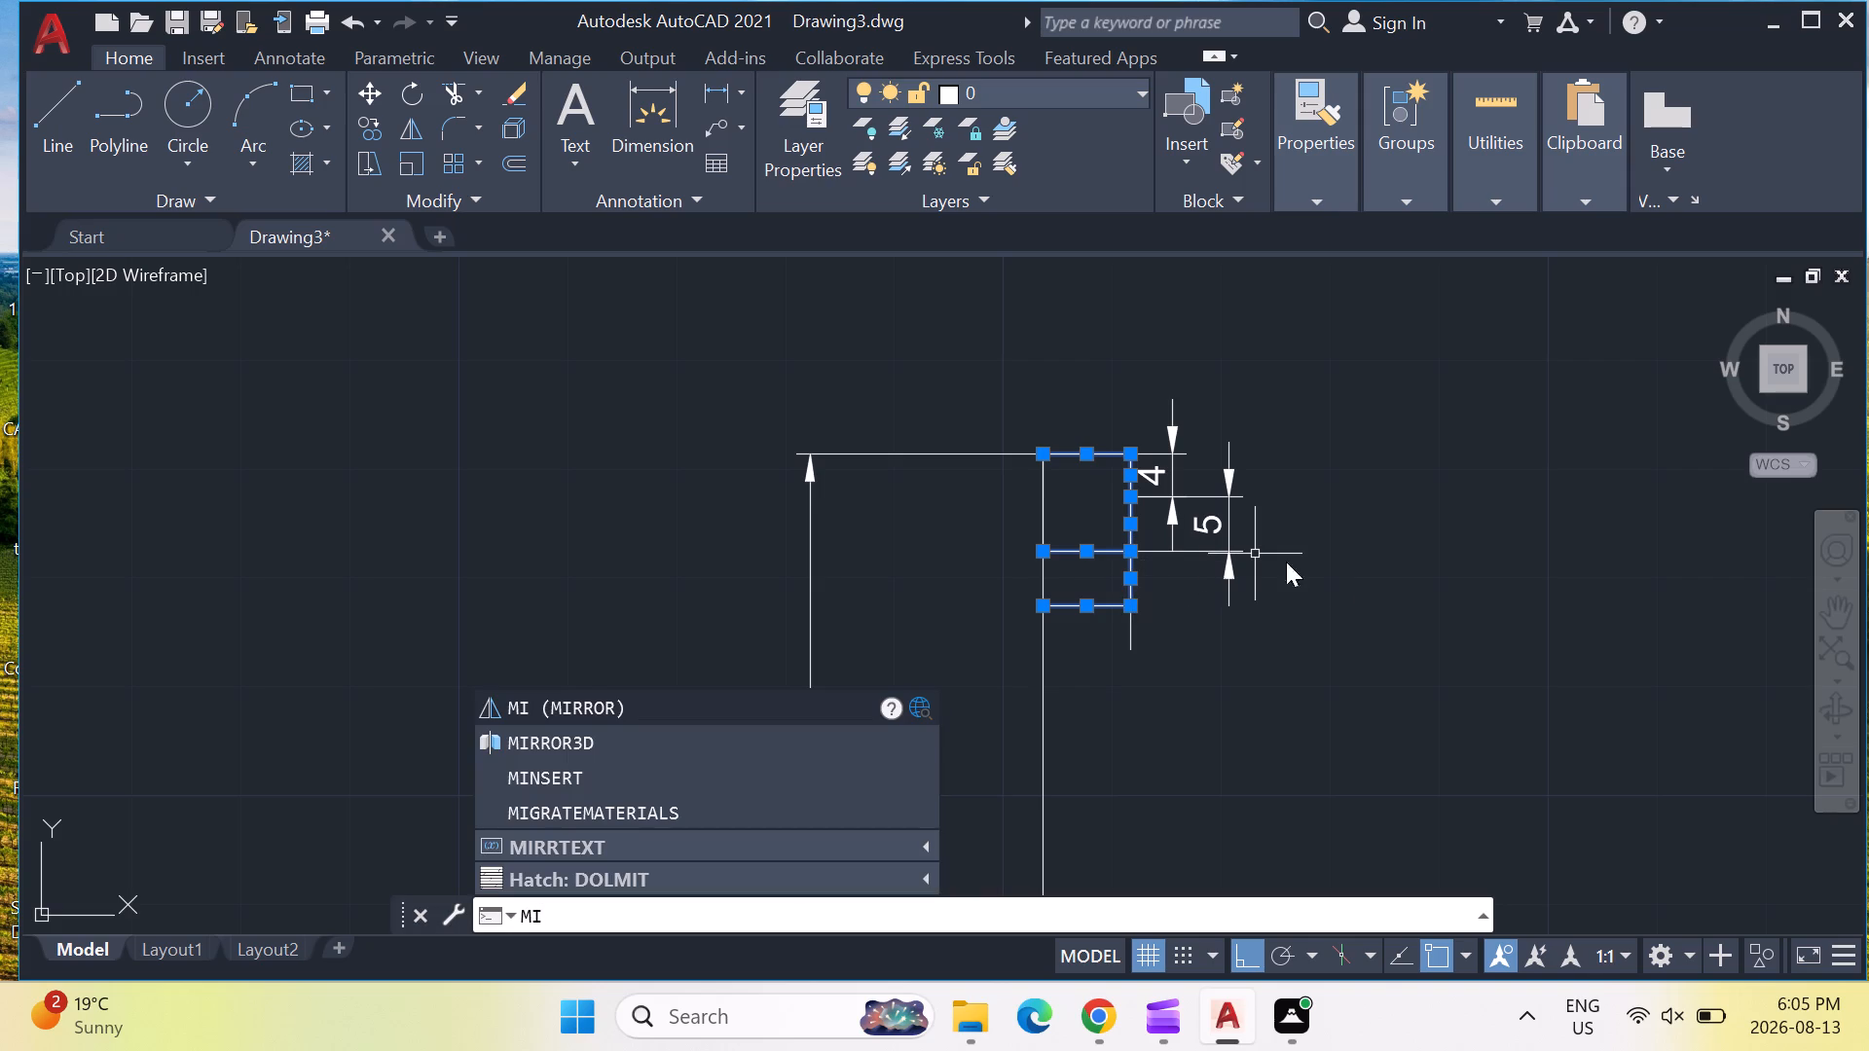
key(Return)
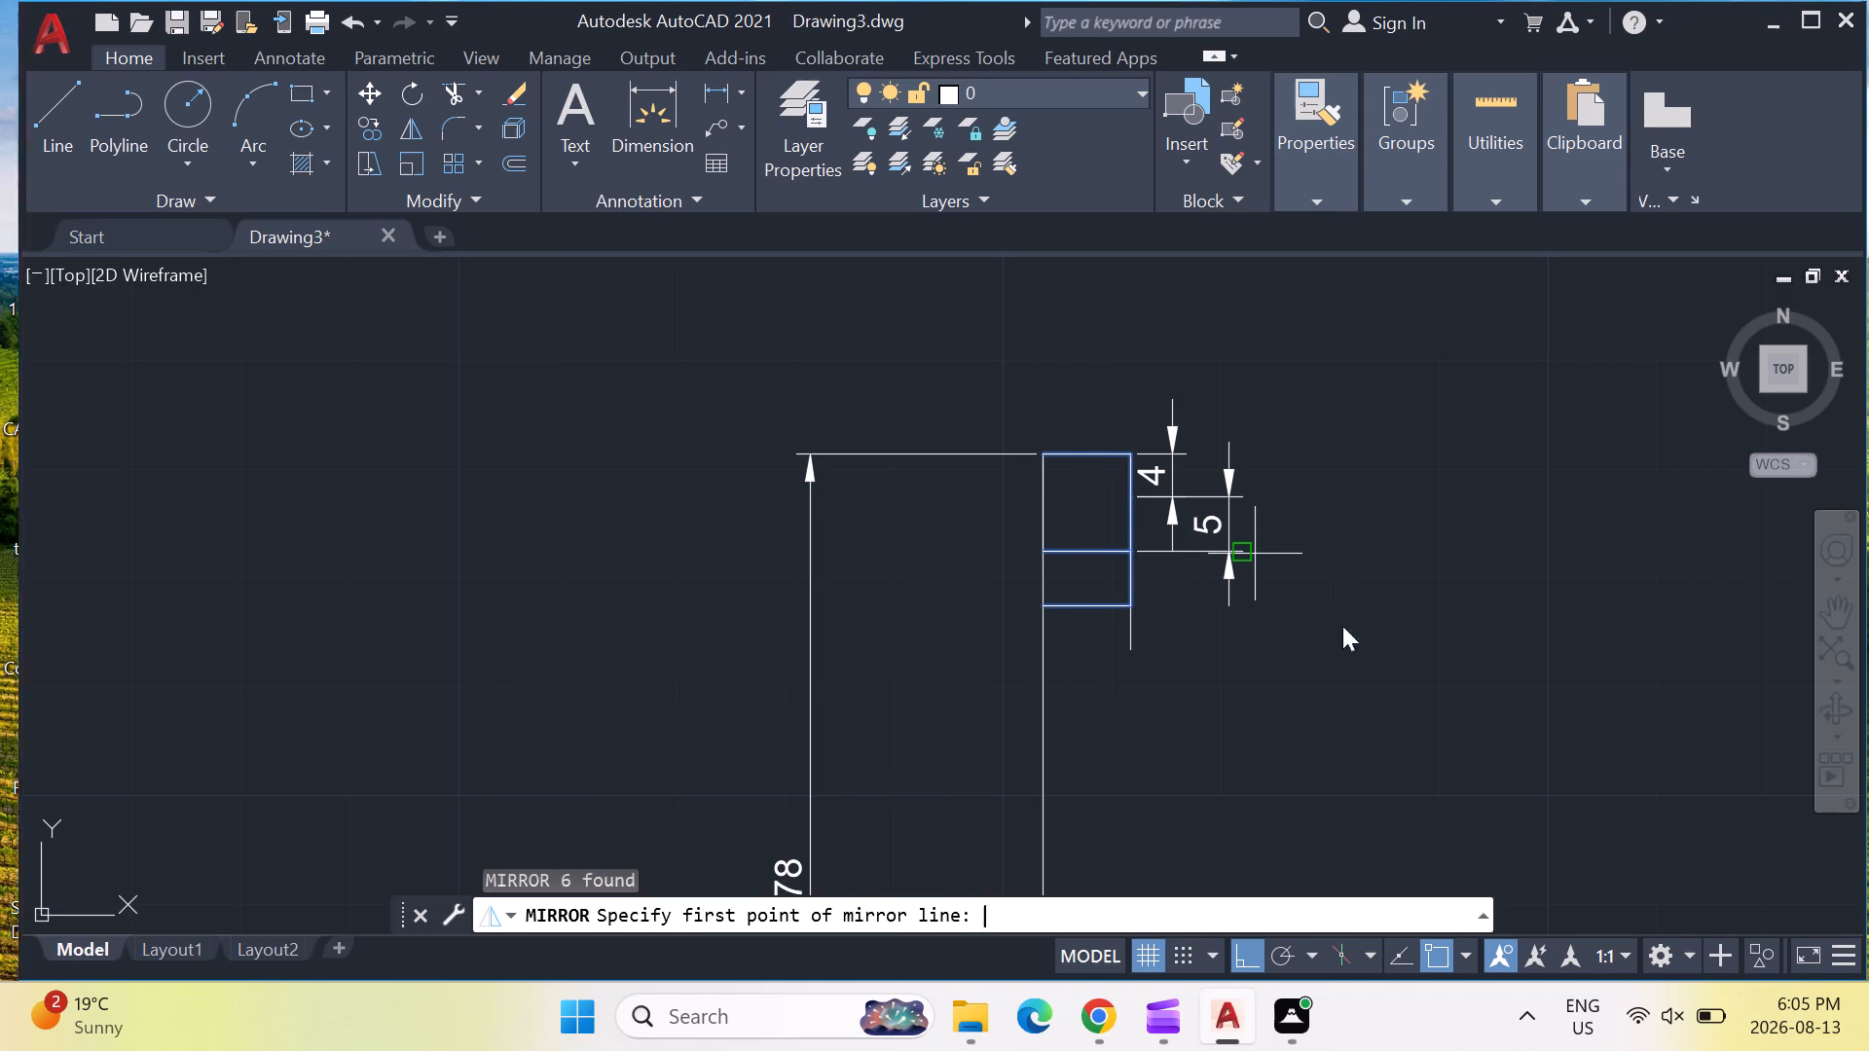
scroll(1301, 496, down, 1)
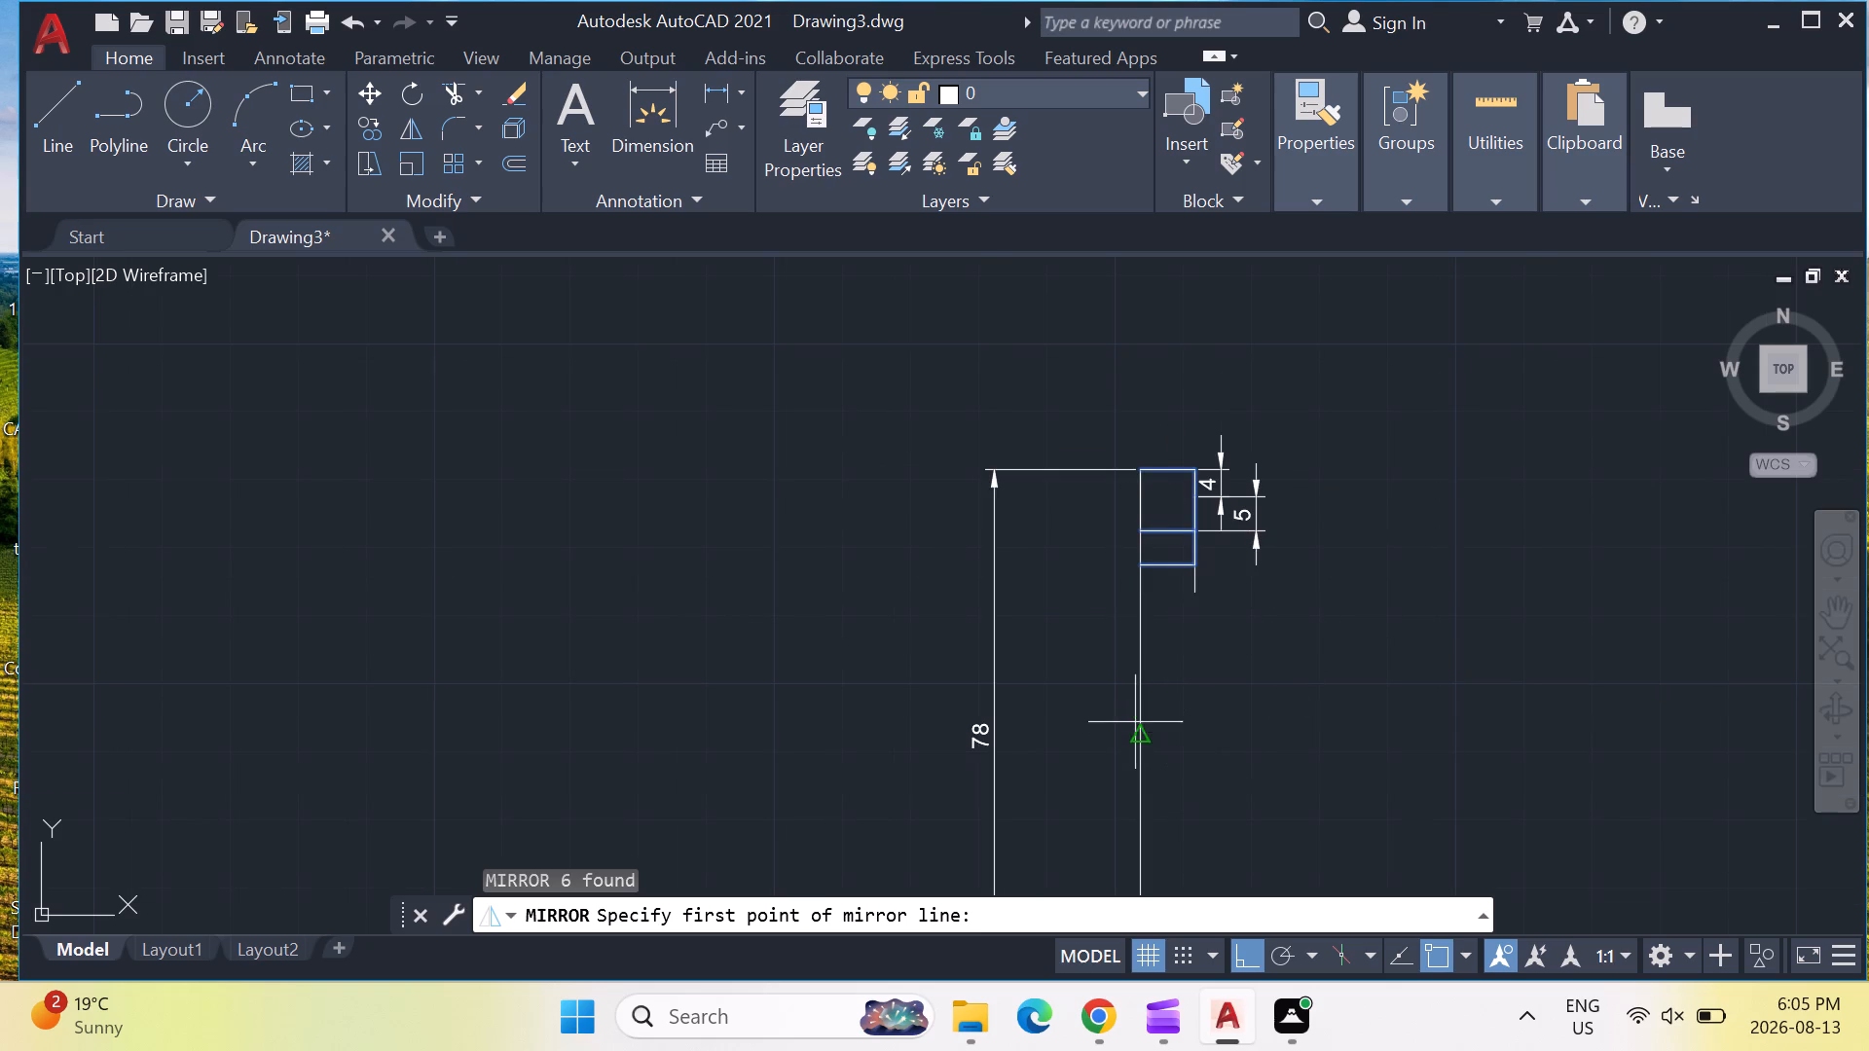
click(1139, 737)
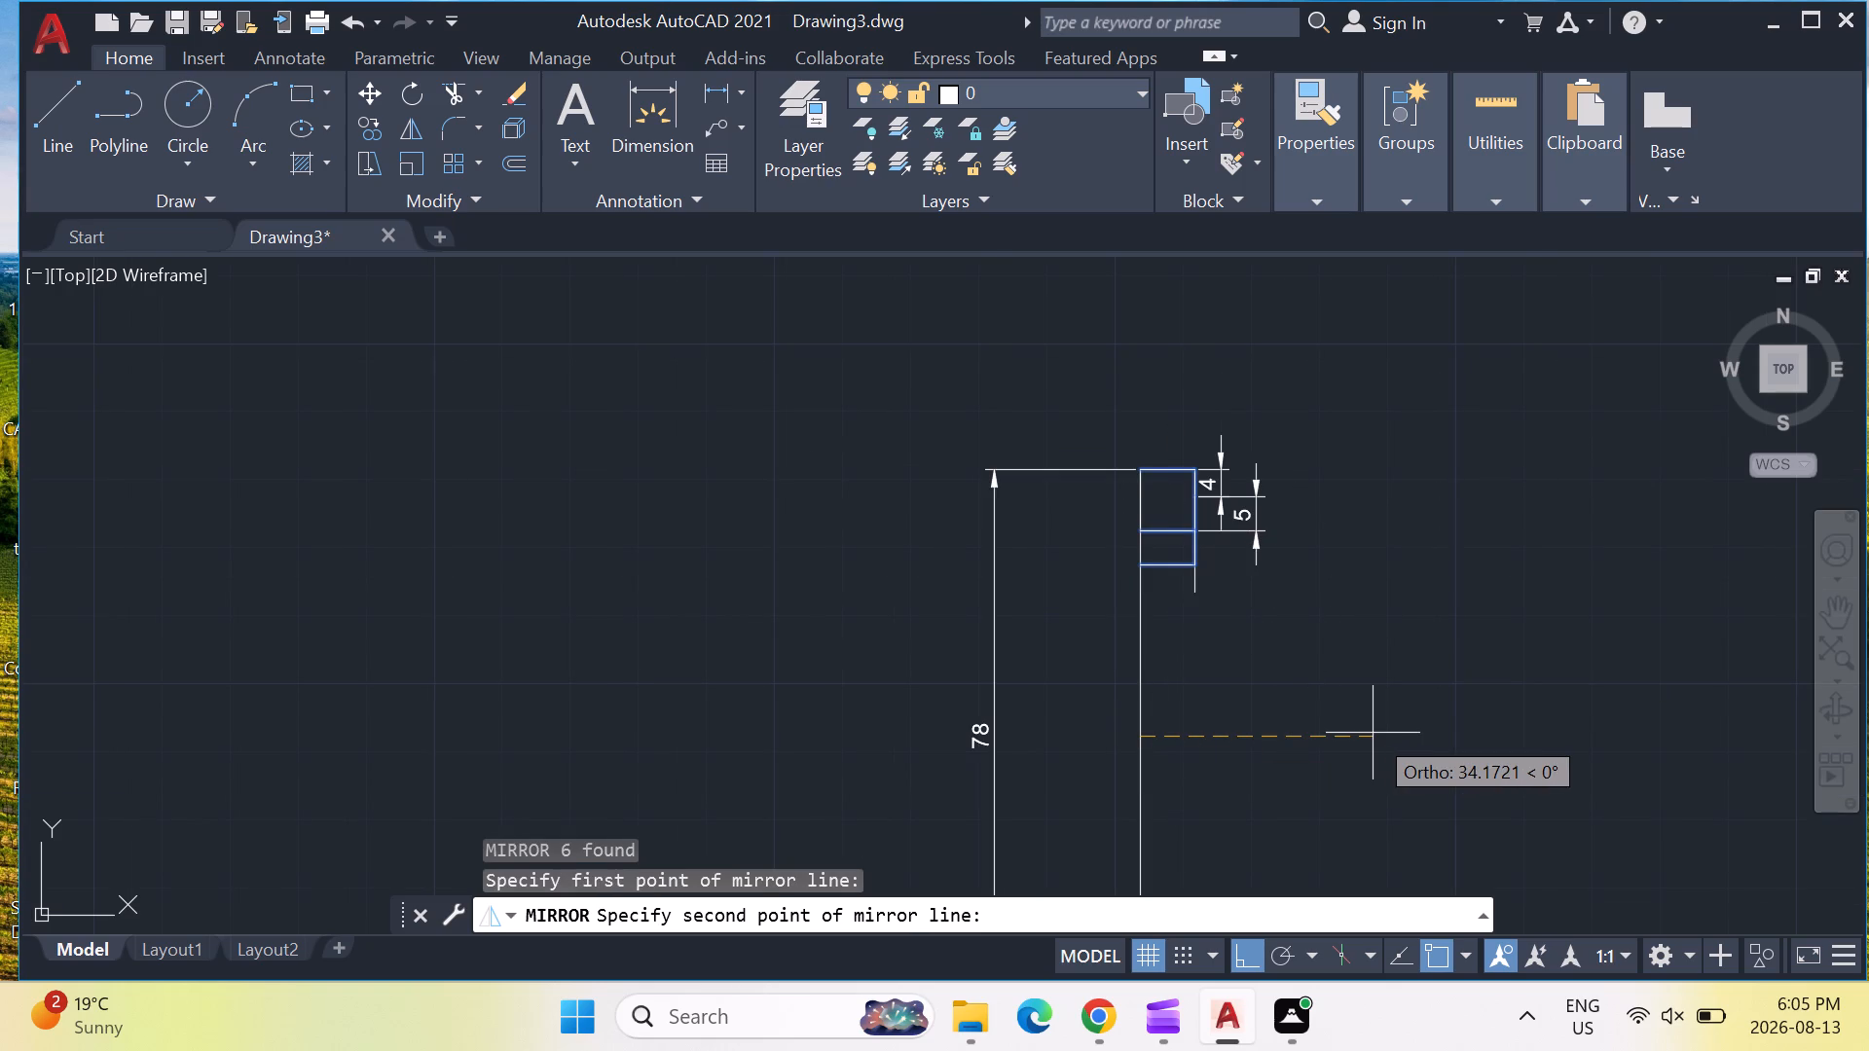
click(1373, 733)
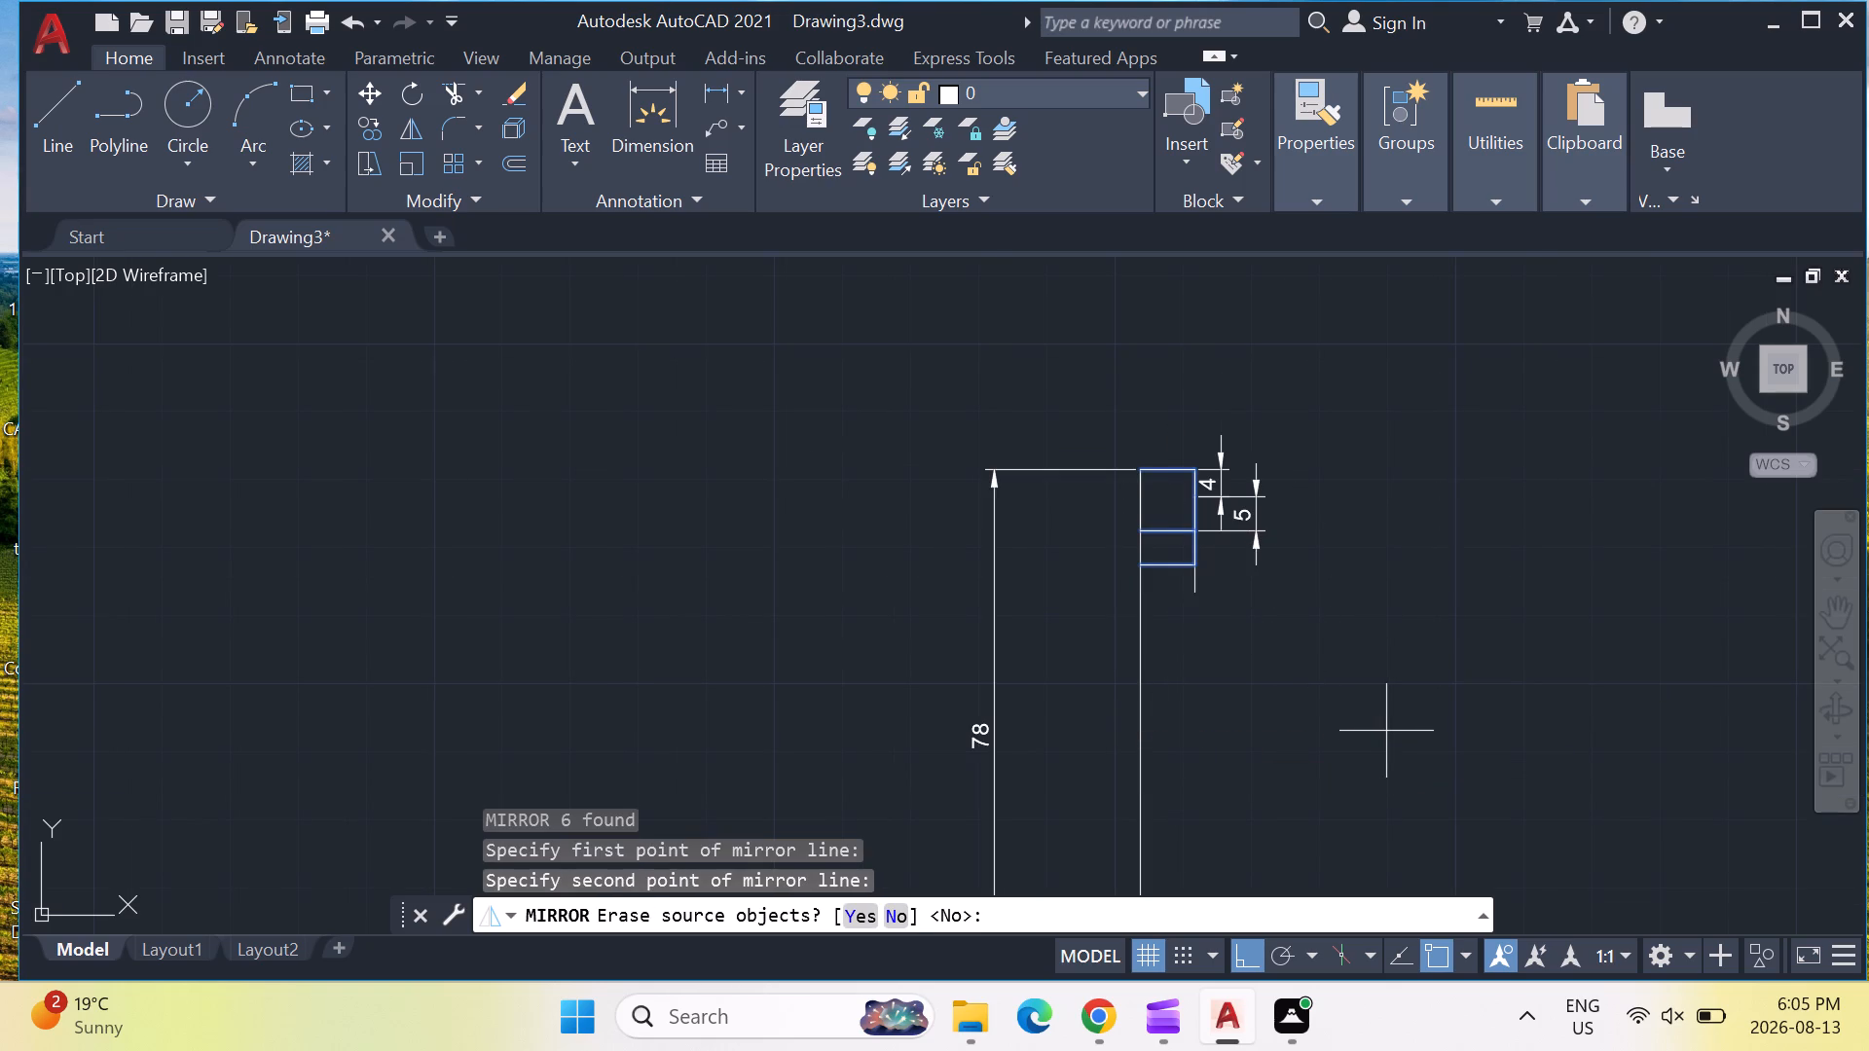
key(Return)
scroll(334, 844, down, 2)
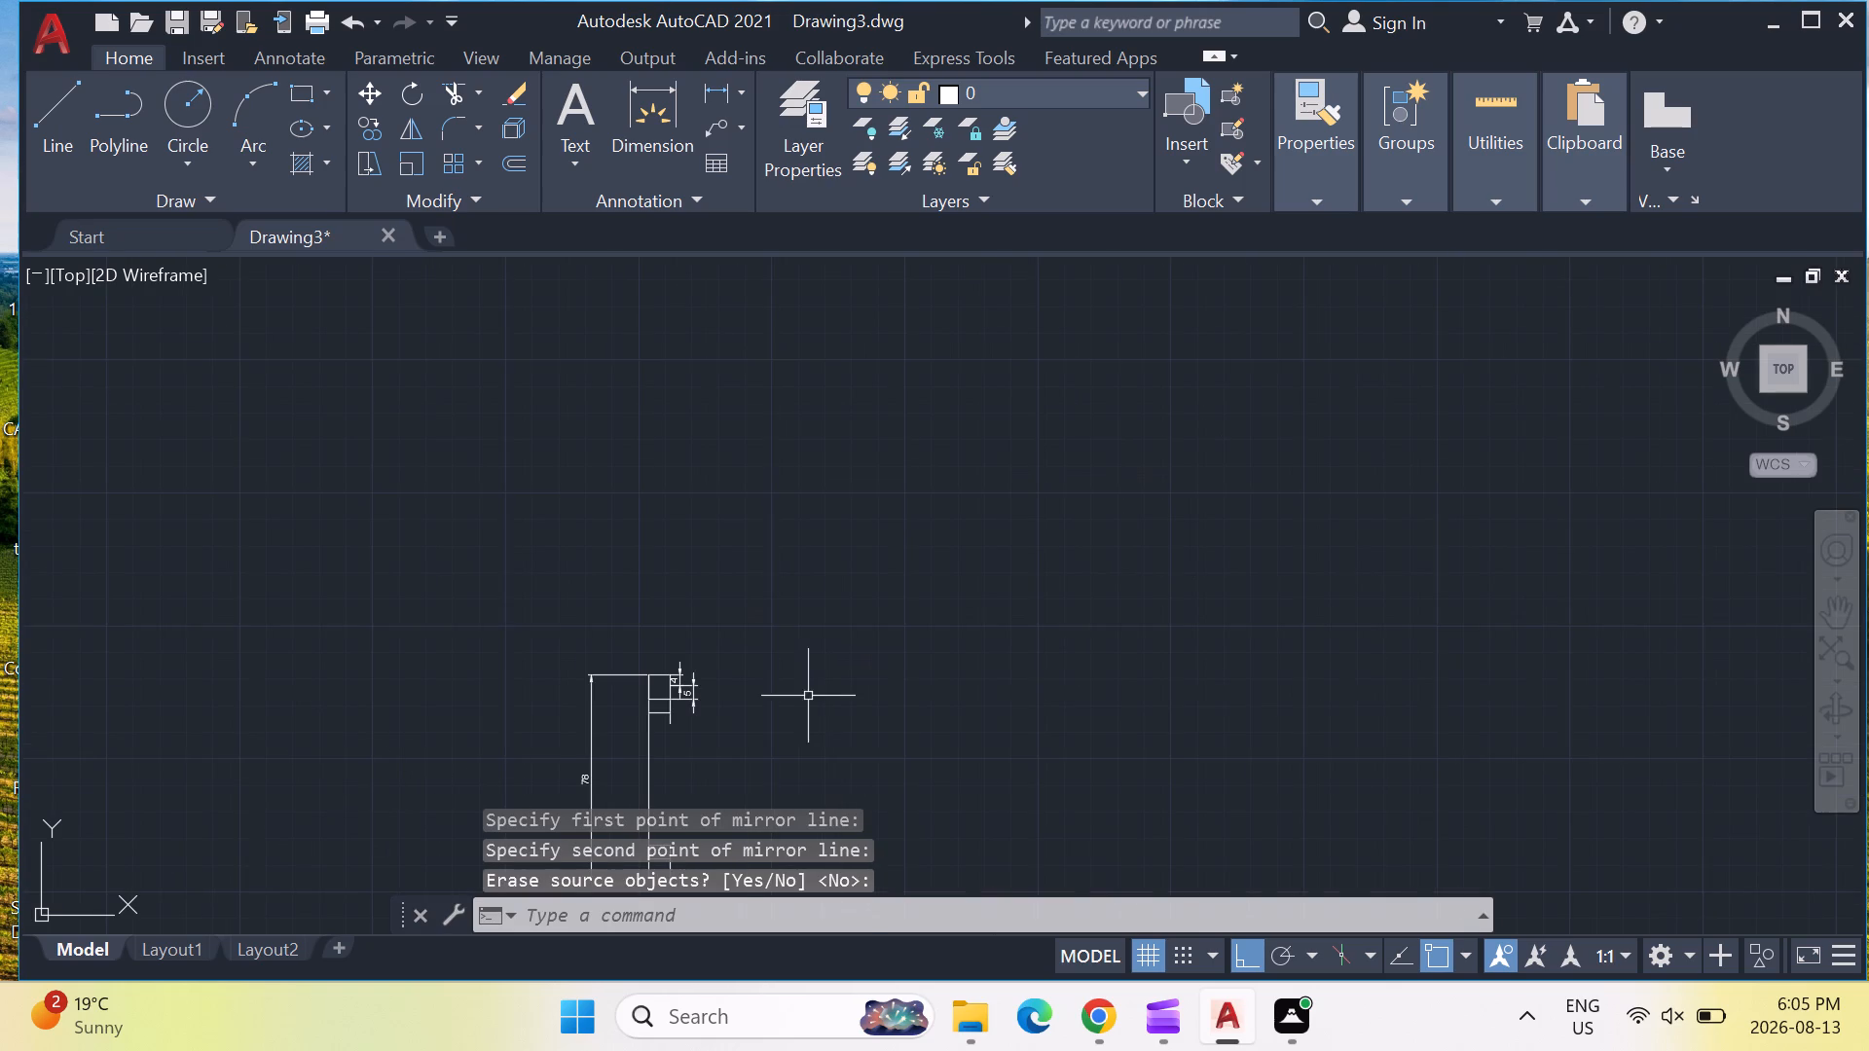
middle_drag(807, 696, 904, 430)
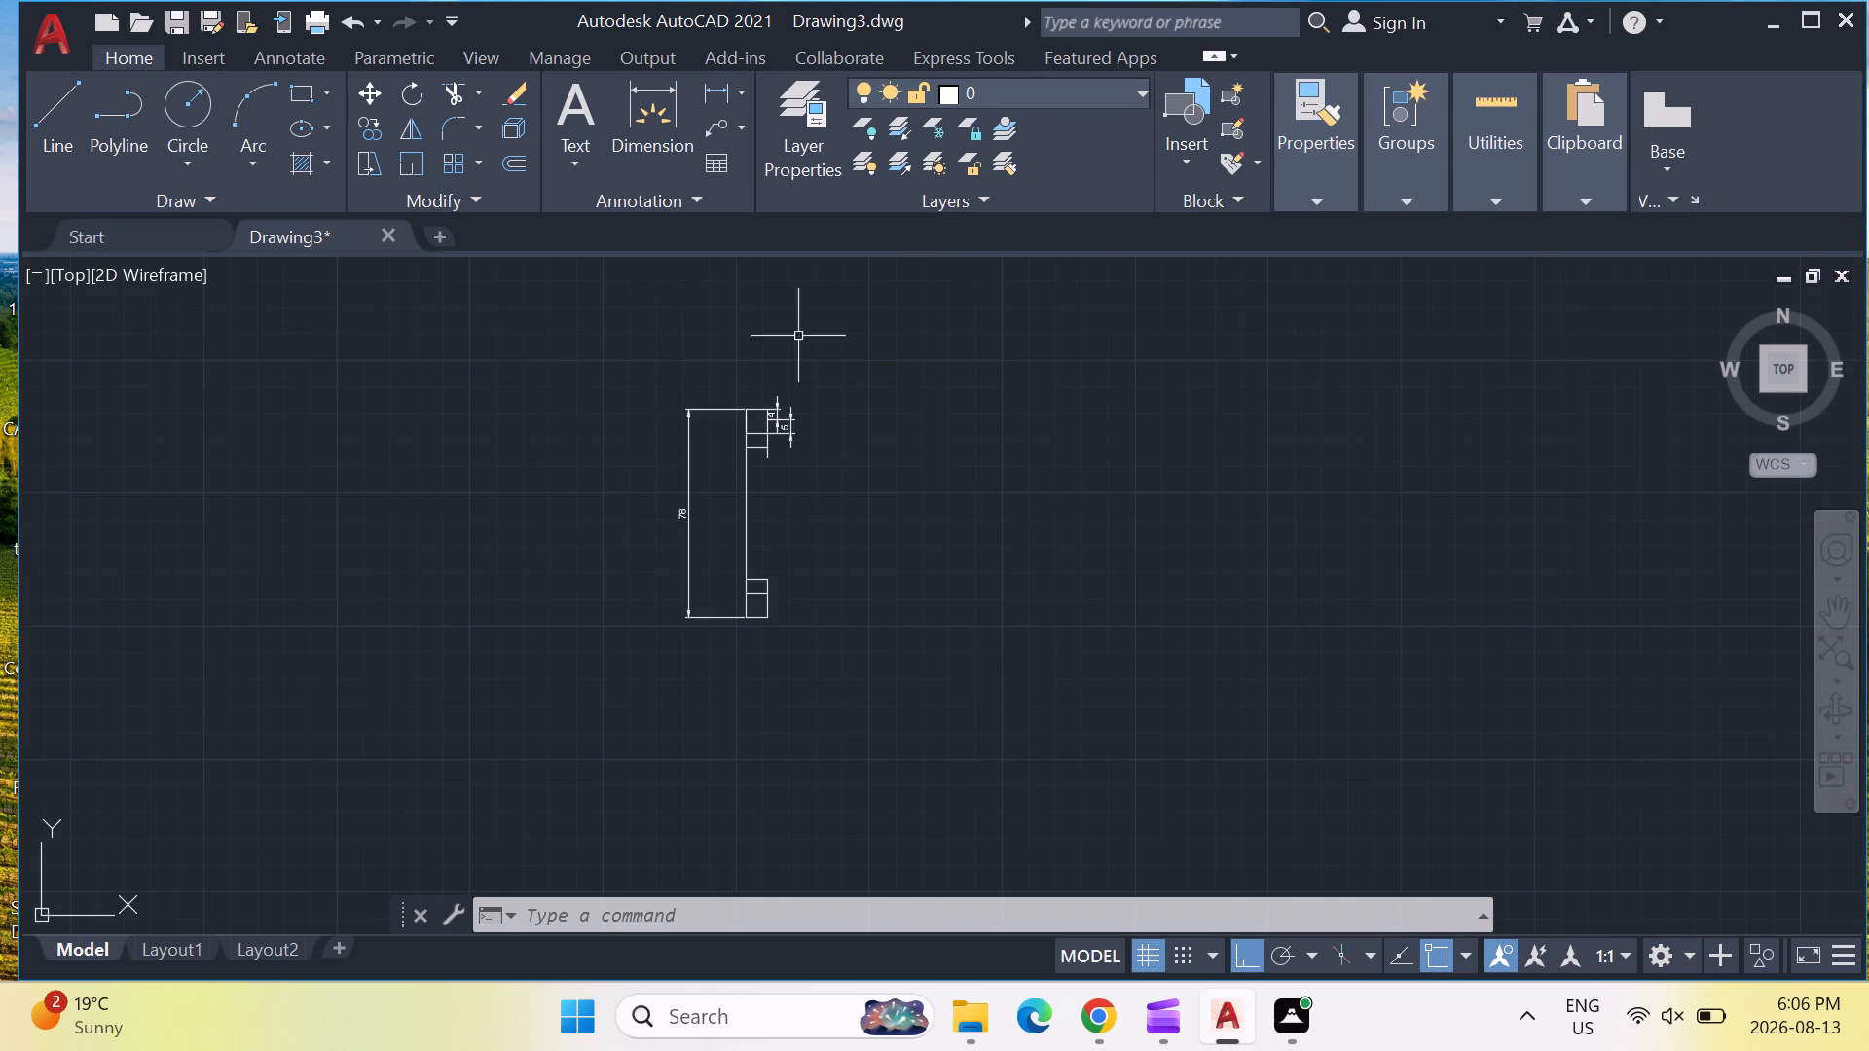
Draw a long horizontal line extending to the right from the midpoint of the long vertical line.
scroll(706, 490, up, 1)
middle_drag(728, 477, 960, 520)
middle_click(966, 520)
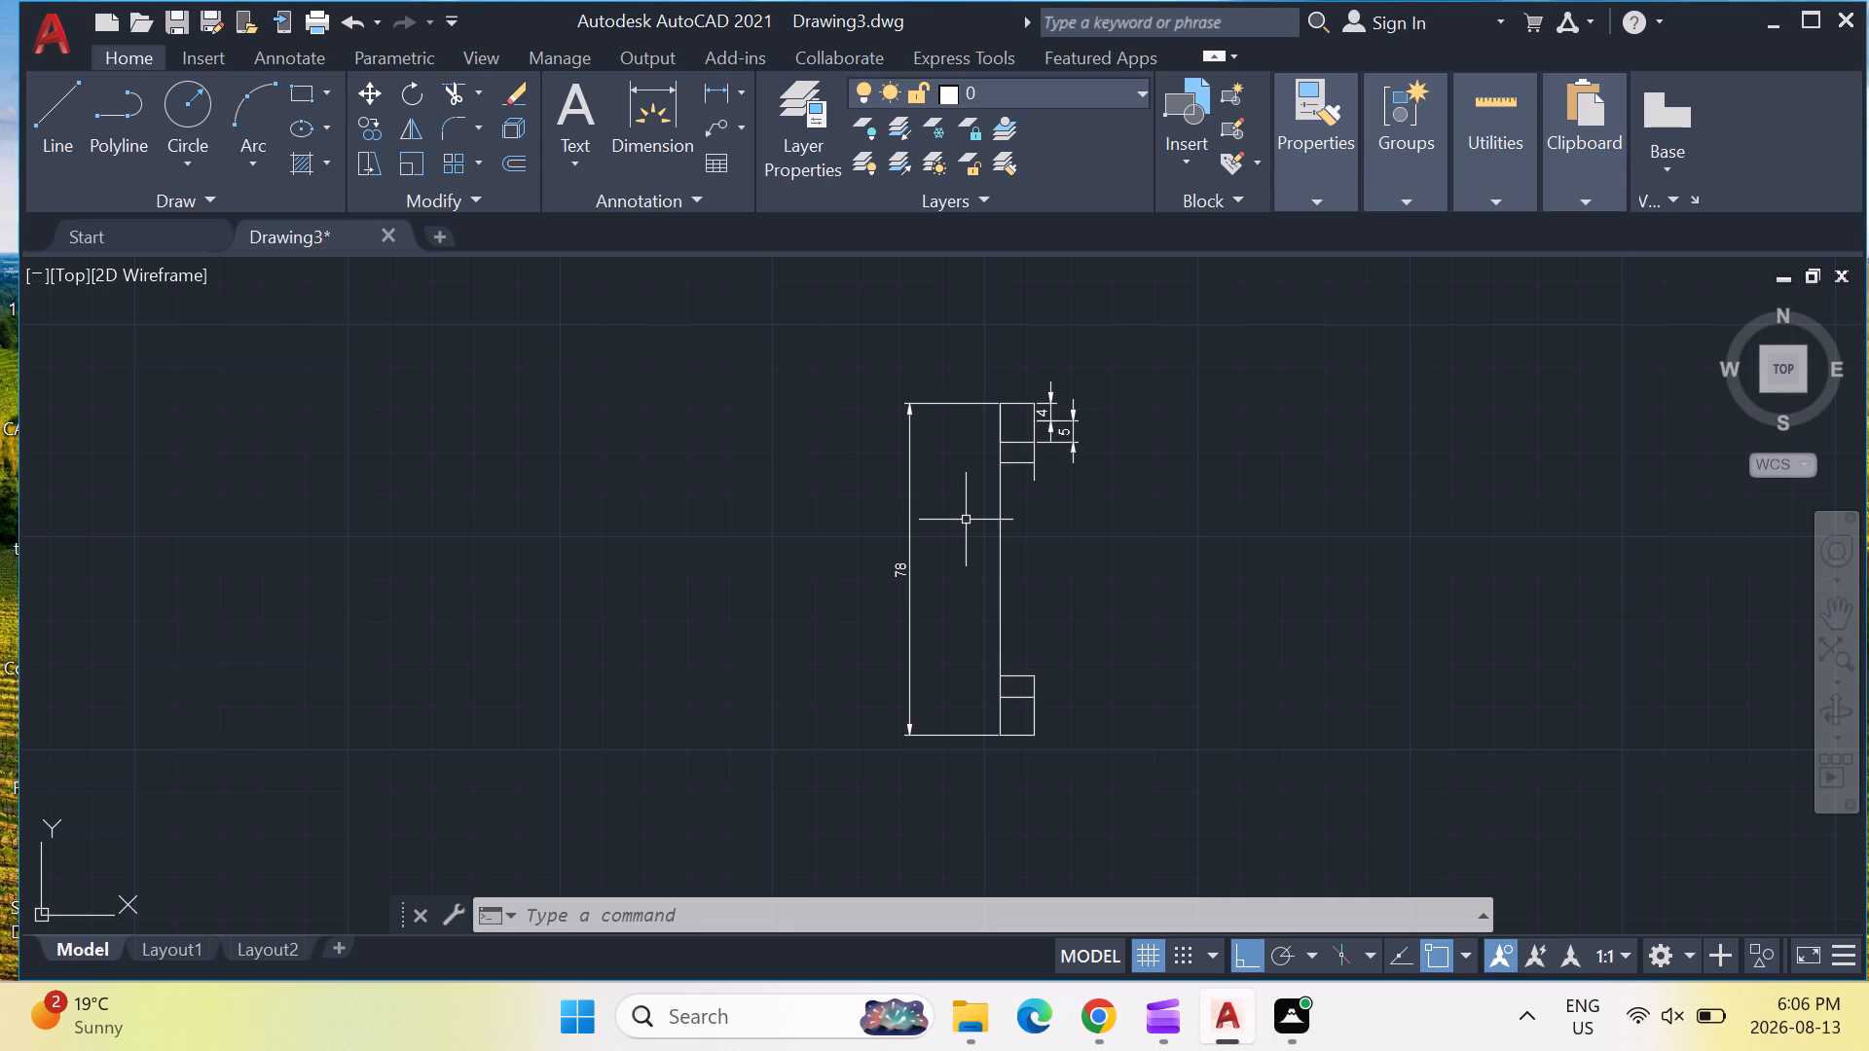
click(55, 116)
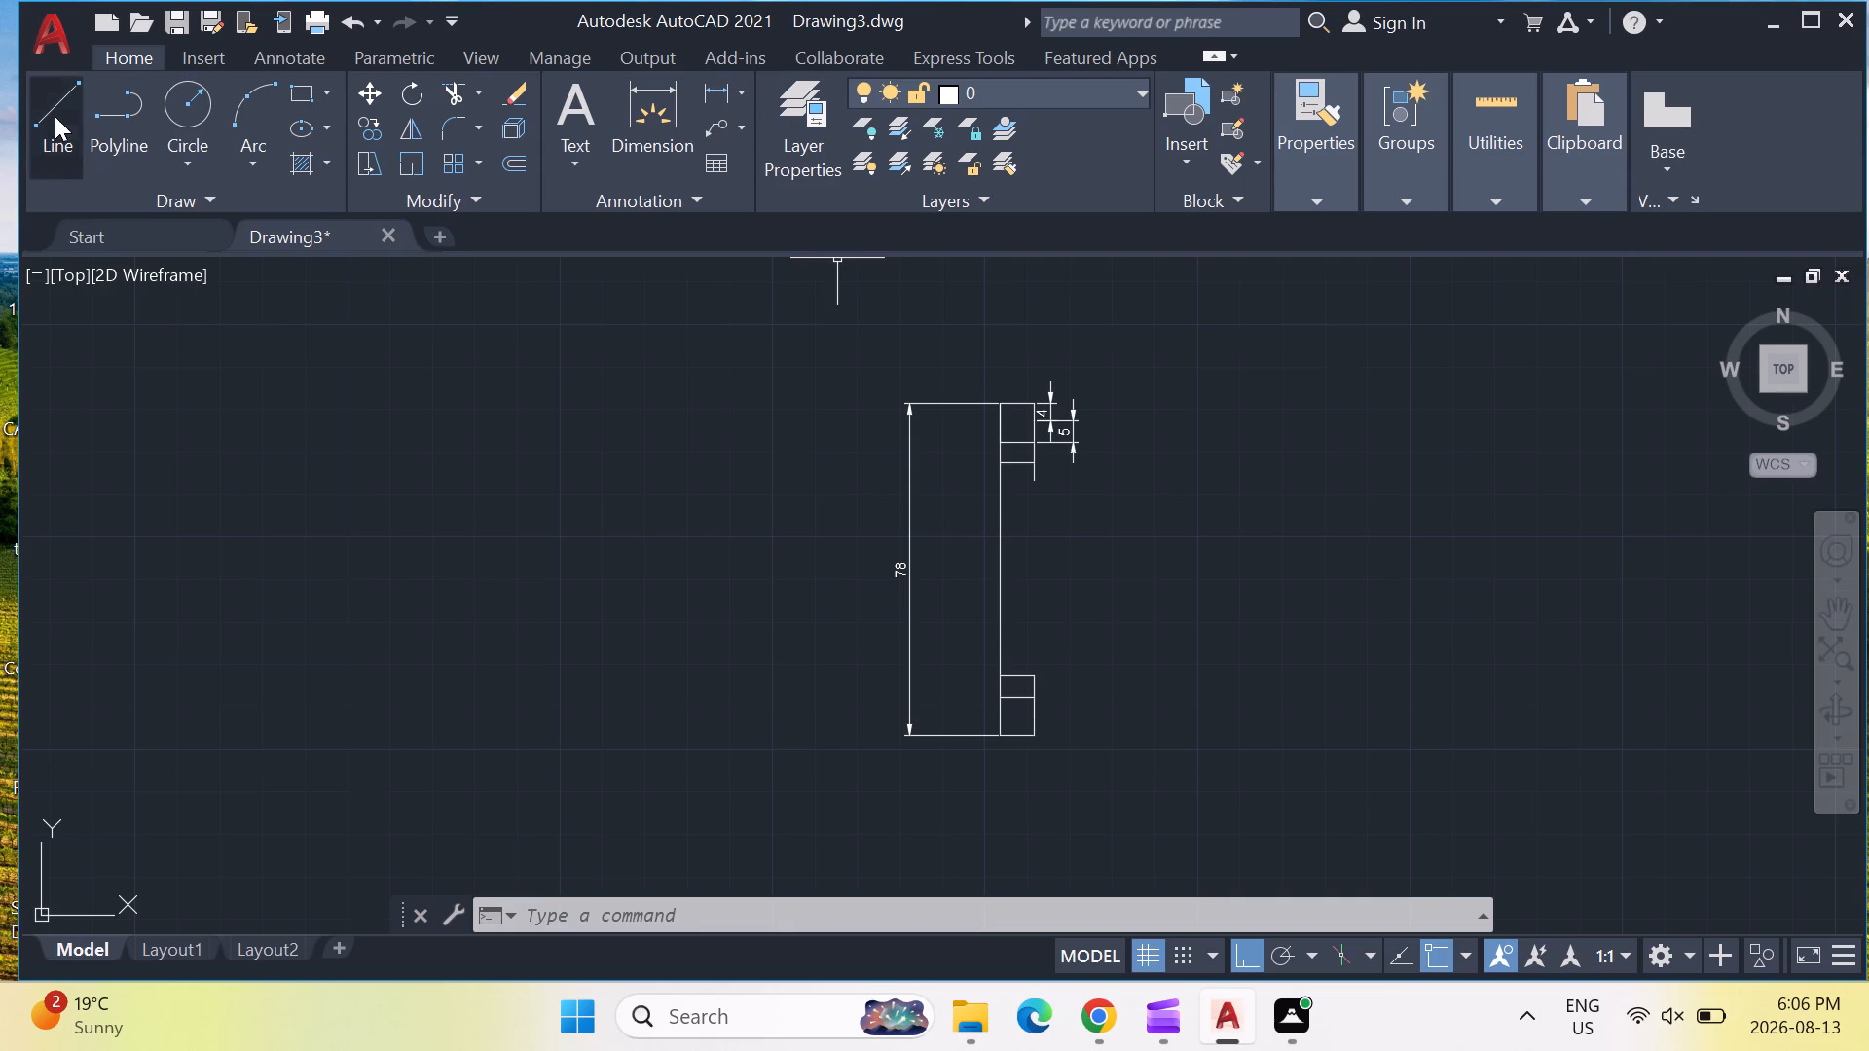
click(996, 563)
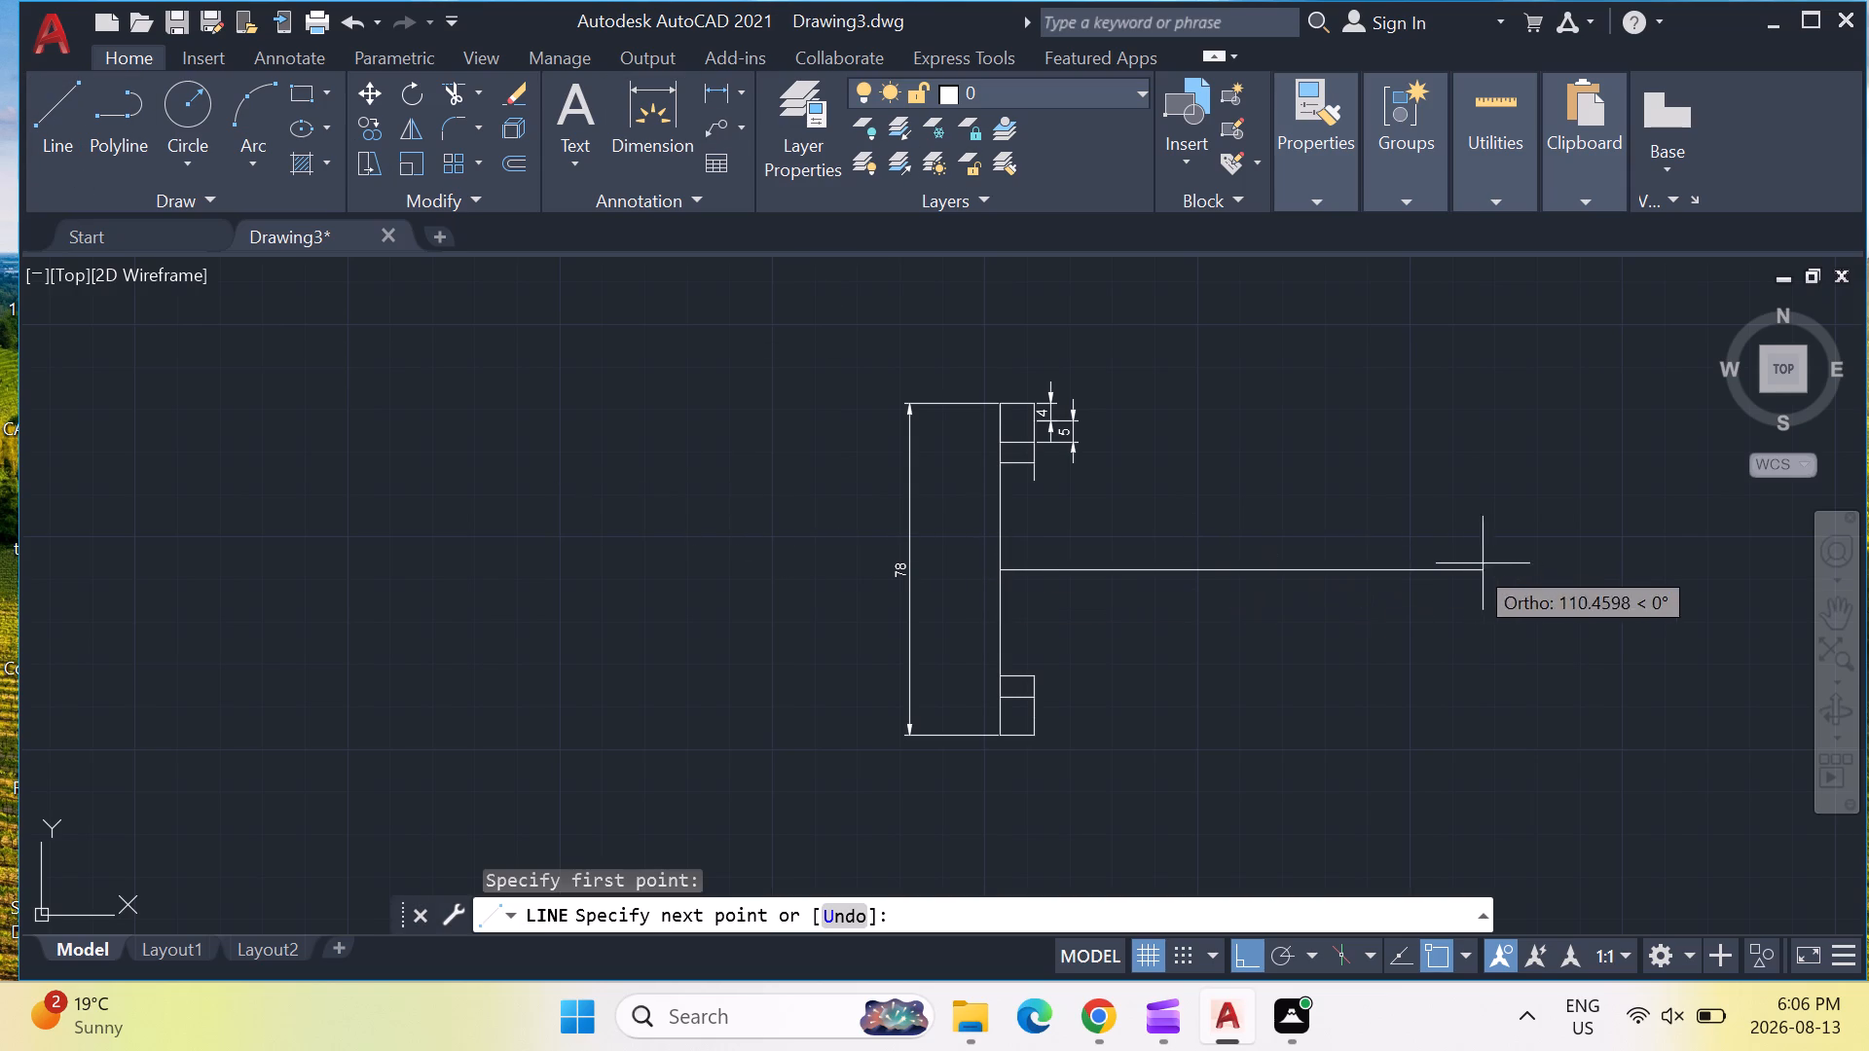
click(1519, 563)
key(Escape)
key(Escape)
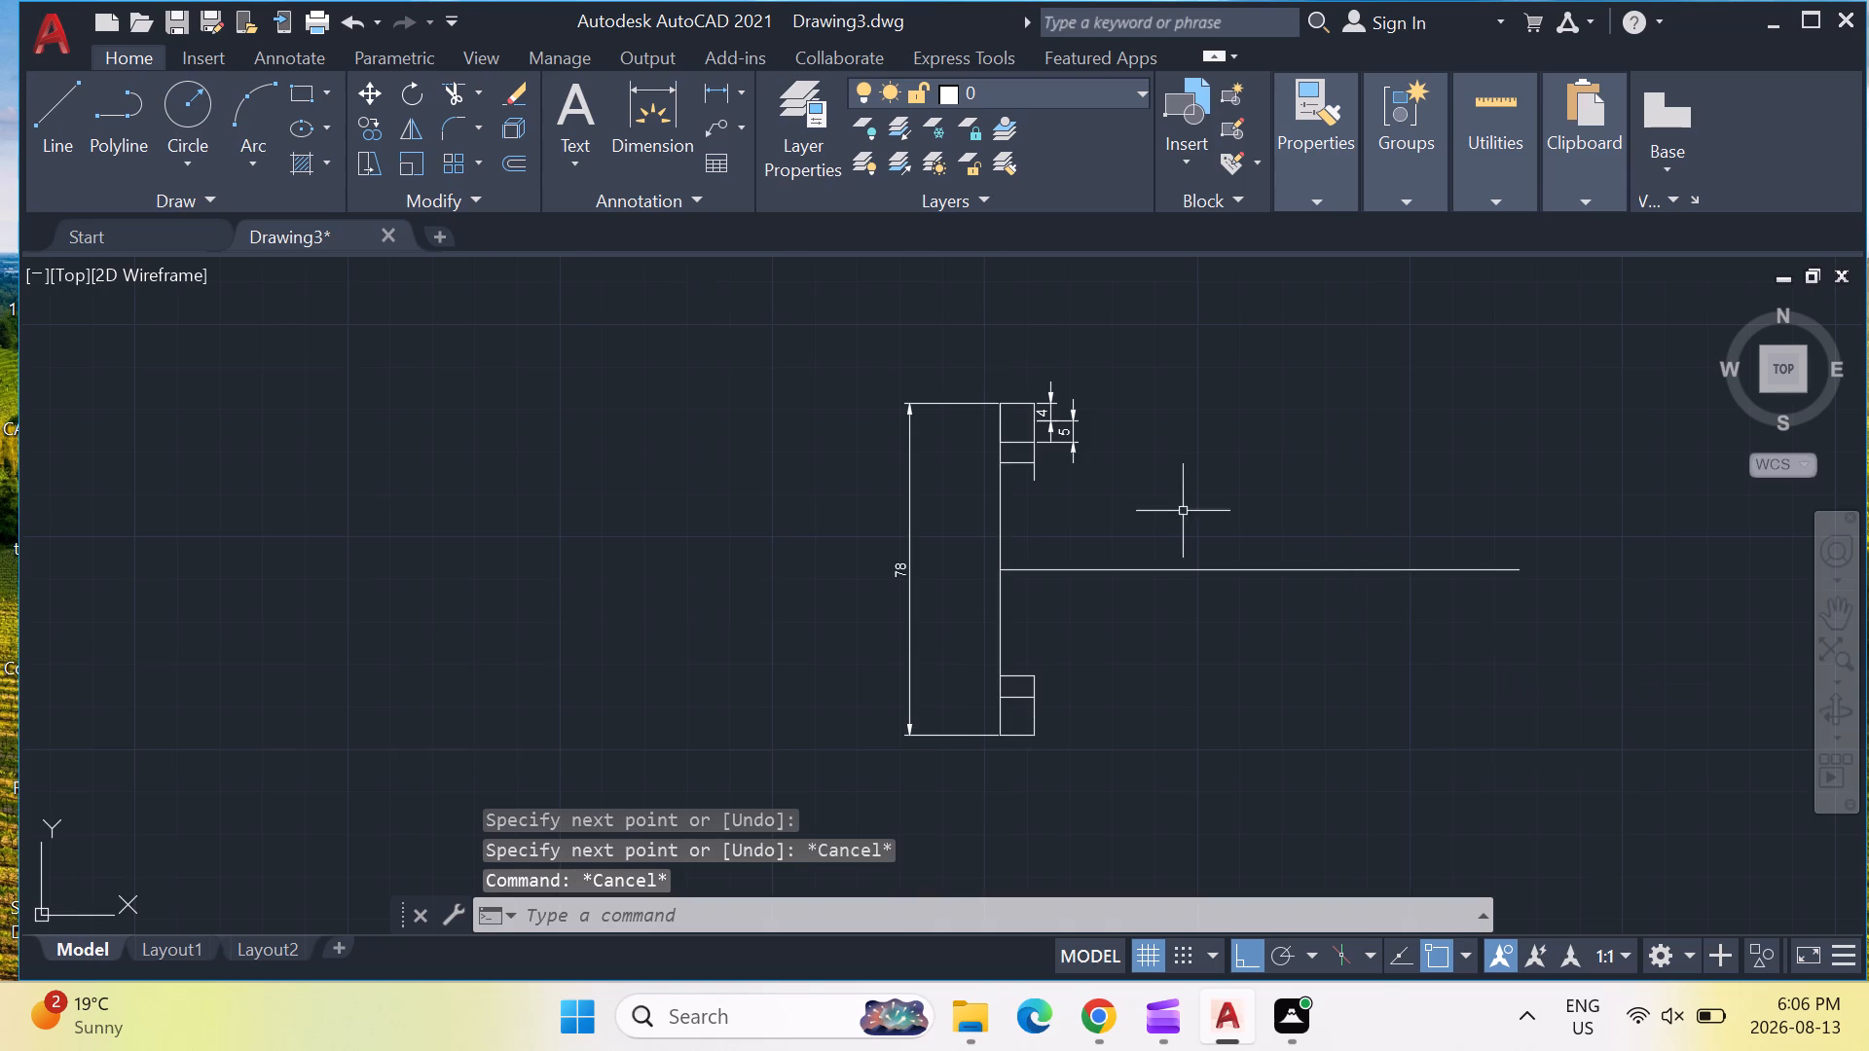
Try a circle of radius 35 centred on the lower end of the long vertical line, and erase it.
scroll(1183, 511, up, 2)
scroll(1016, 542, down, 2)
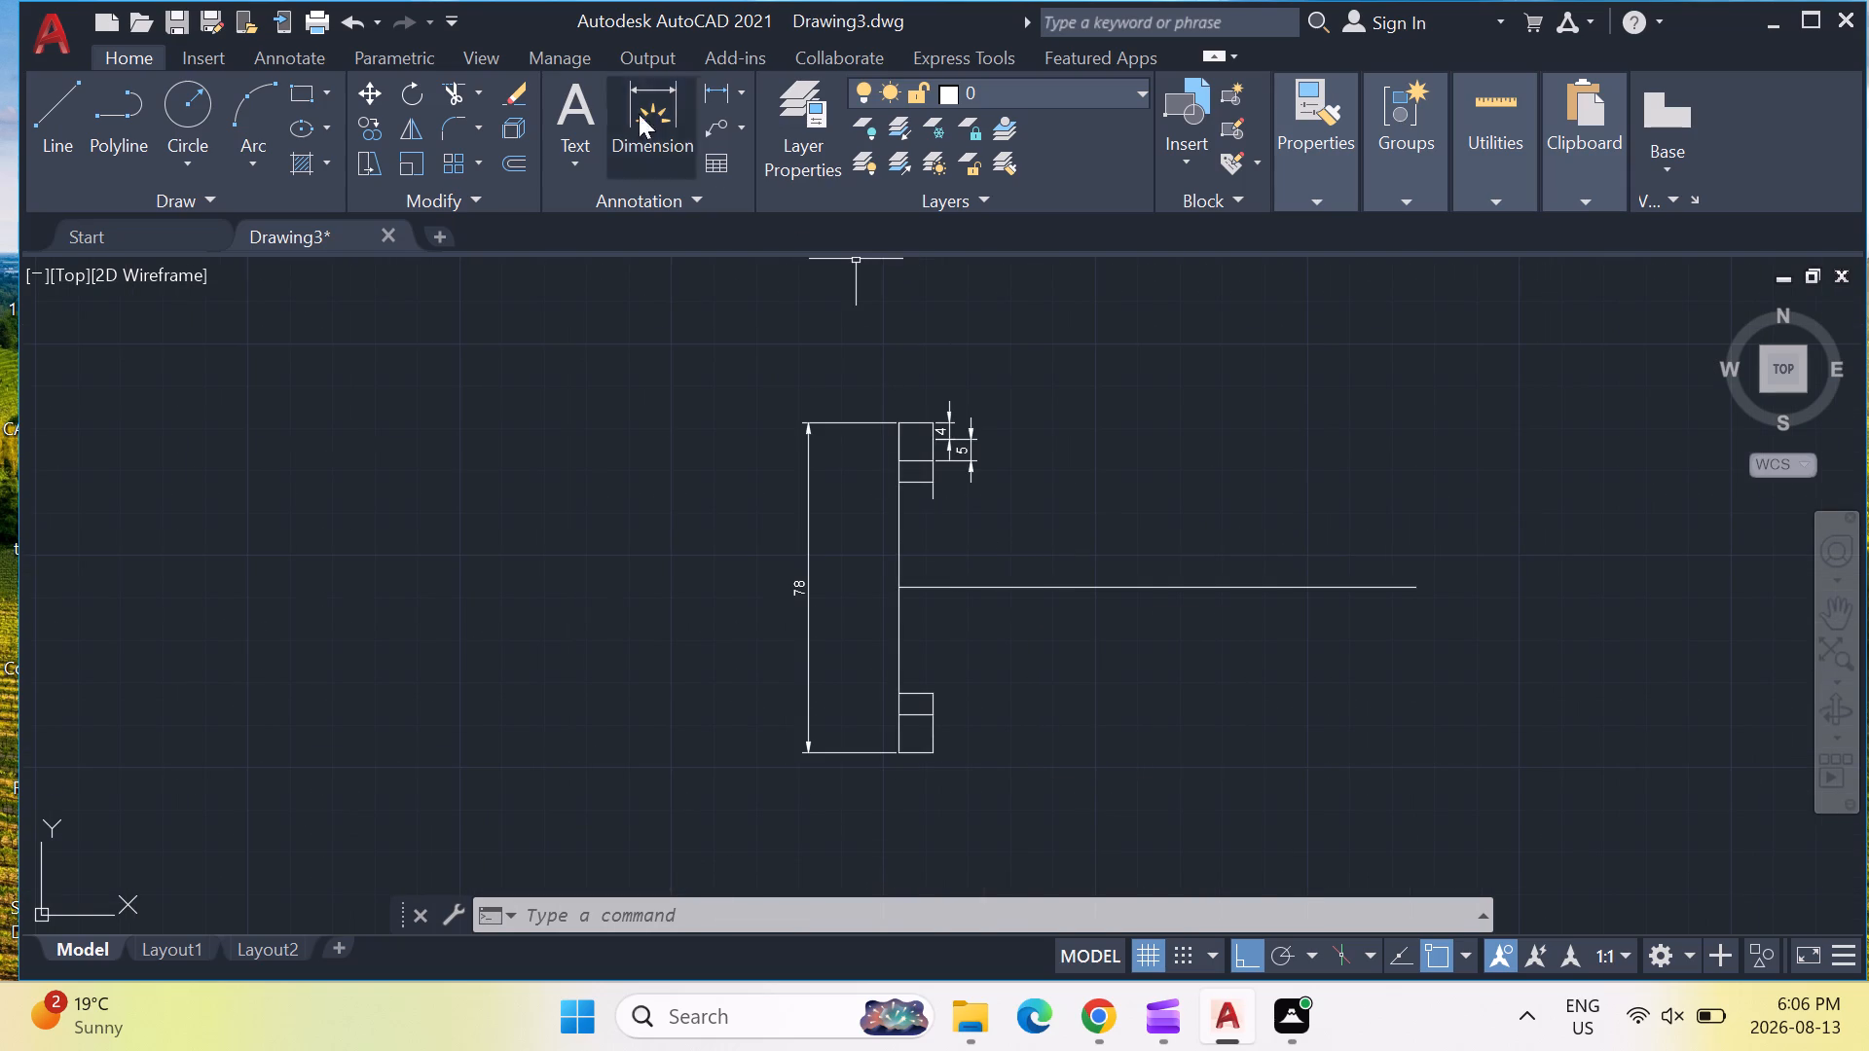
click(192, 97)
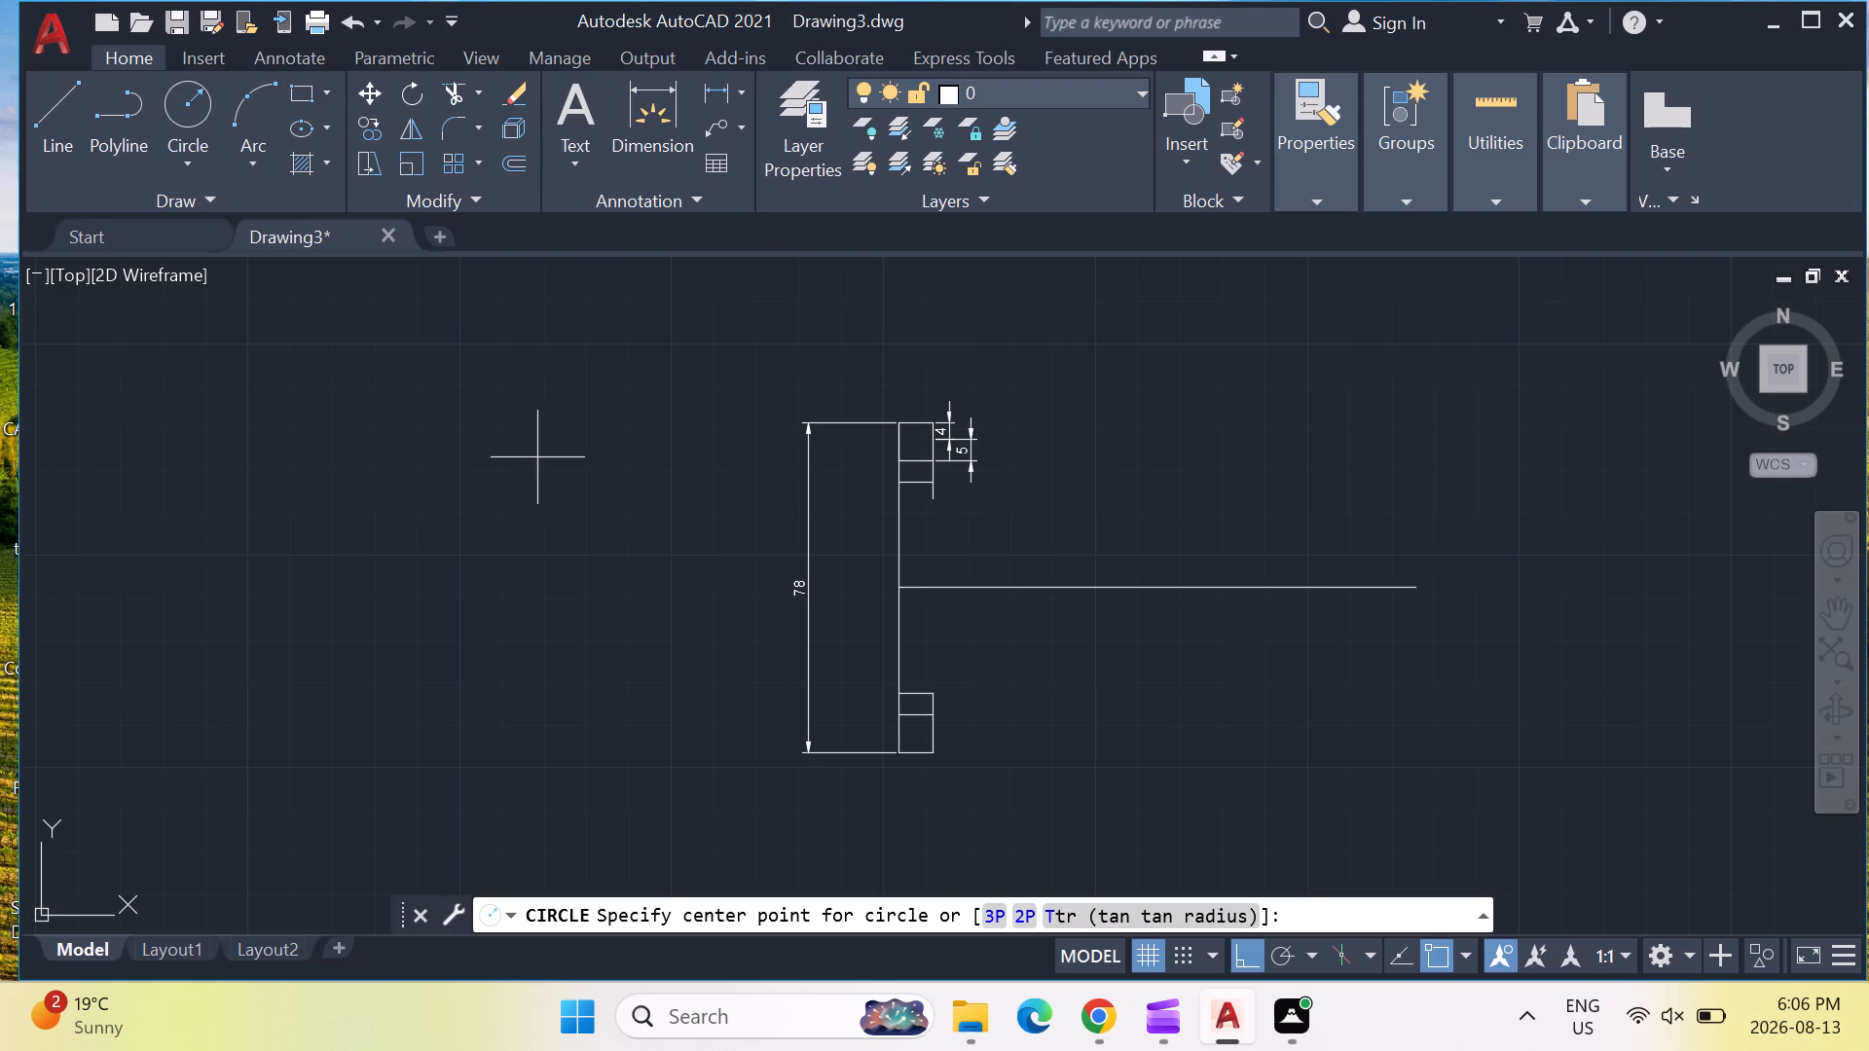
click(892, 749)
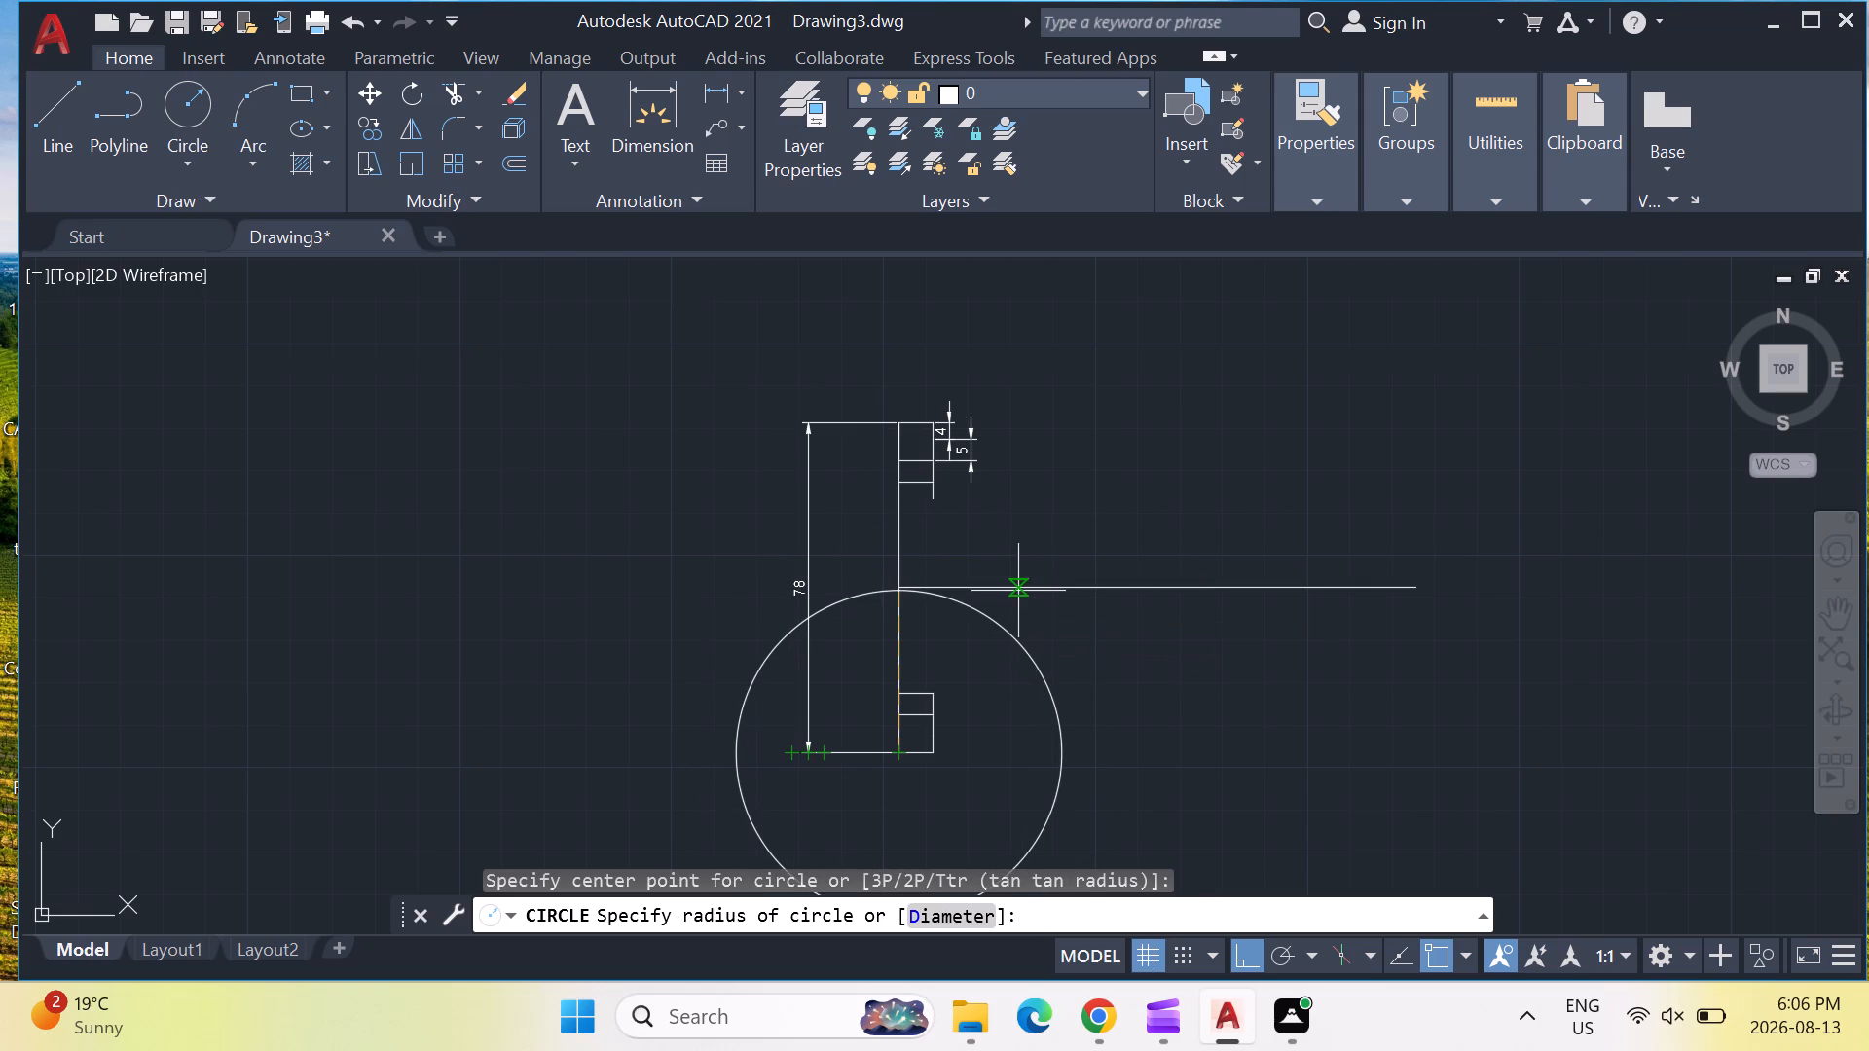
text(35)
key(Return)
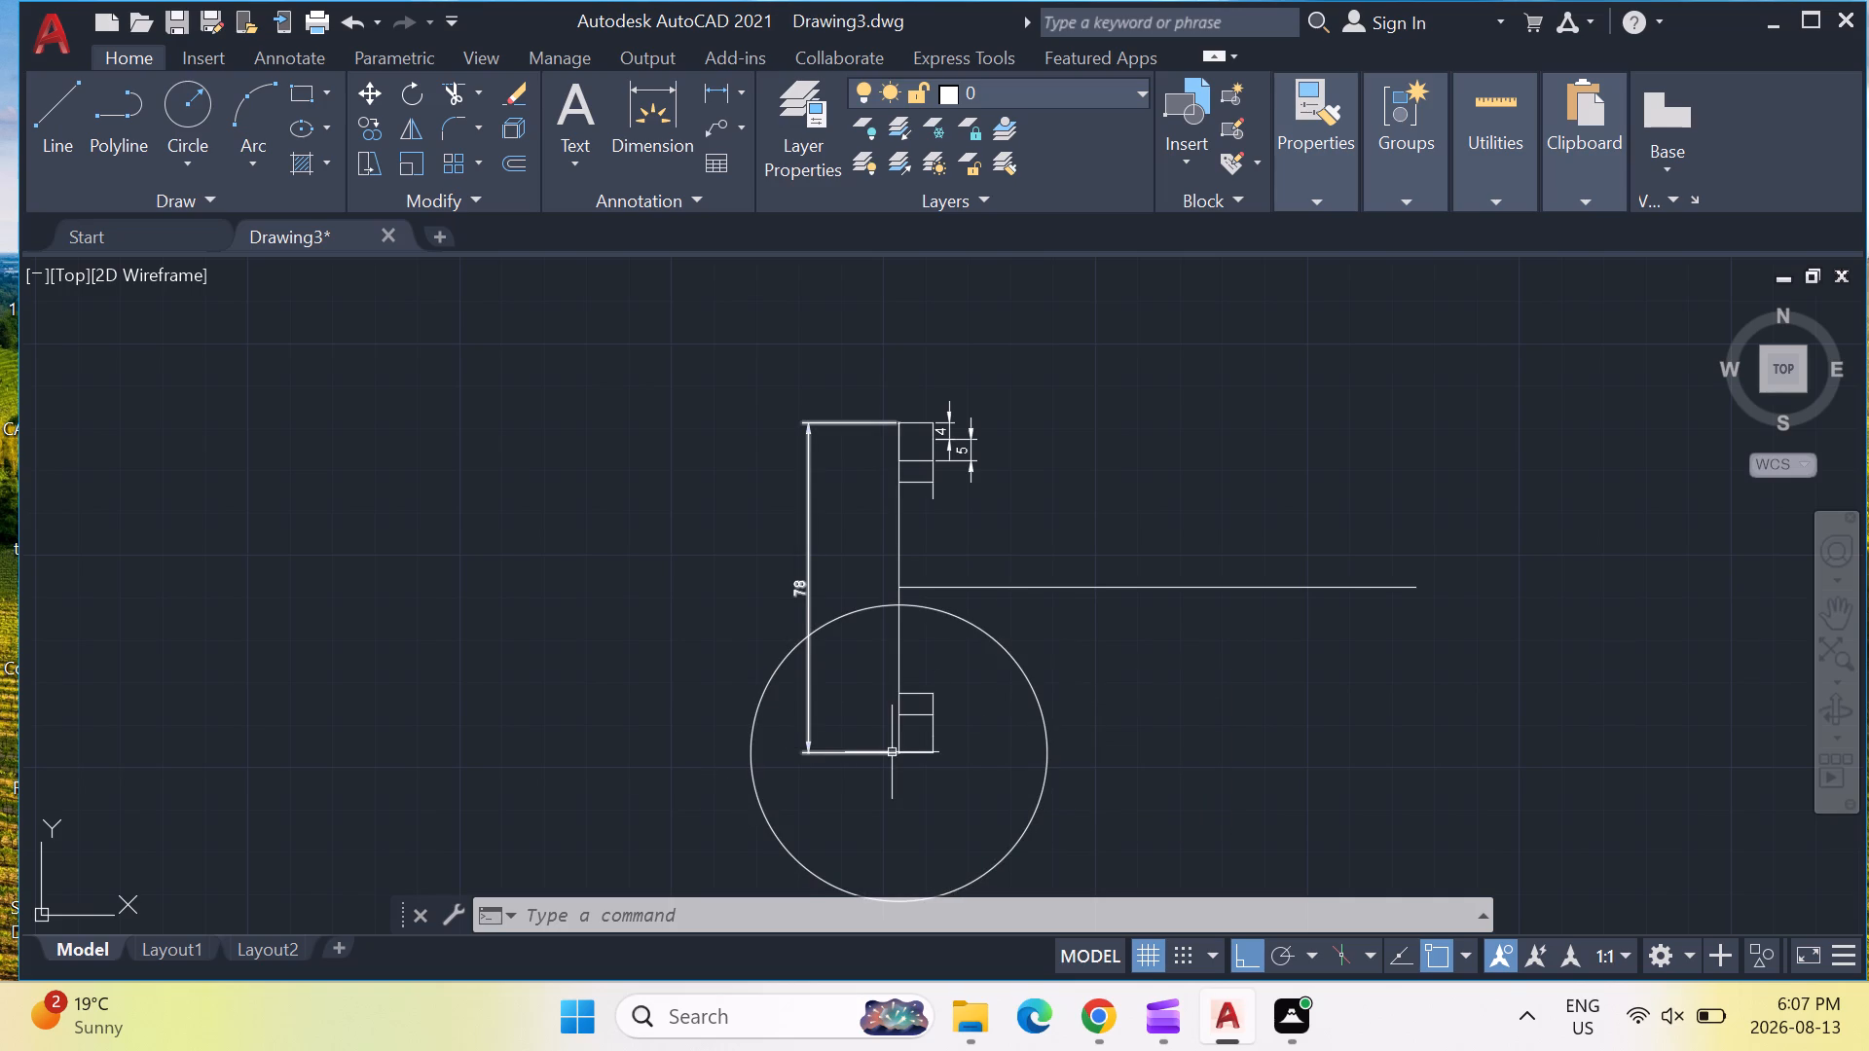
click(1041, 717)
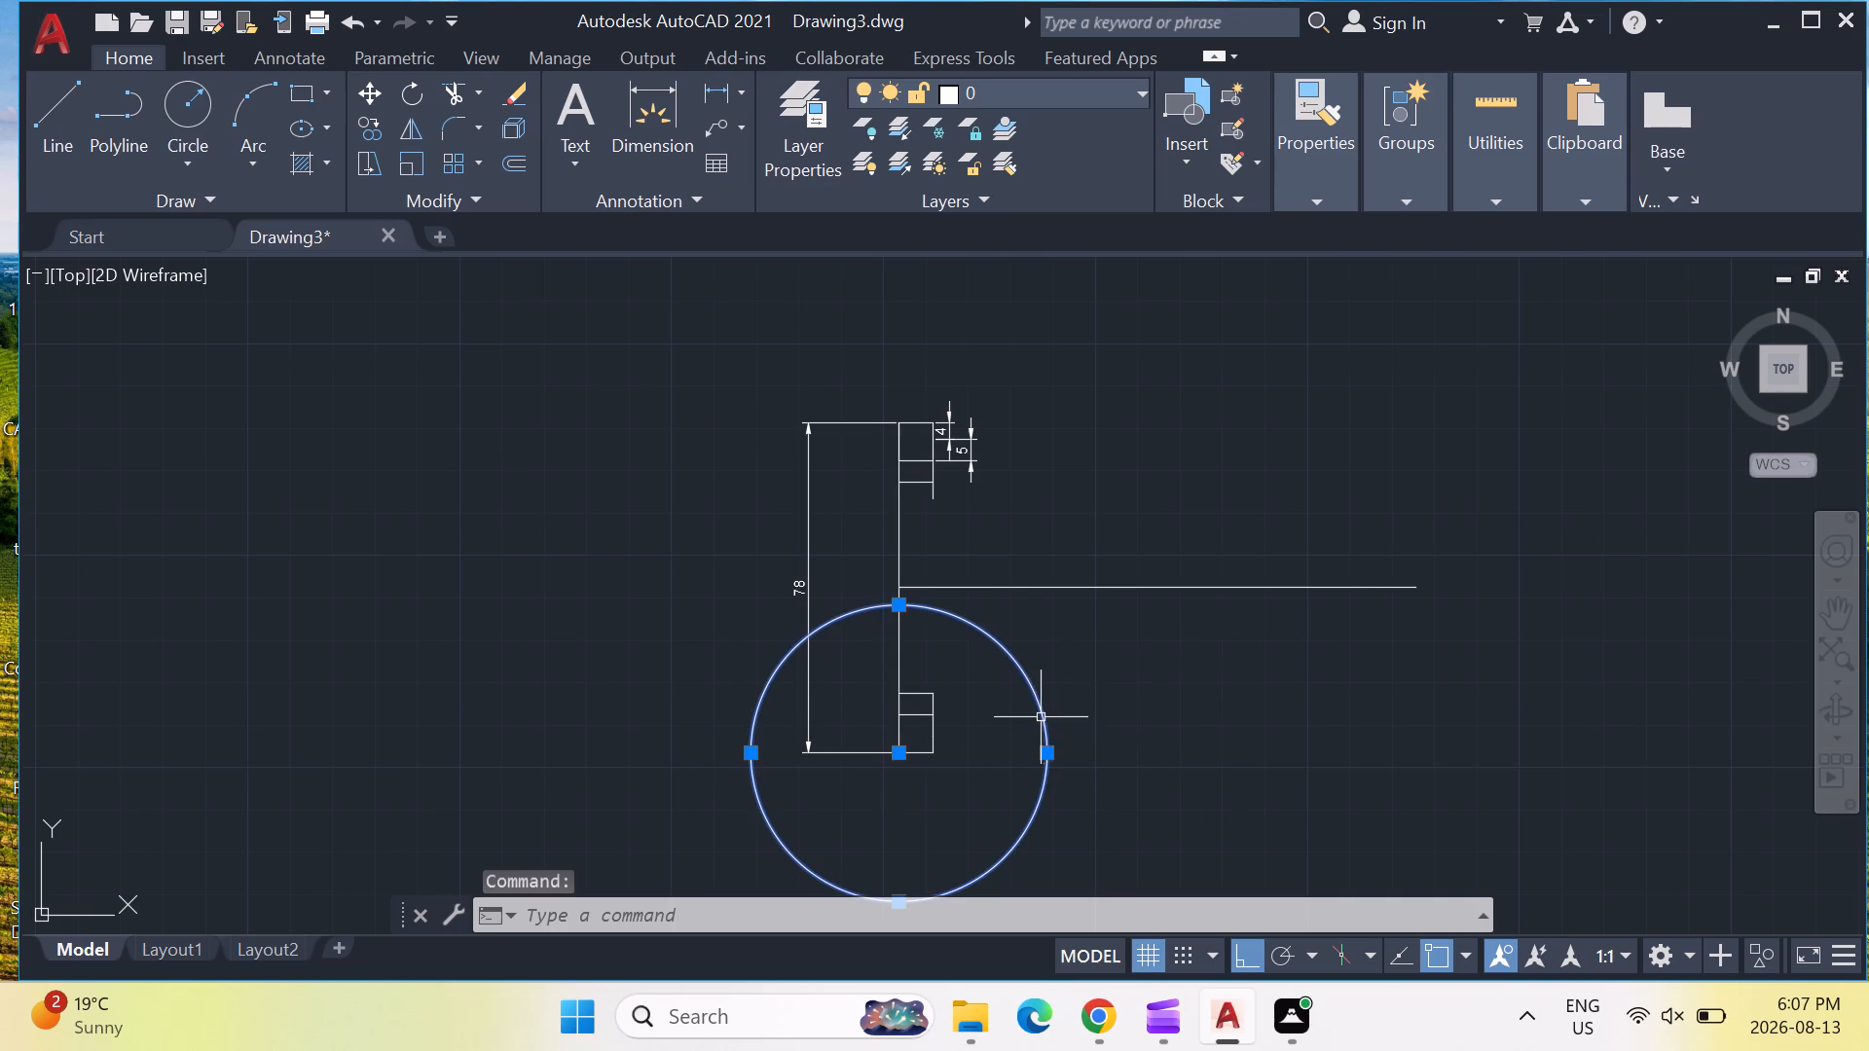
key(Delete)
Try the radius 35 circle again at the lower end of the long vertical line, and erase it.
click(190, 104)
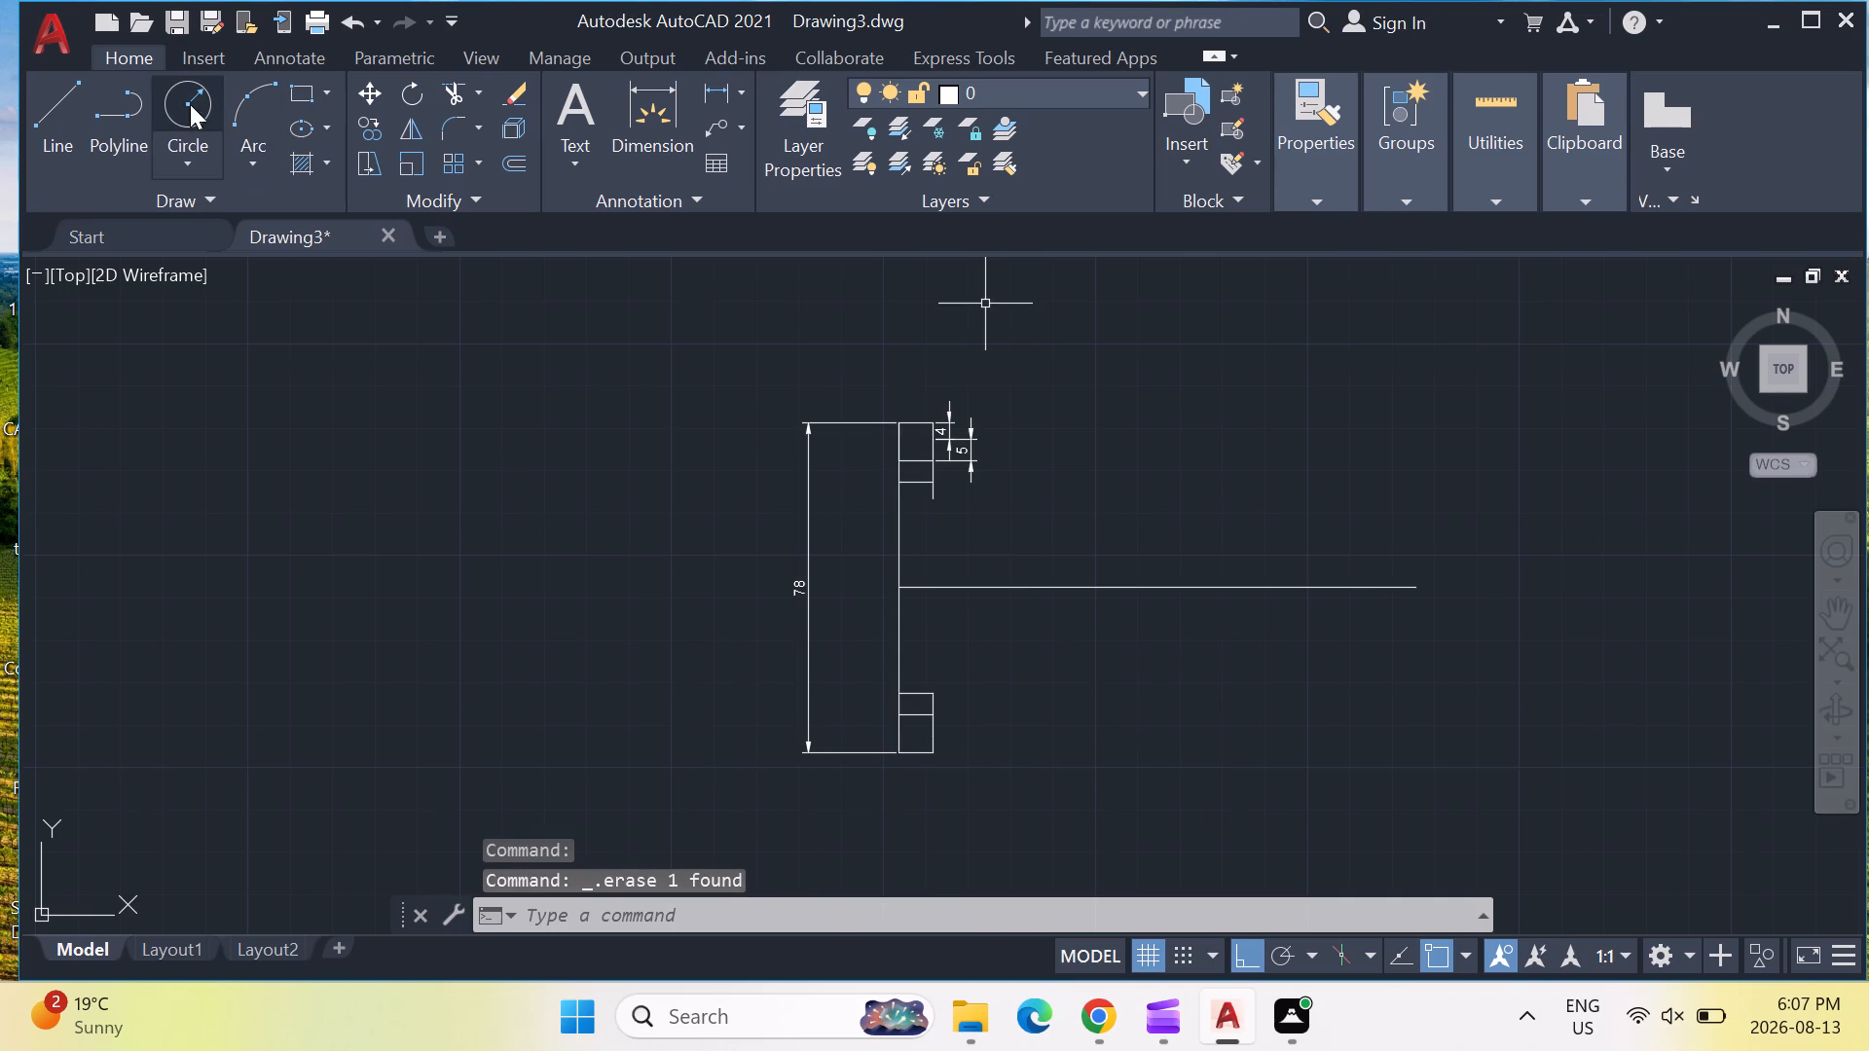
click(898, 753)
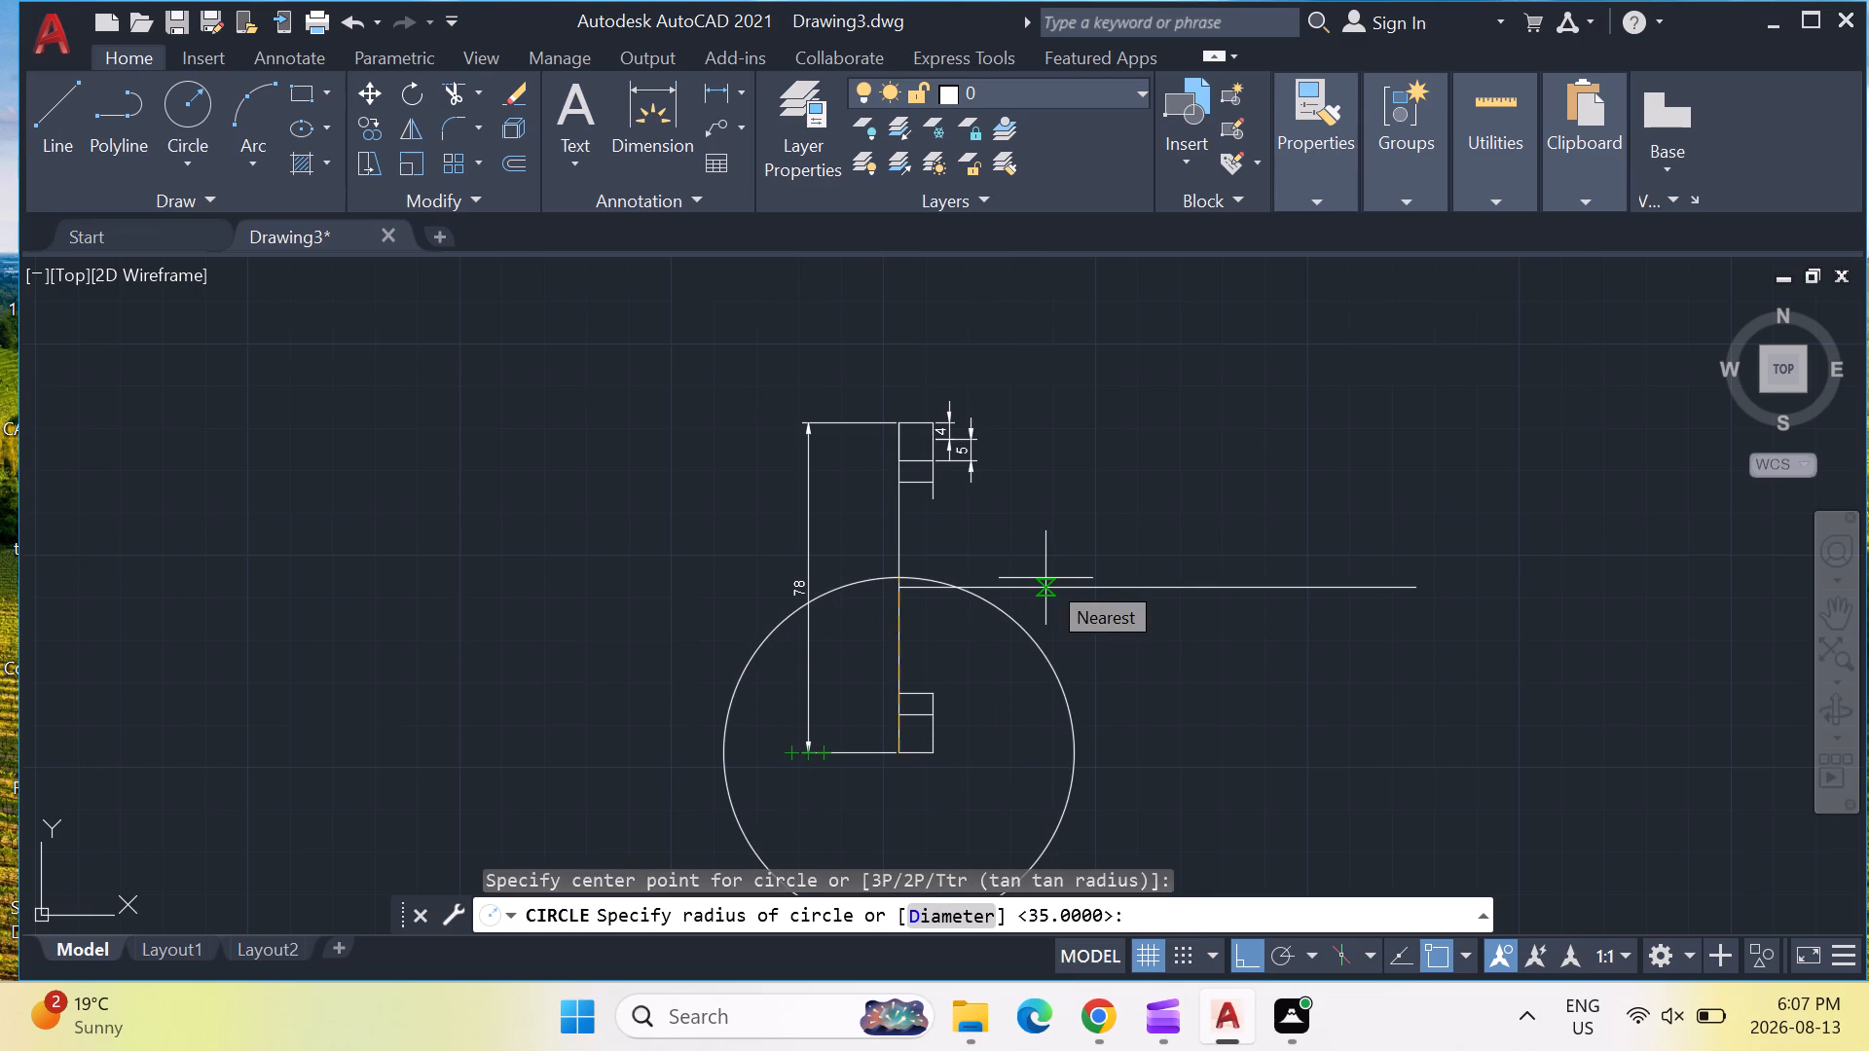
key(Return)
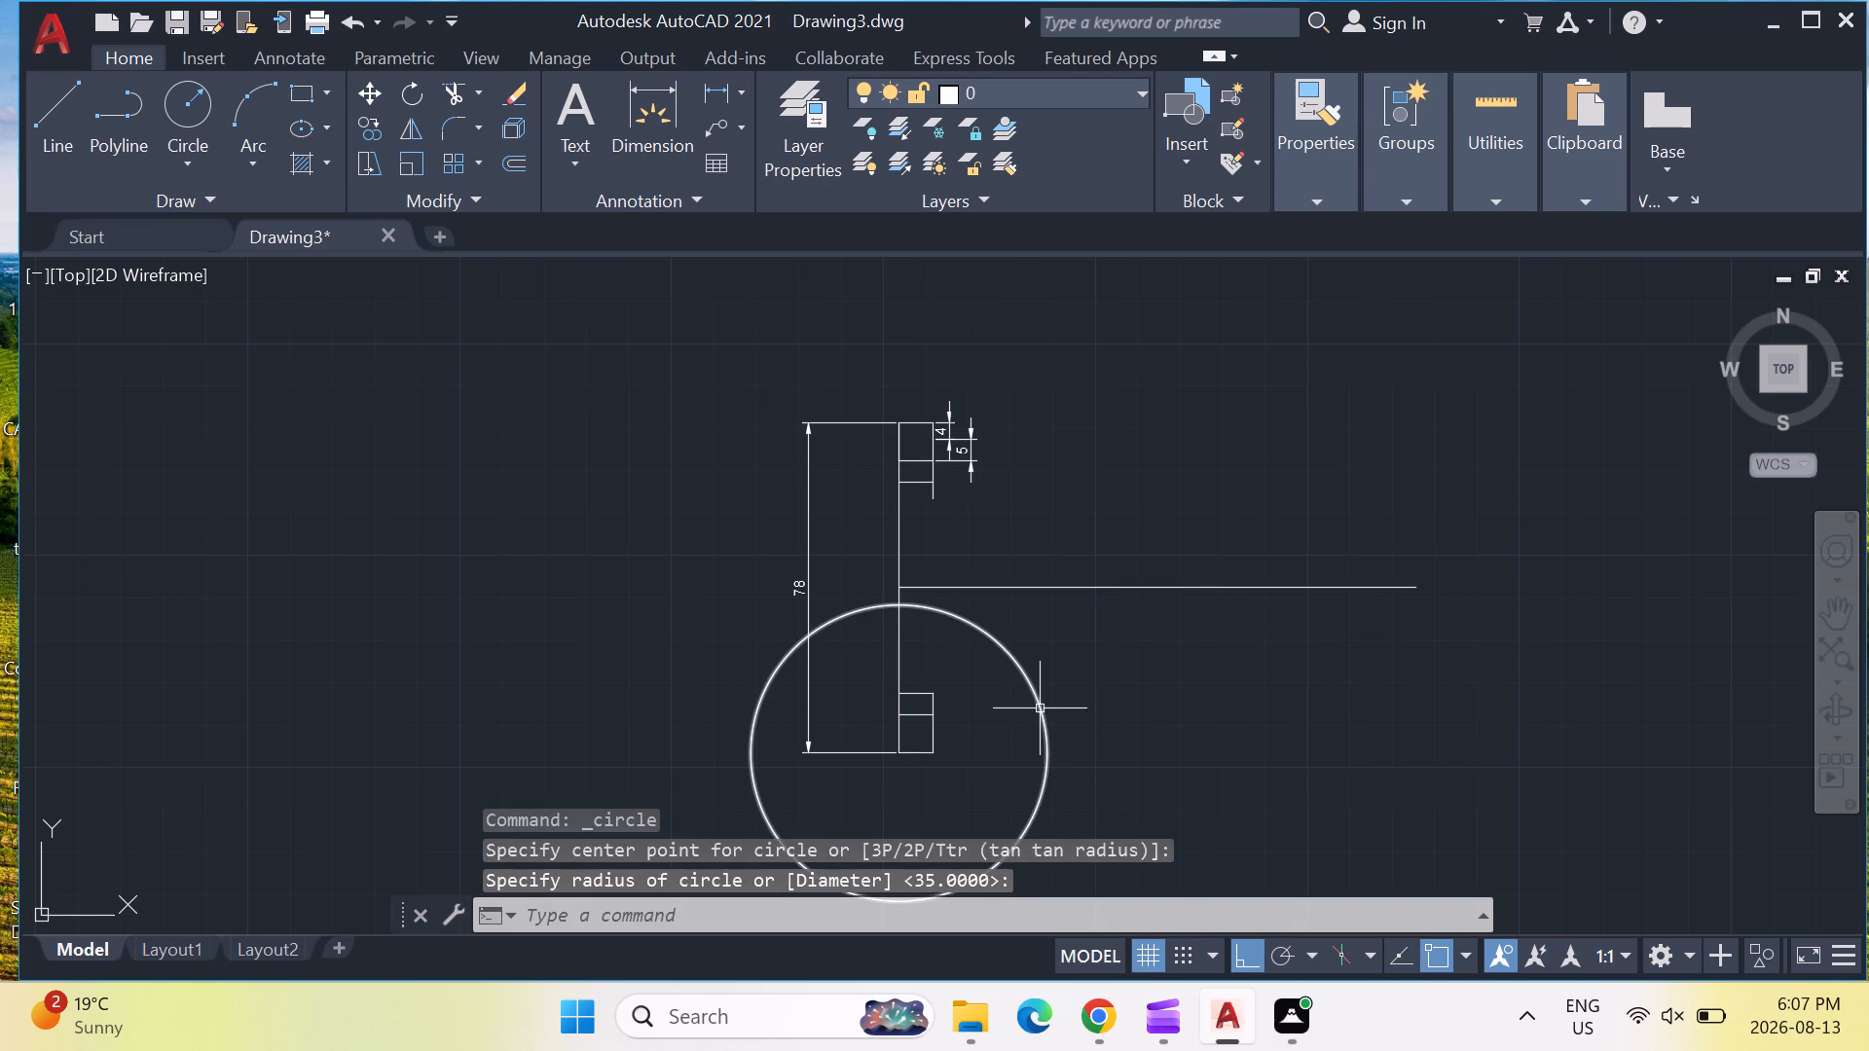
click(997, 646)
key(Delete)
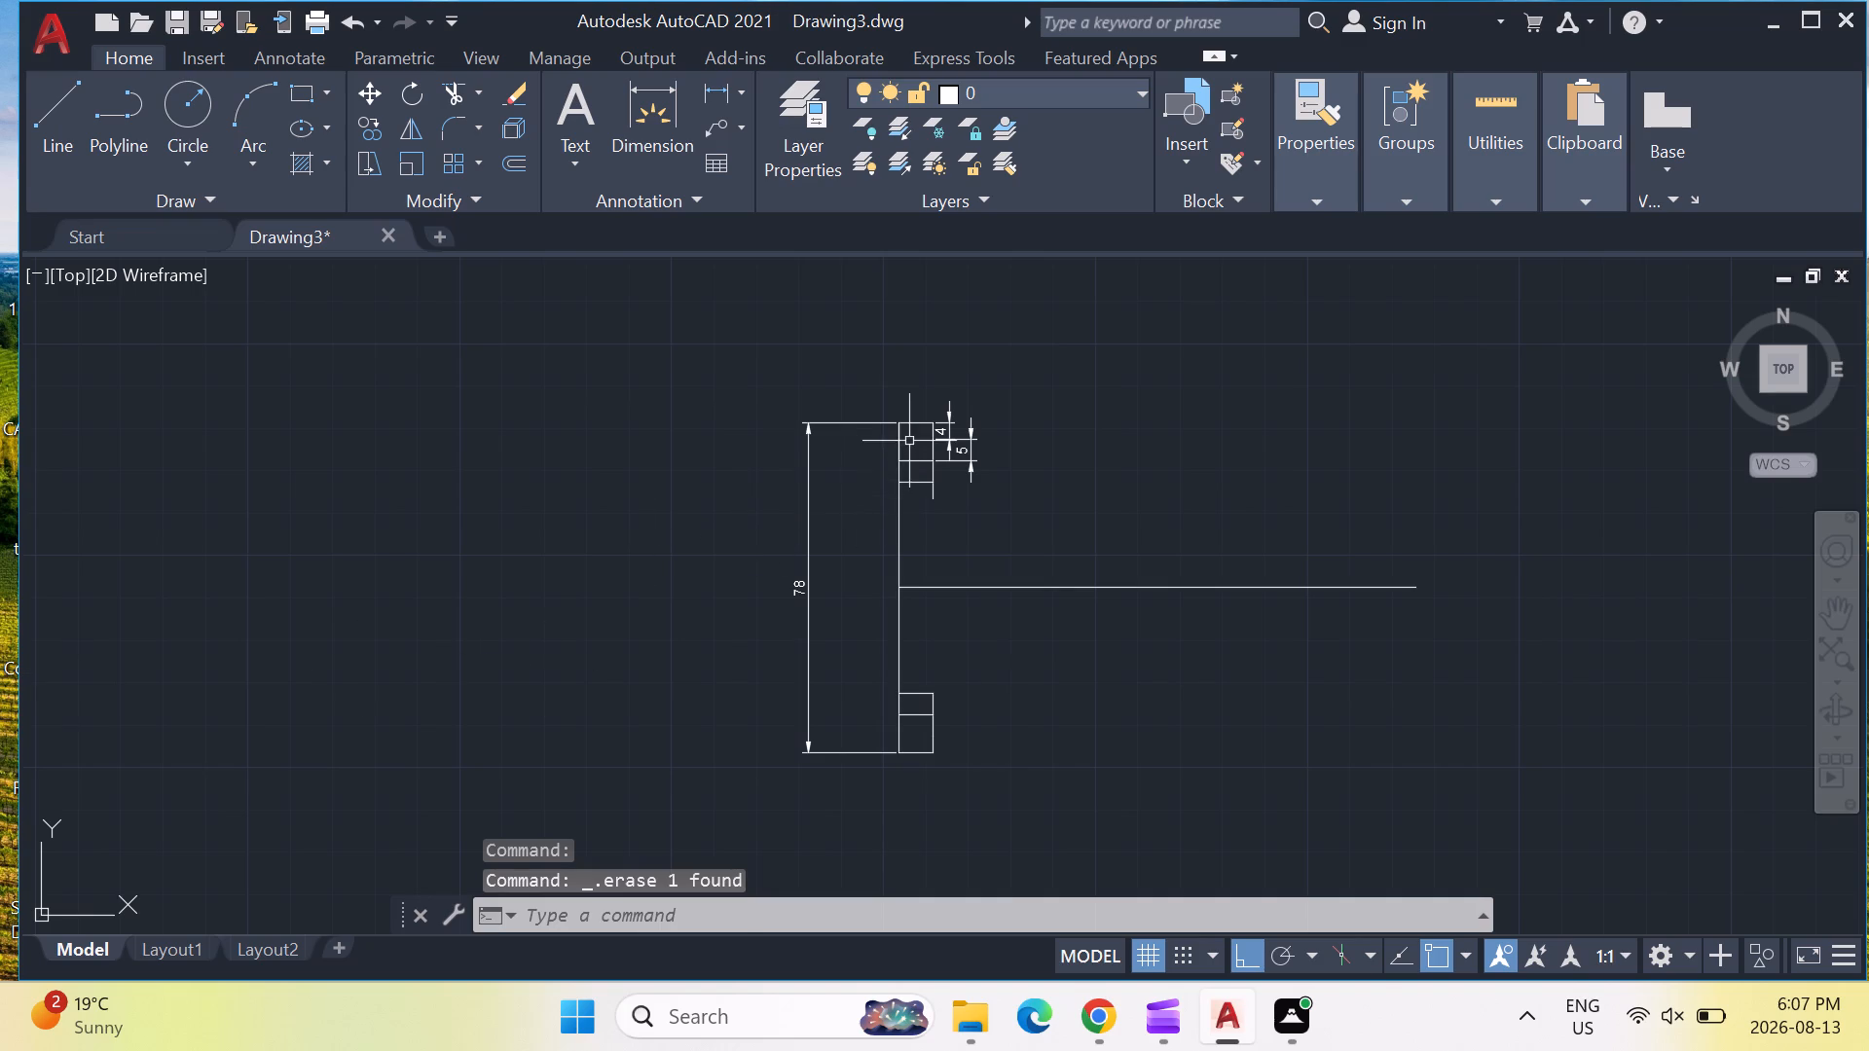
Draw a horizontal line across the upper block, from the junction of the 4 and 5 dimensions to the long vertical line.
scroll(909, 441, up, 2)
scroll(940, 463, down, 1)
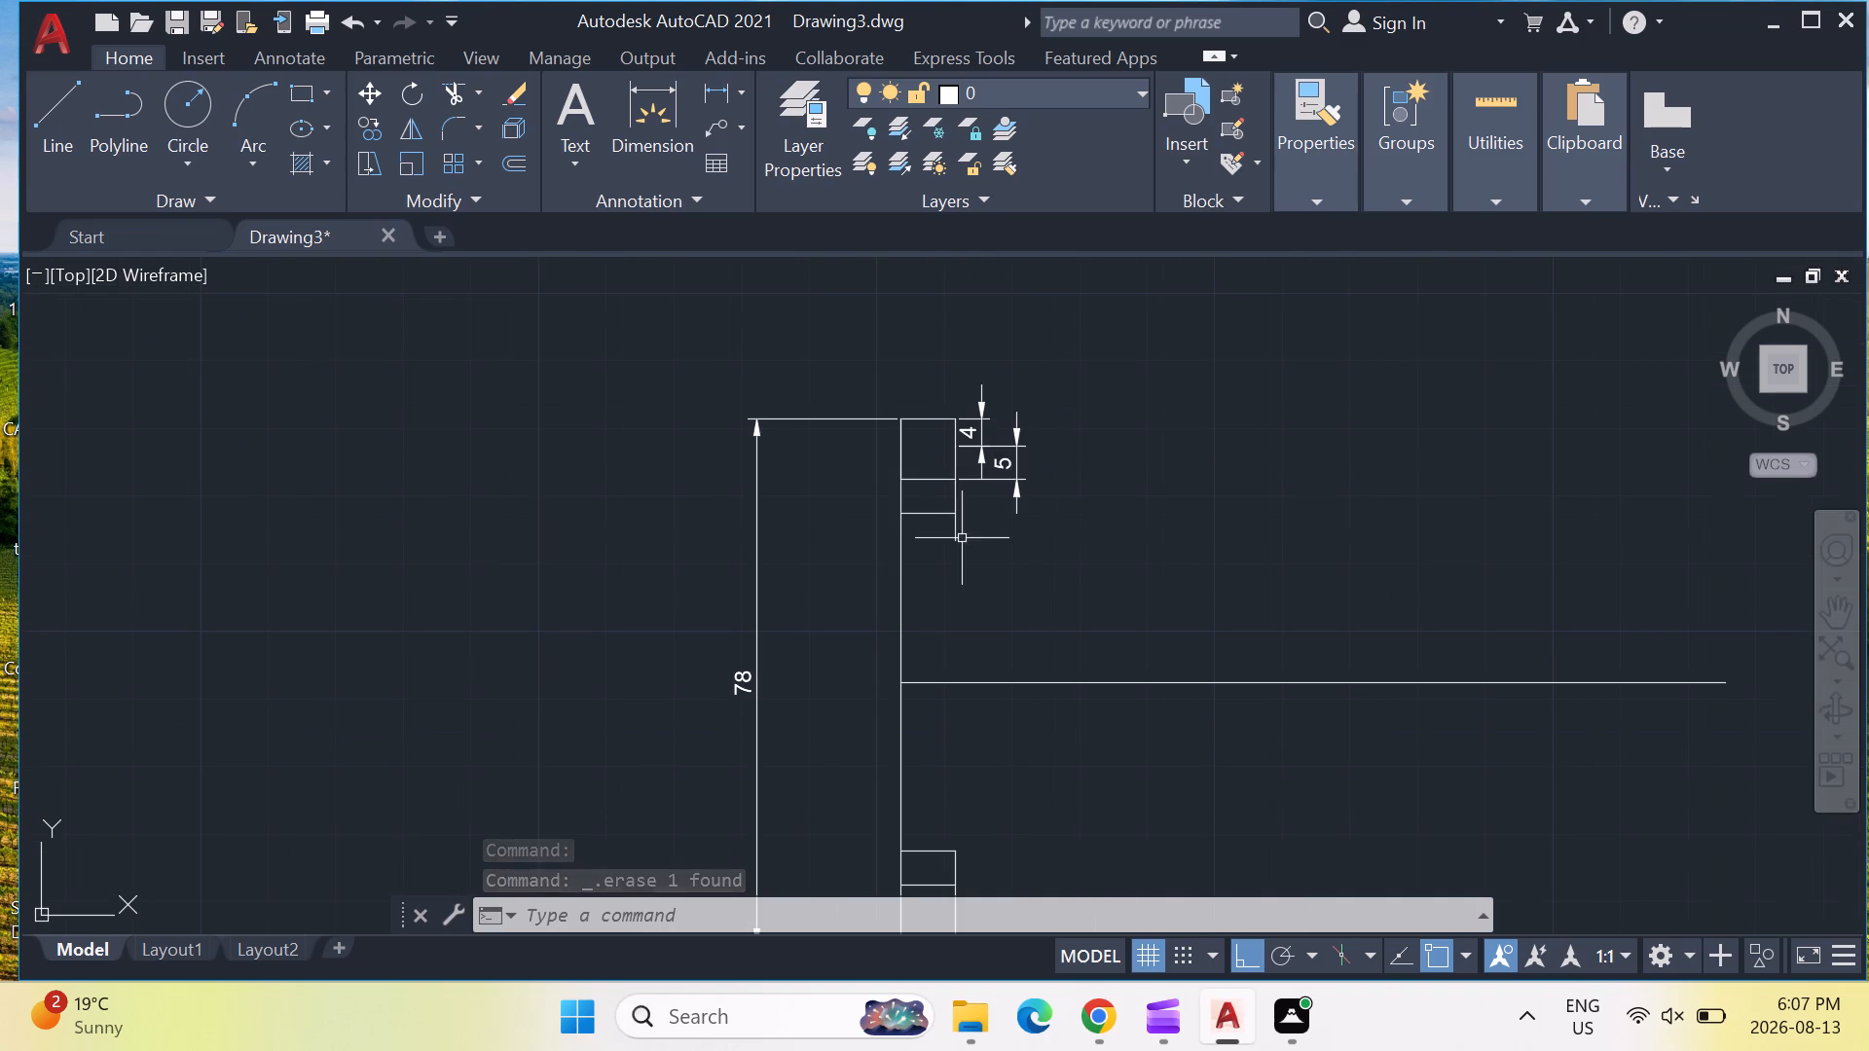
middle_drag(962, 538, 965, 489)
middle_drag(975, 657, 965, 568)
click(50, 115)
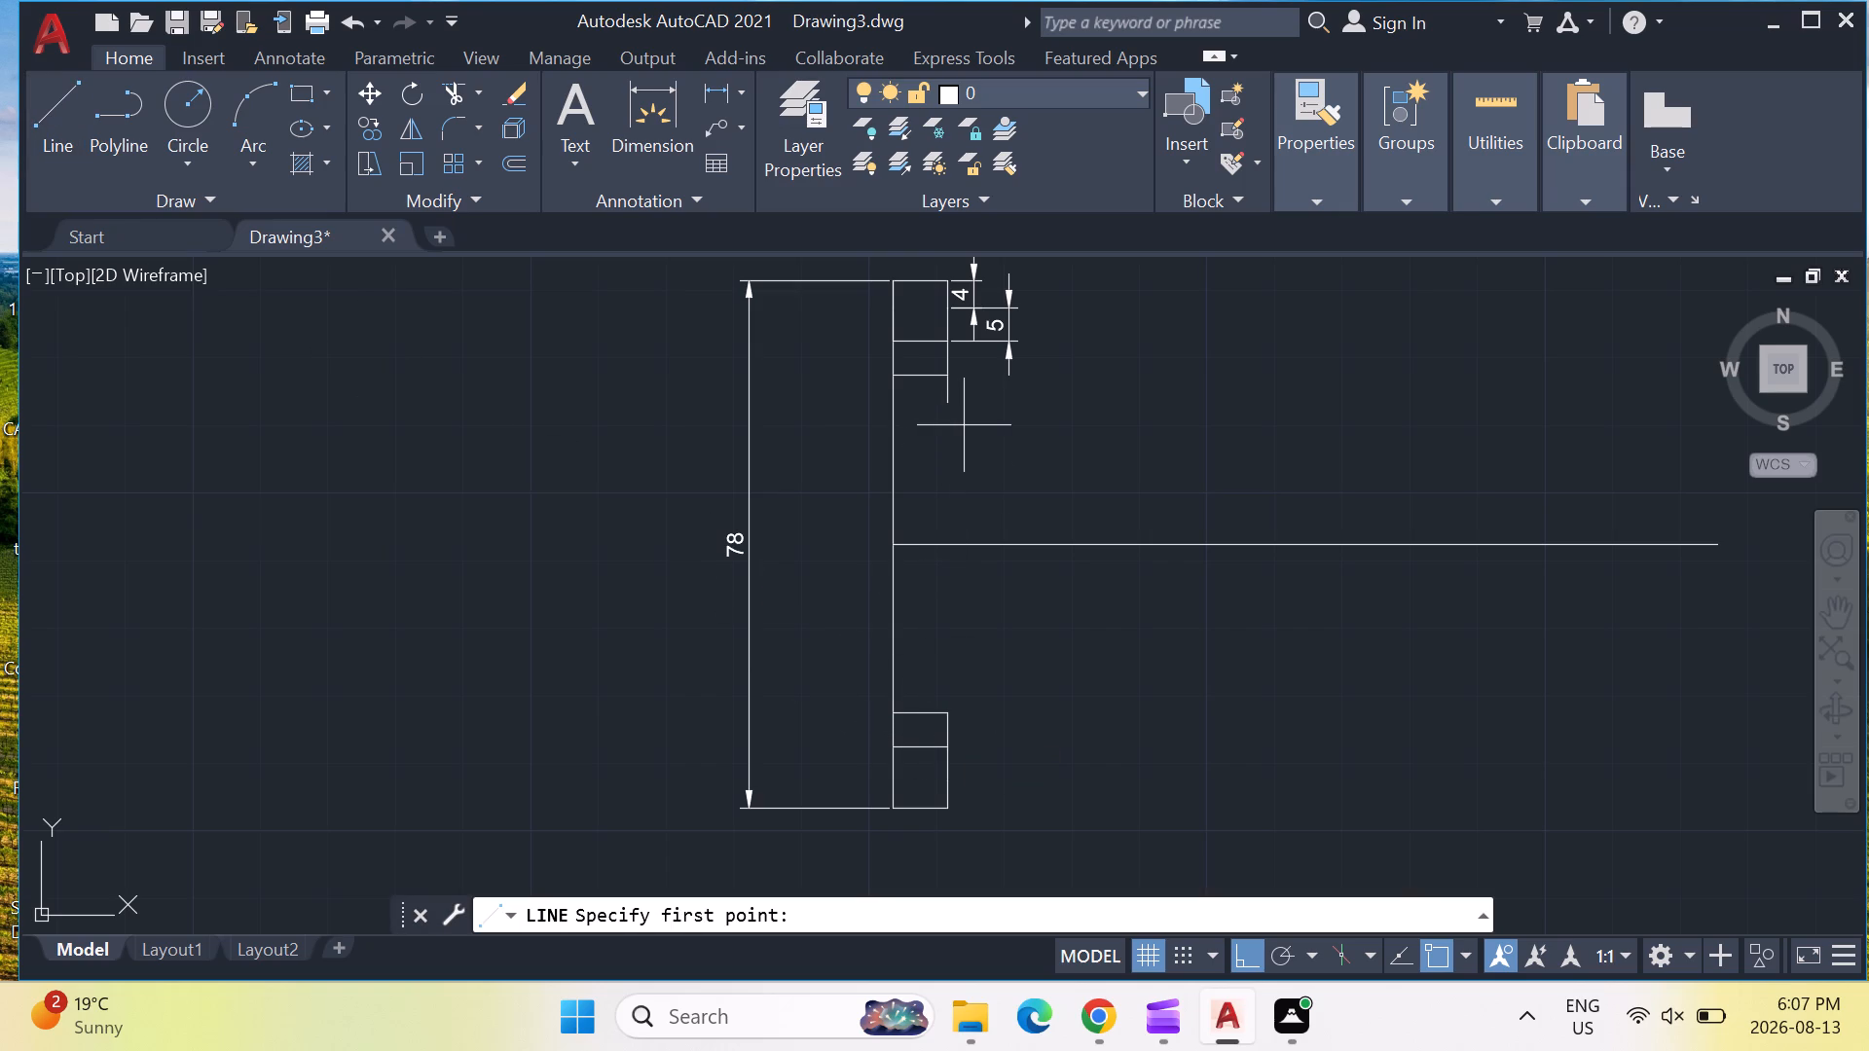
middle_drag(964, 425, 890, 490)
scroll(964, 425, down, 1)
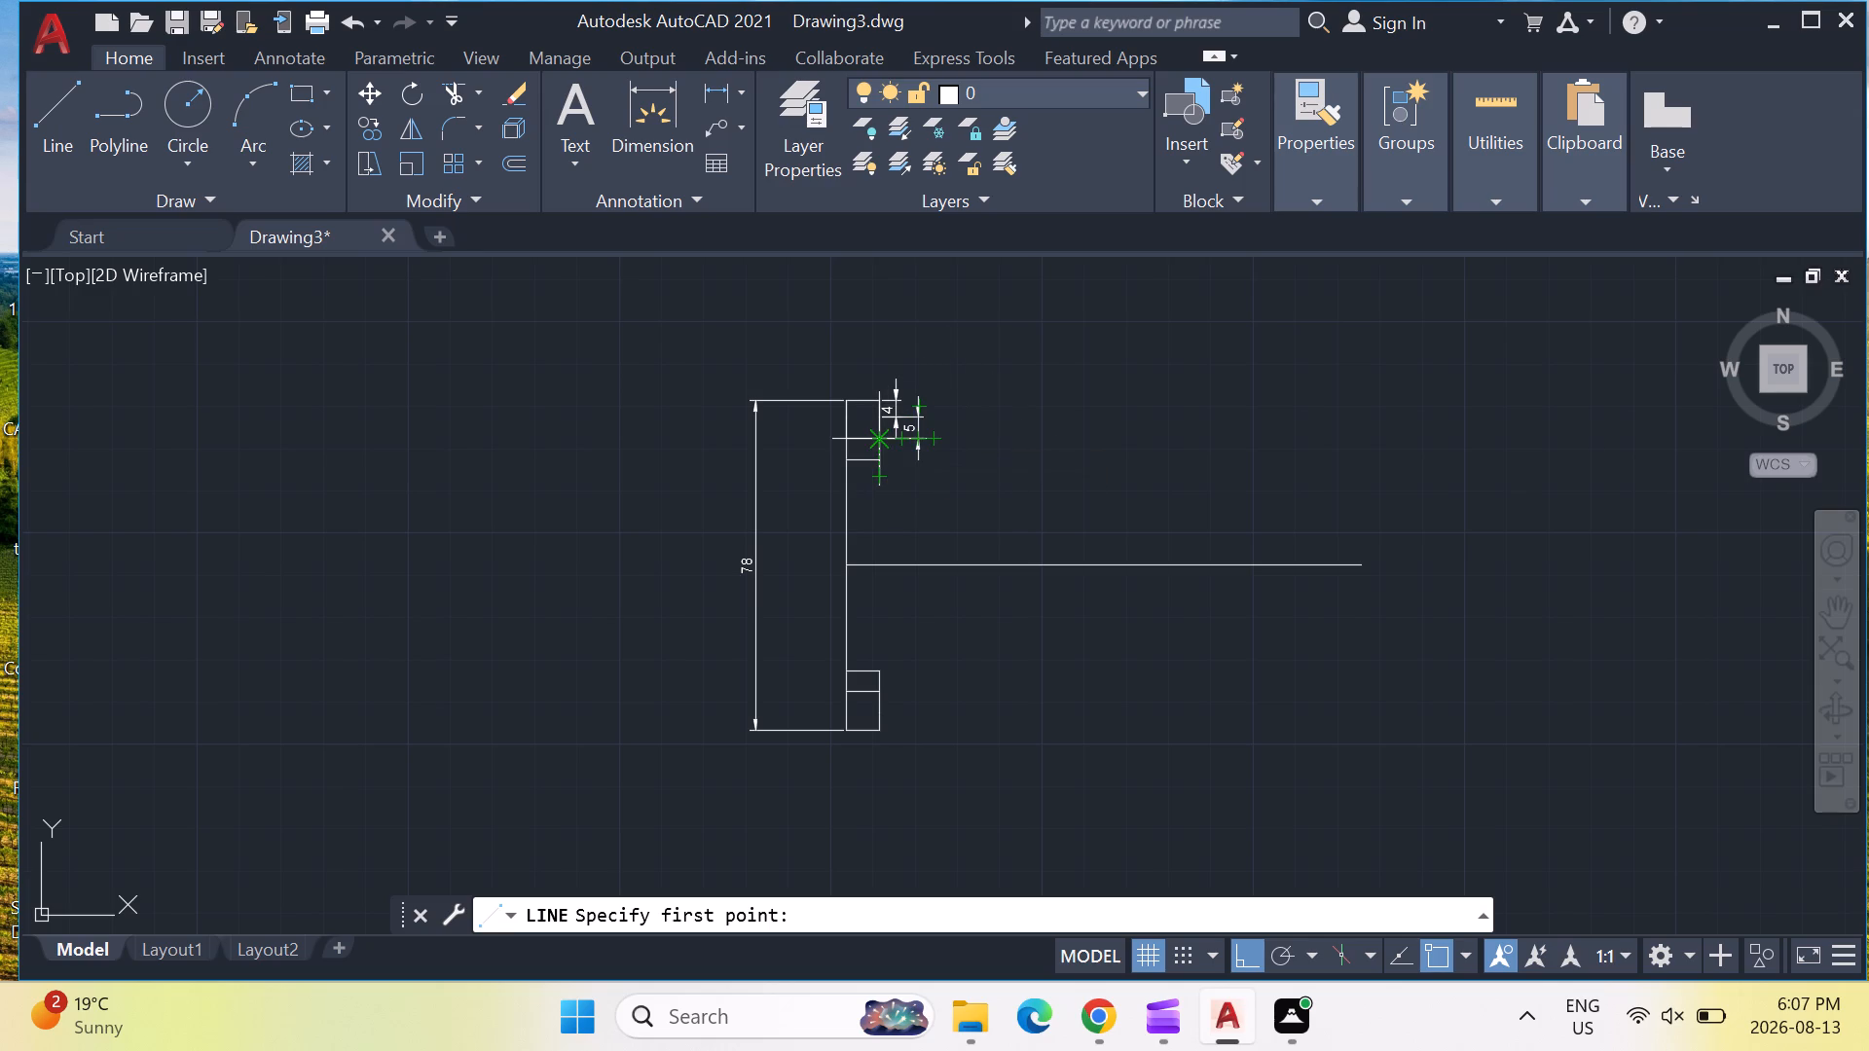
scroll(889, 416, up, 2)
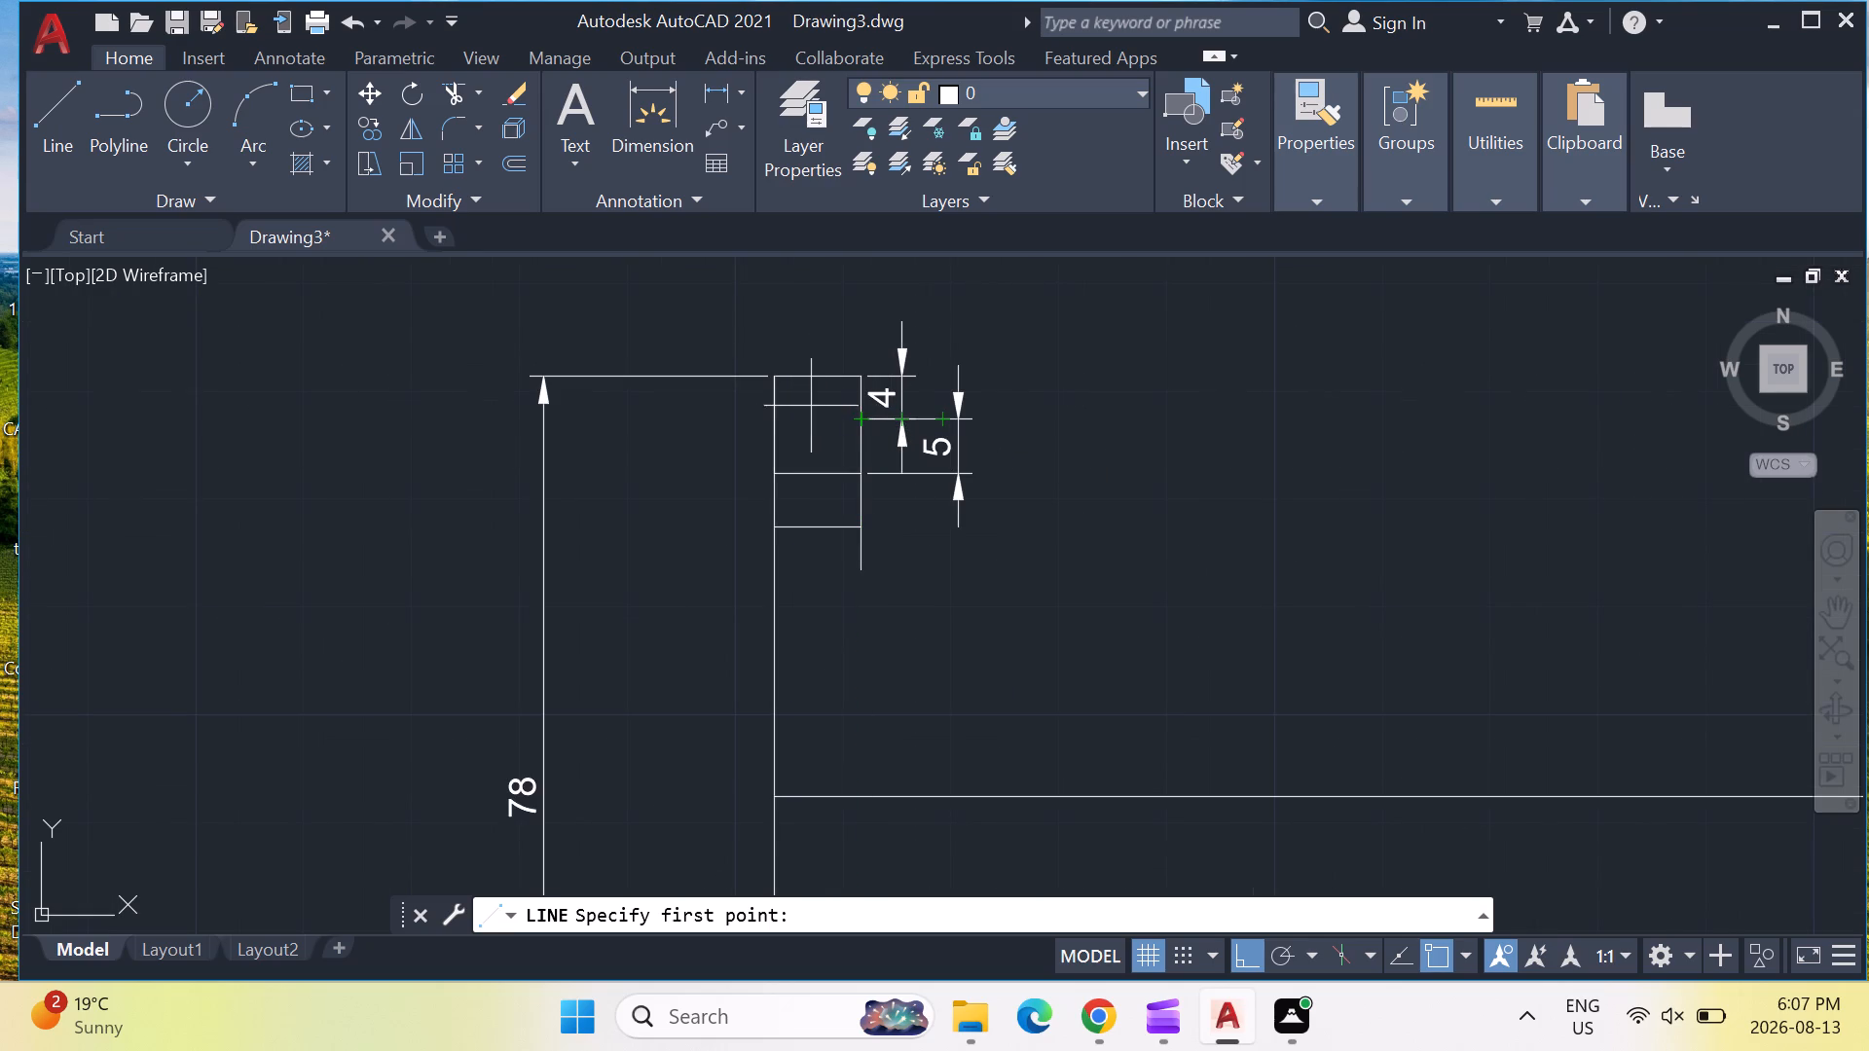
click(59, 121)
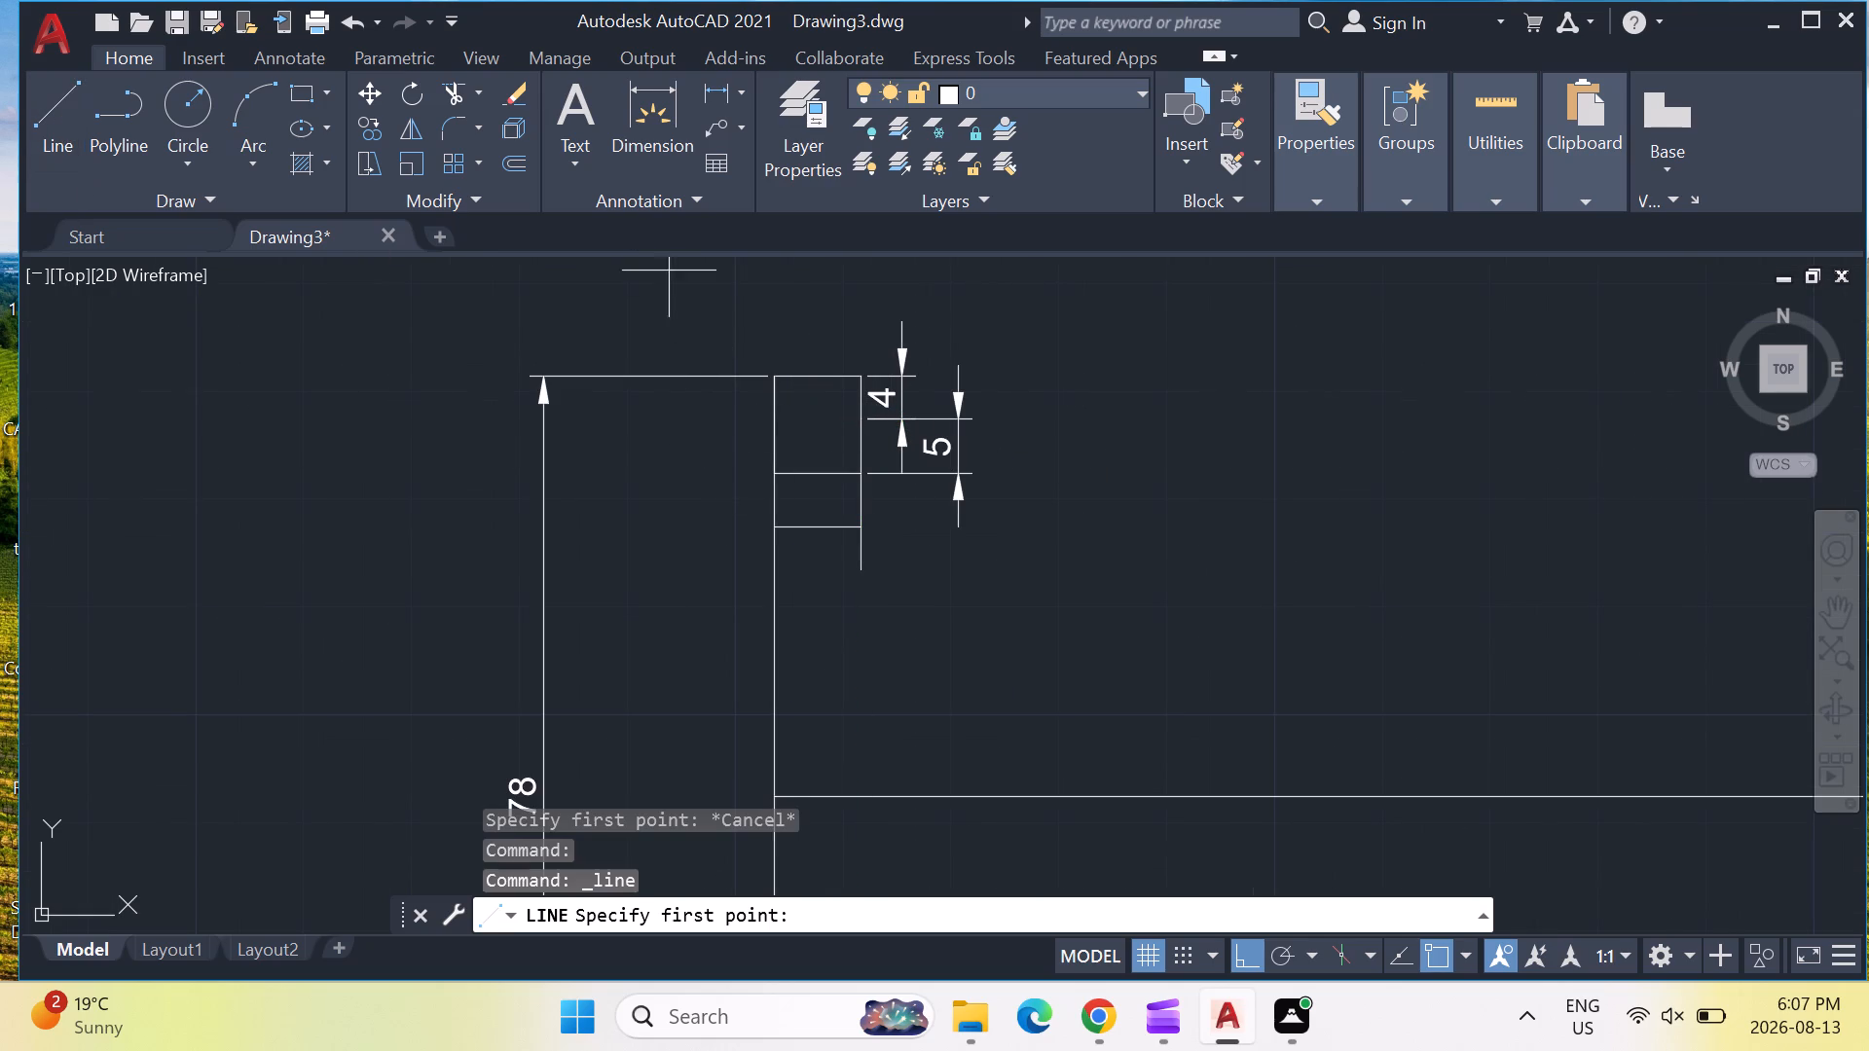
click(867, 423)
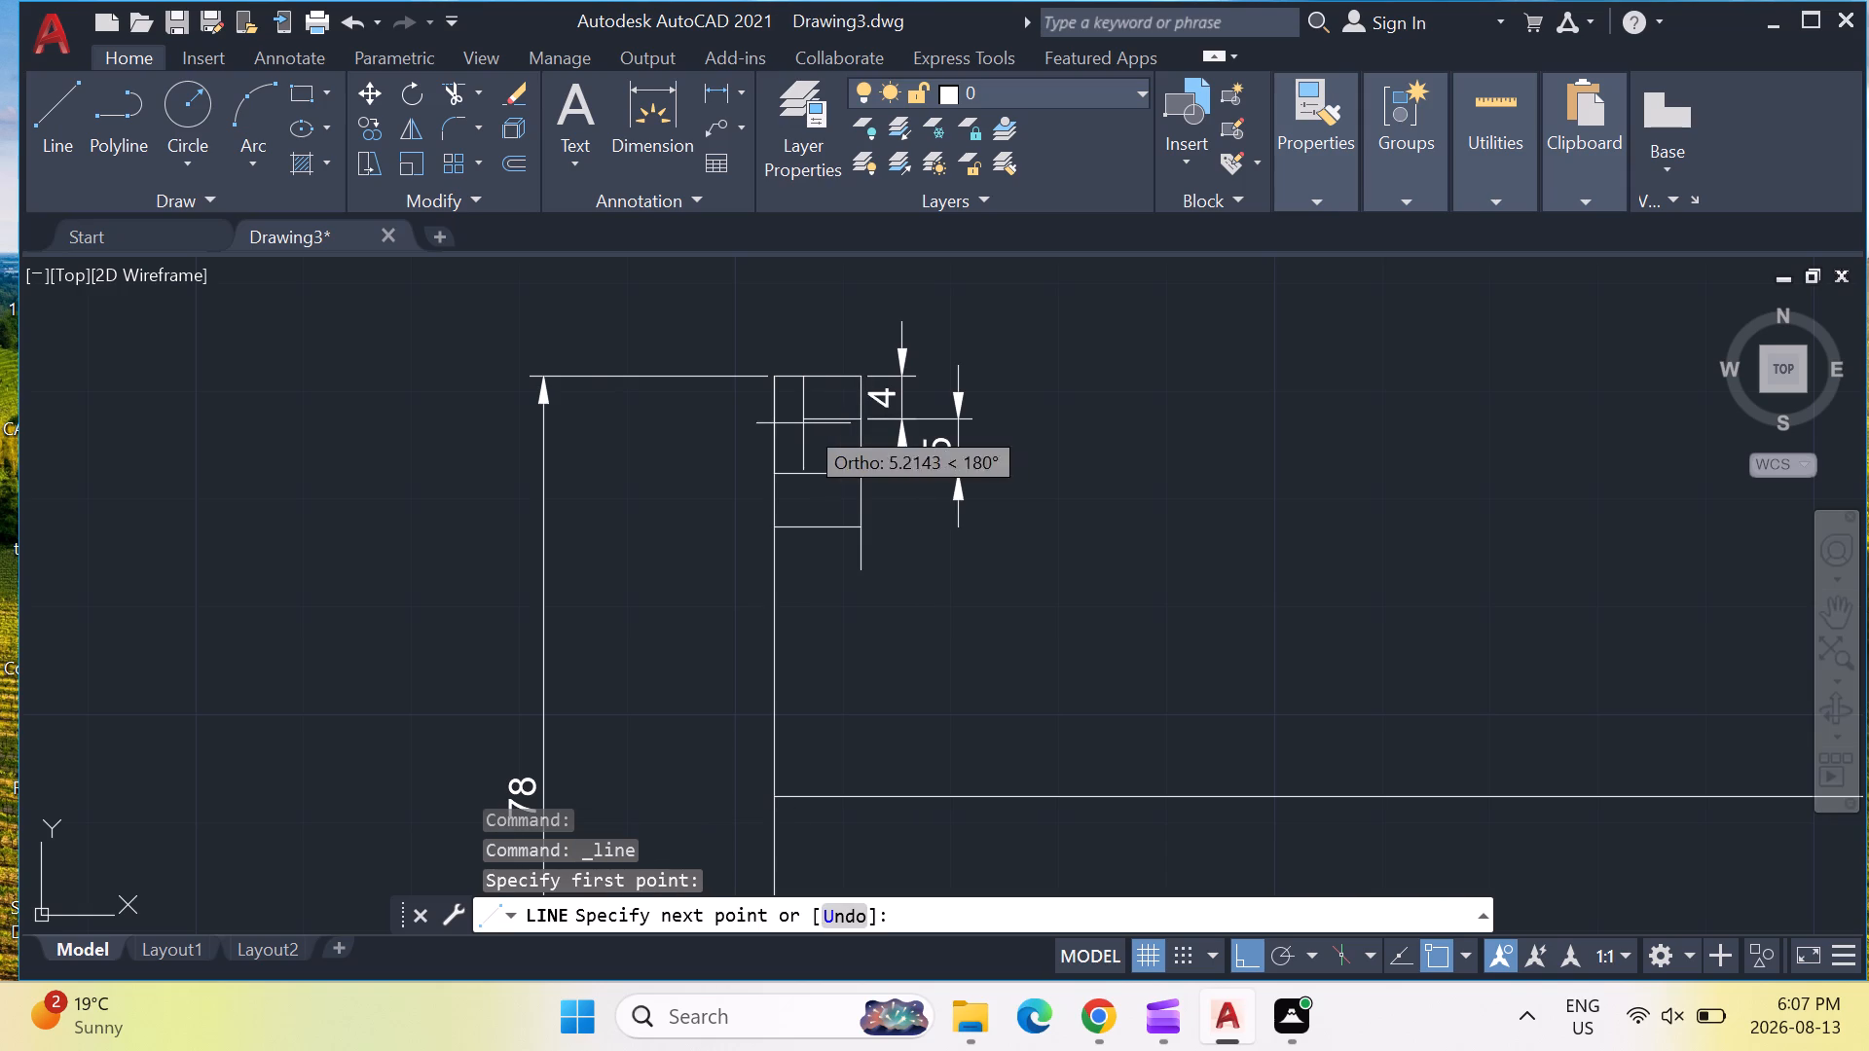
click(771, 426)
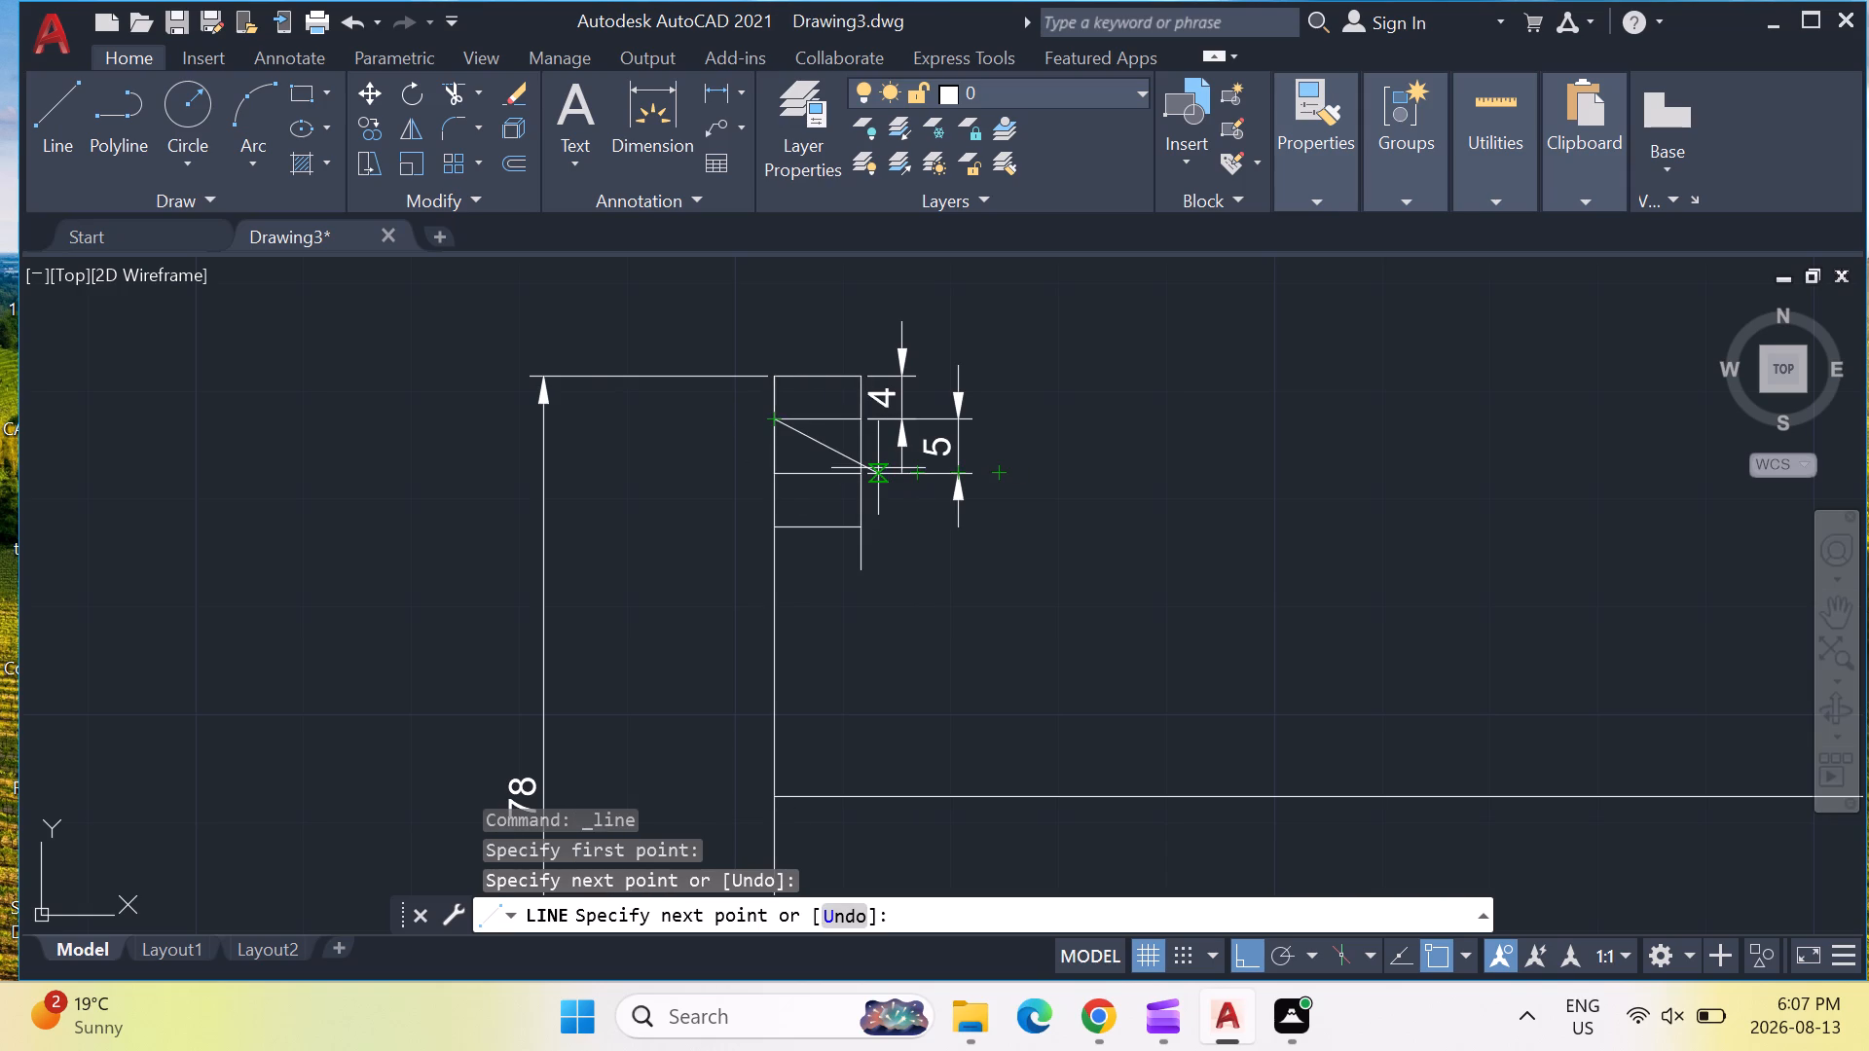
key(Escape)
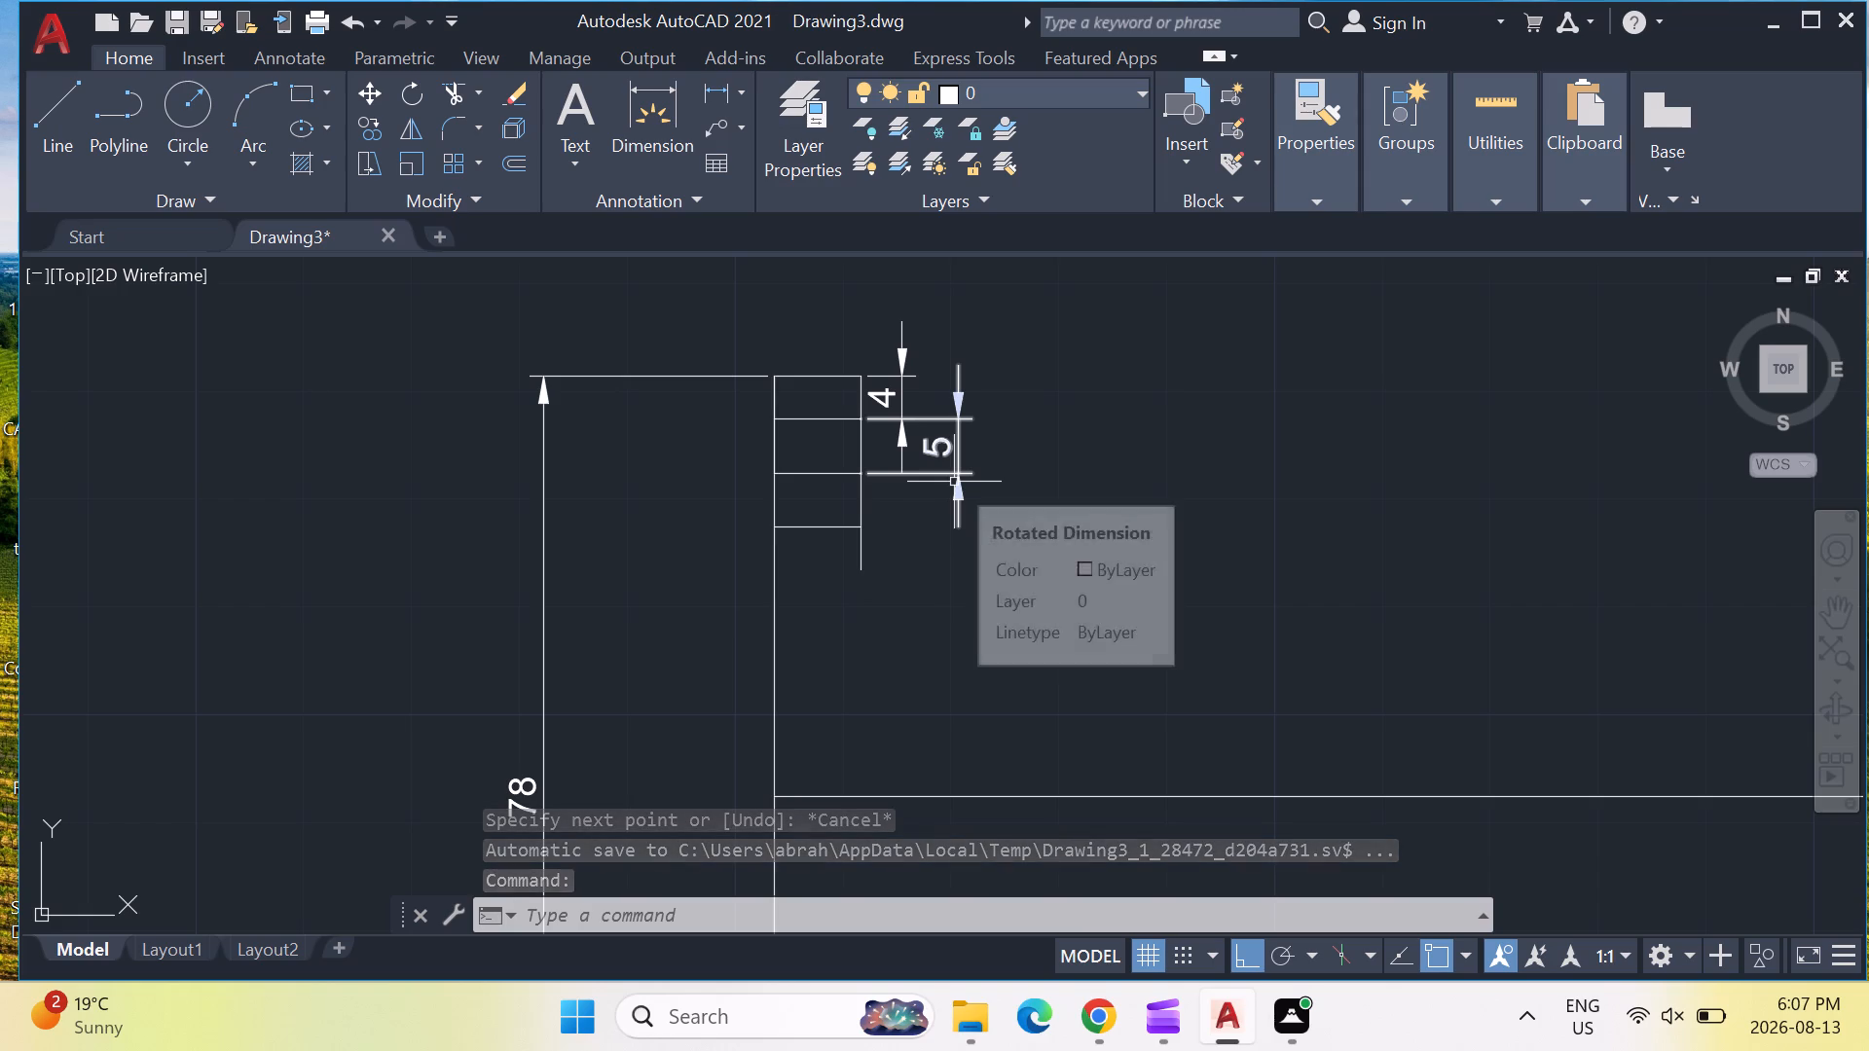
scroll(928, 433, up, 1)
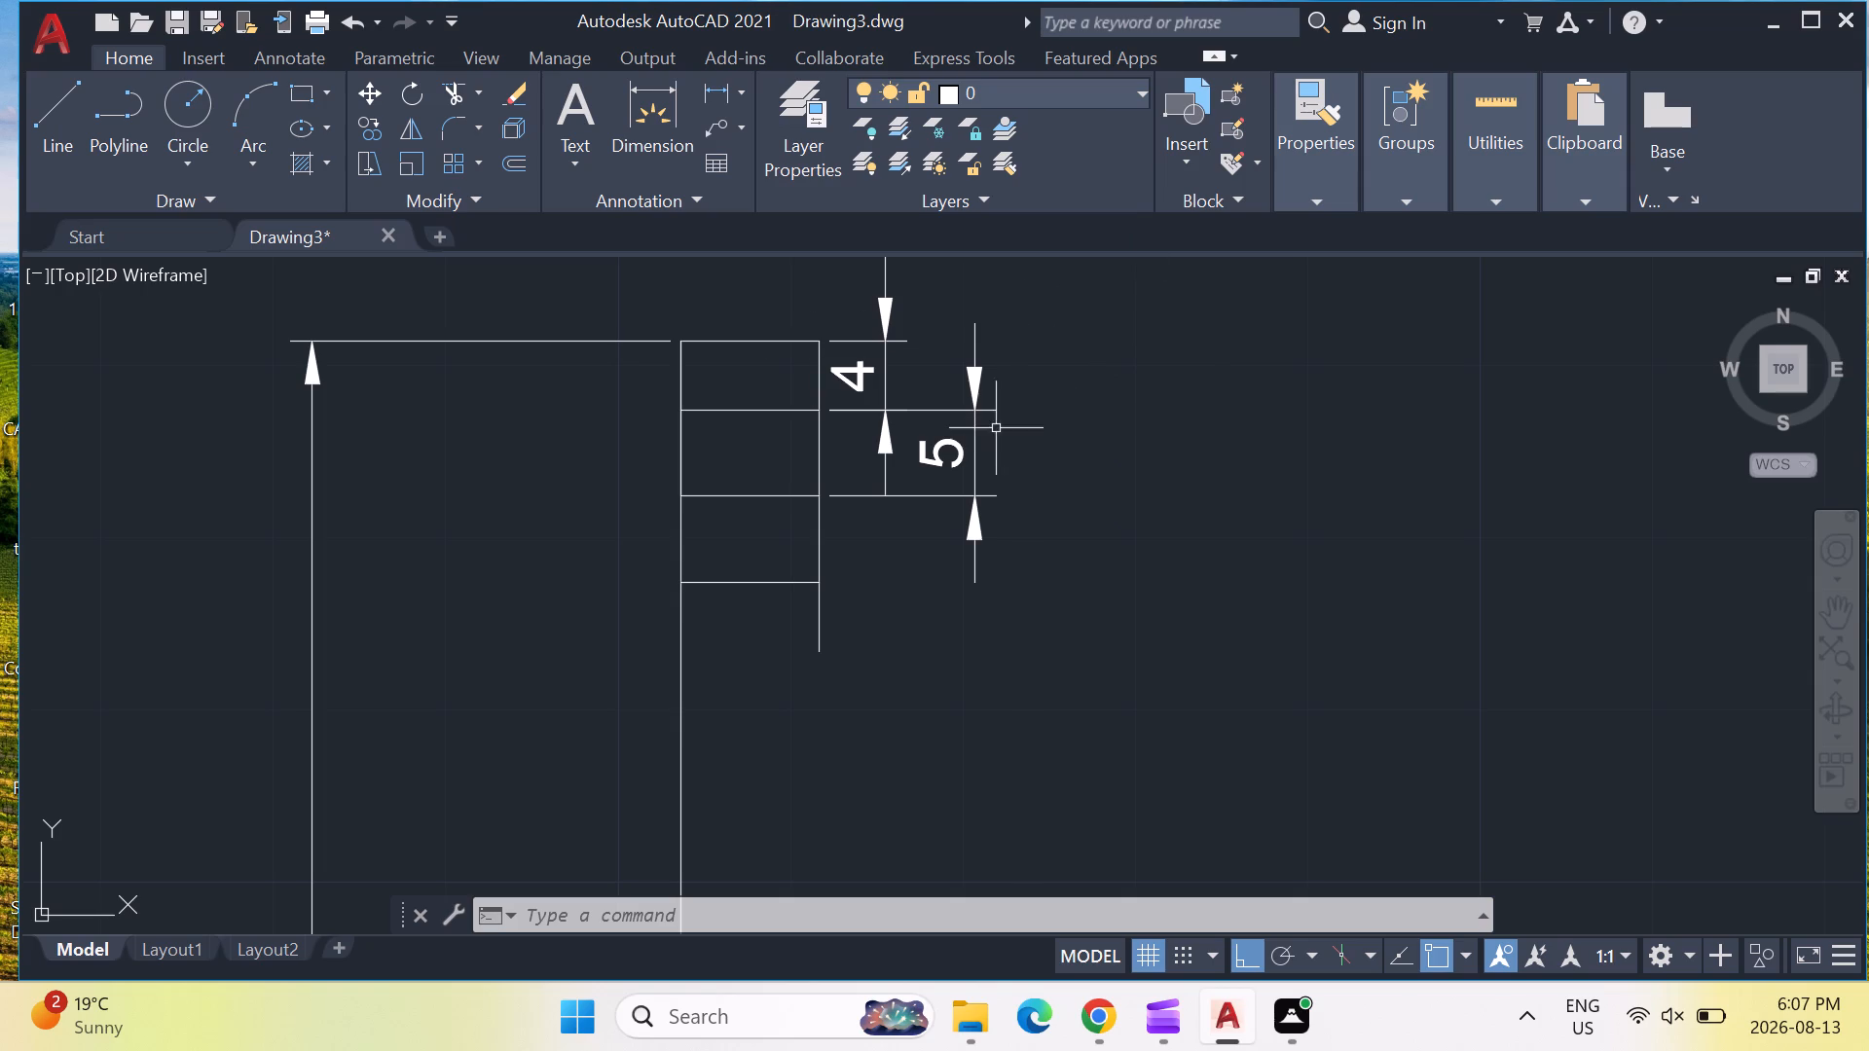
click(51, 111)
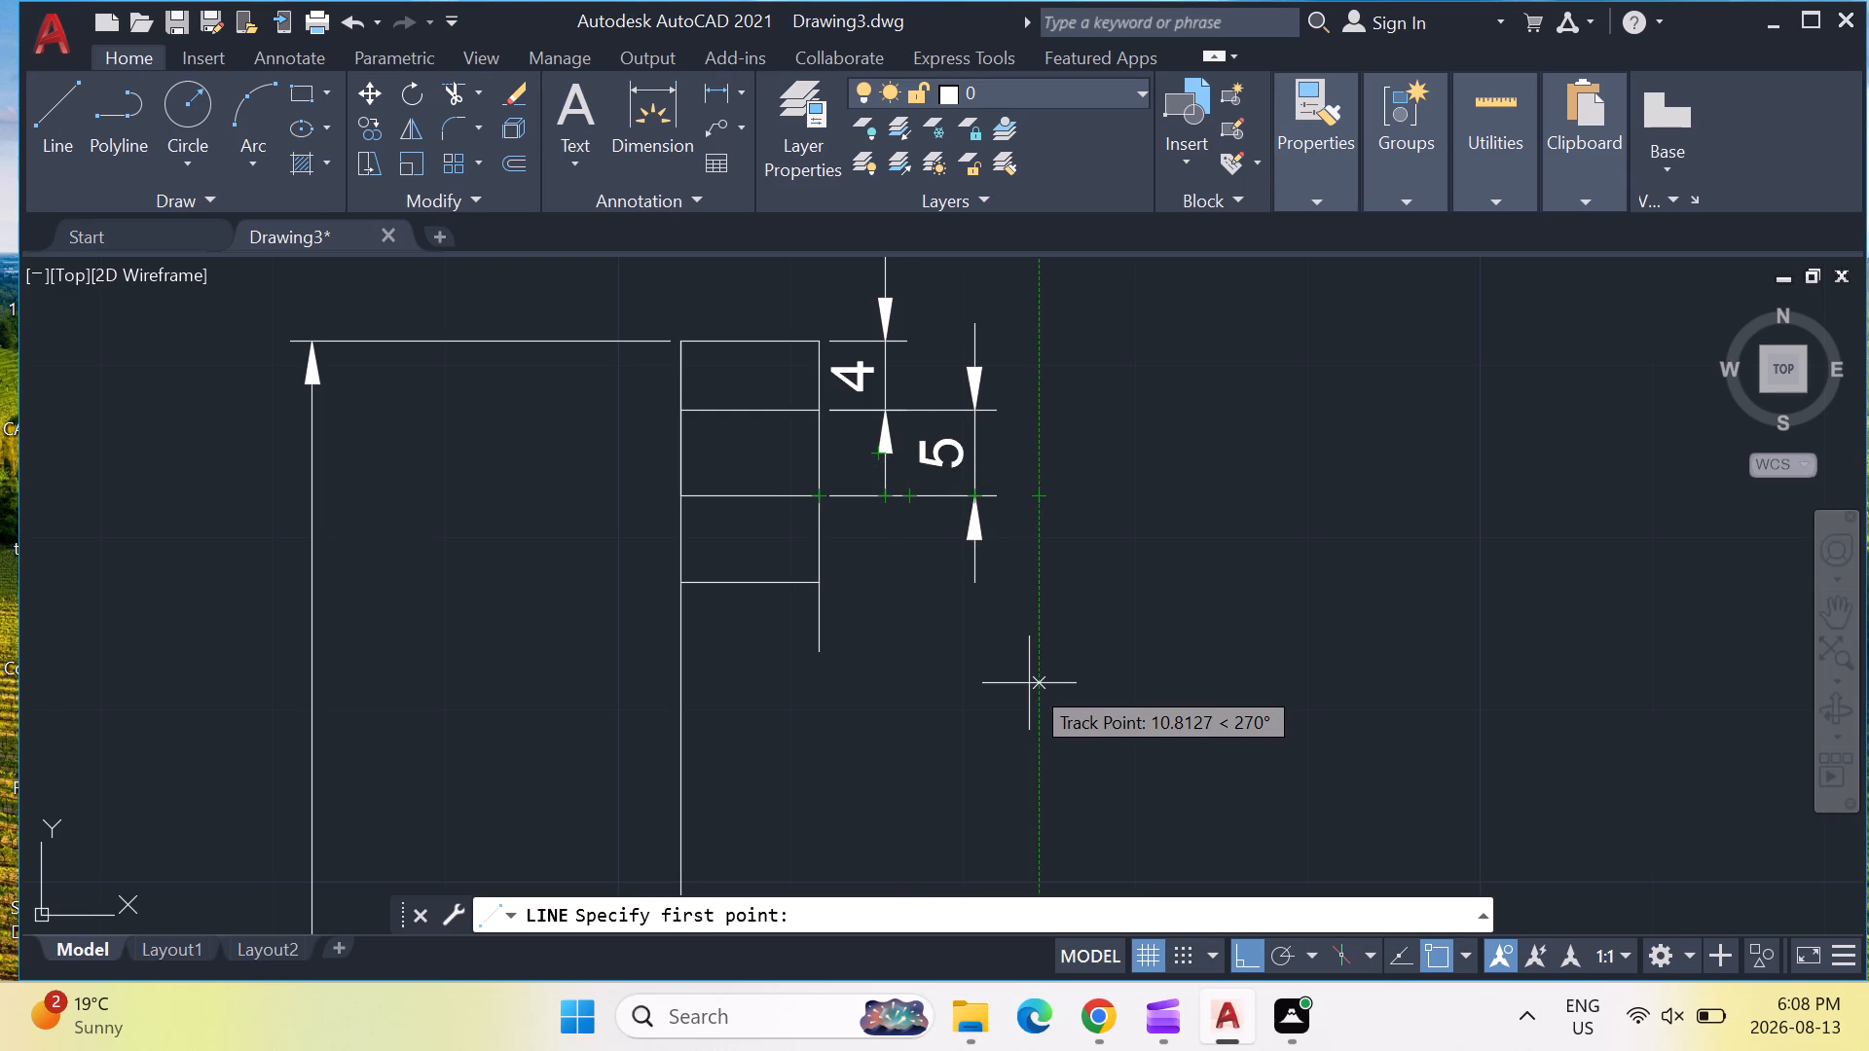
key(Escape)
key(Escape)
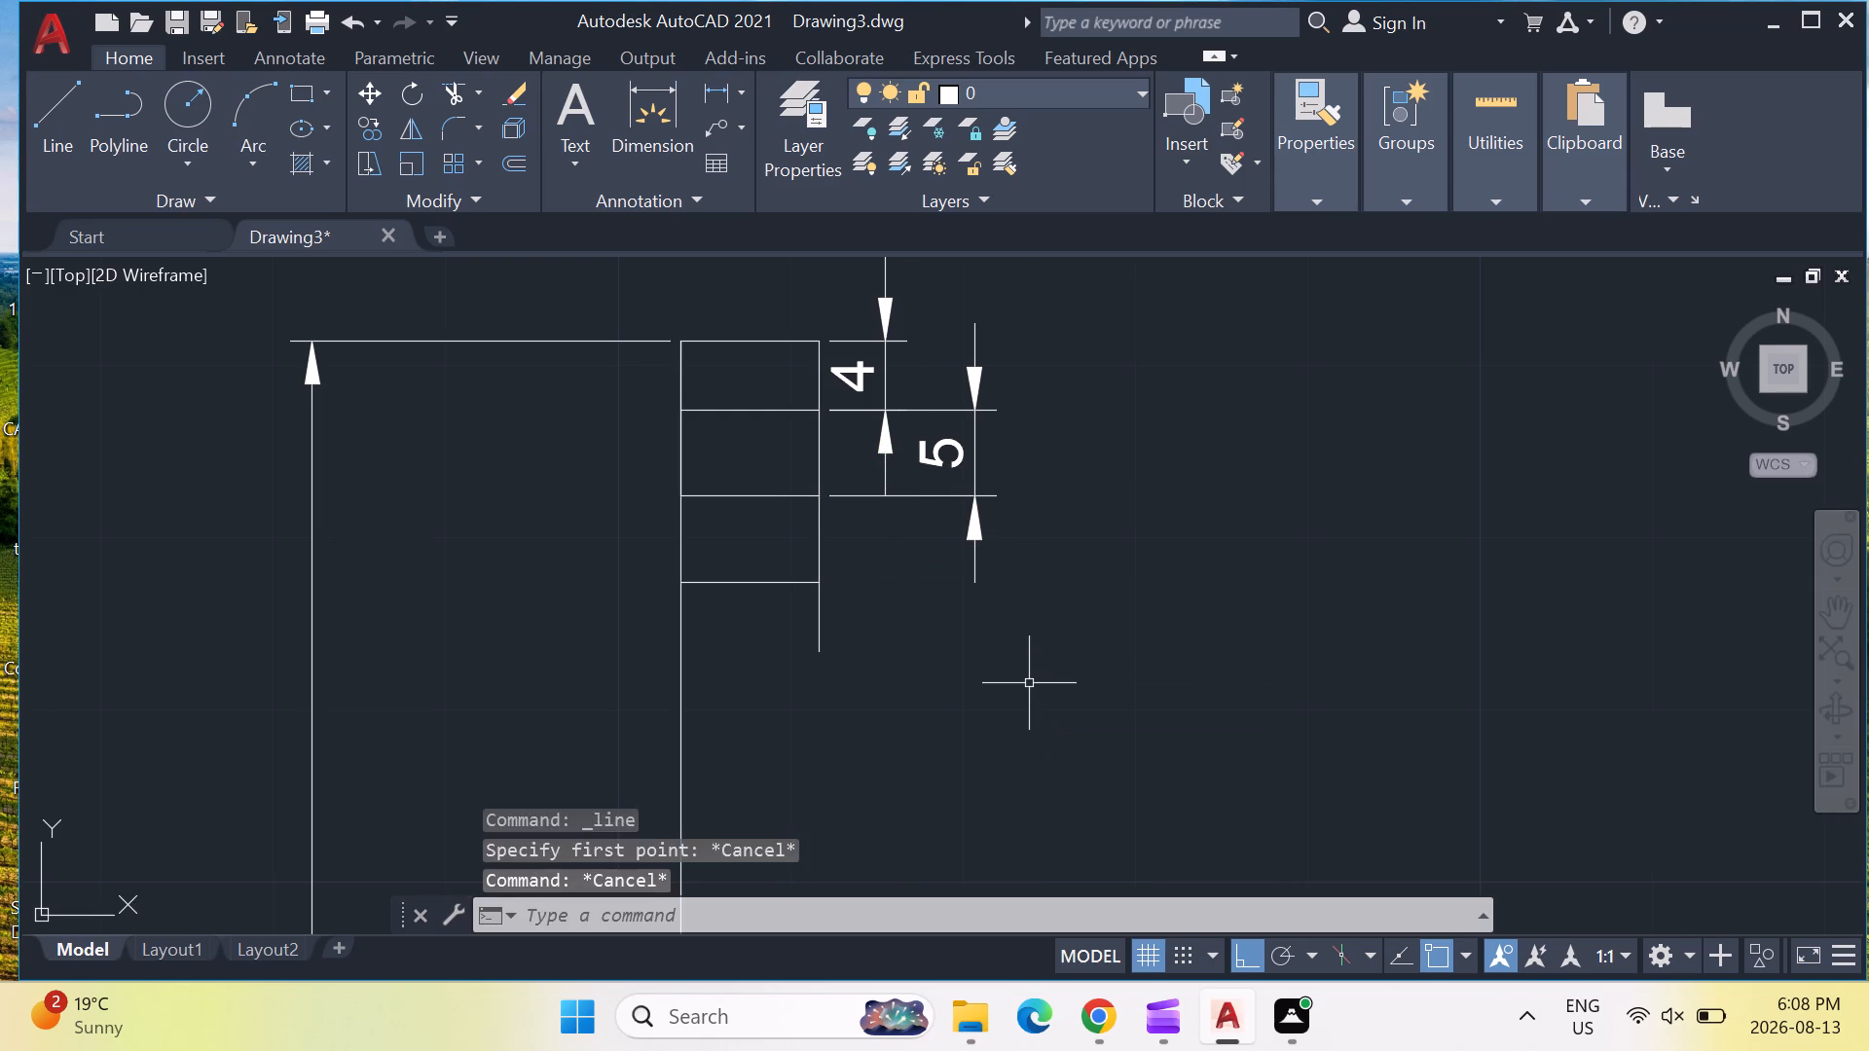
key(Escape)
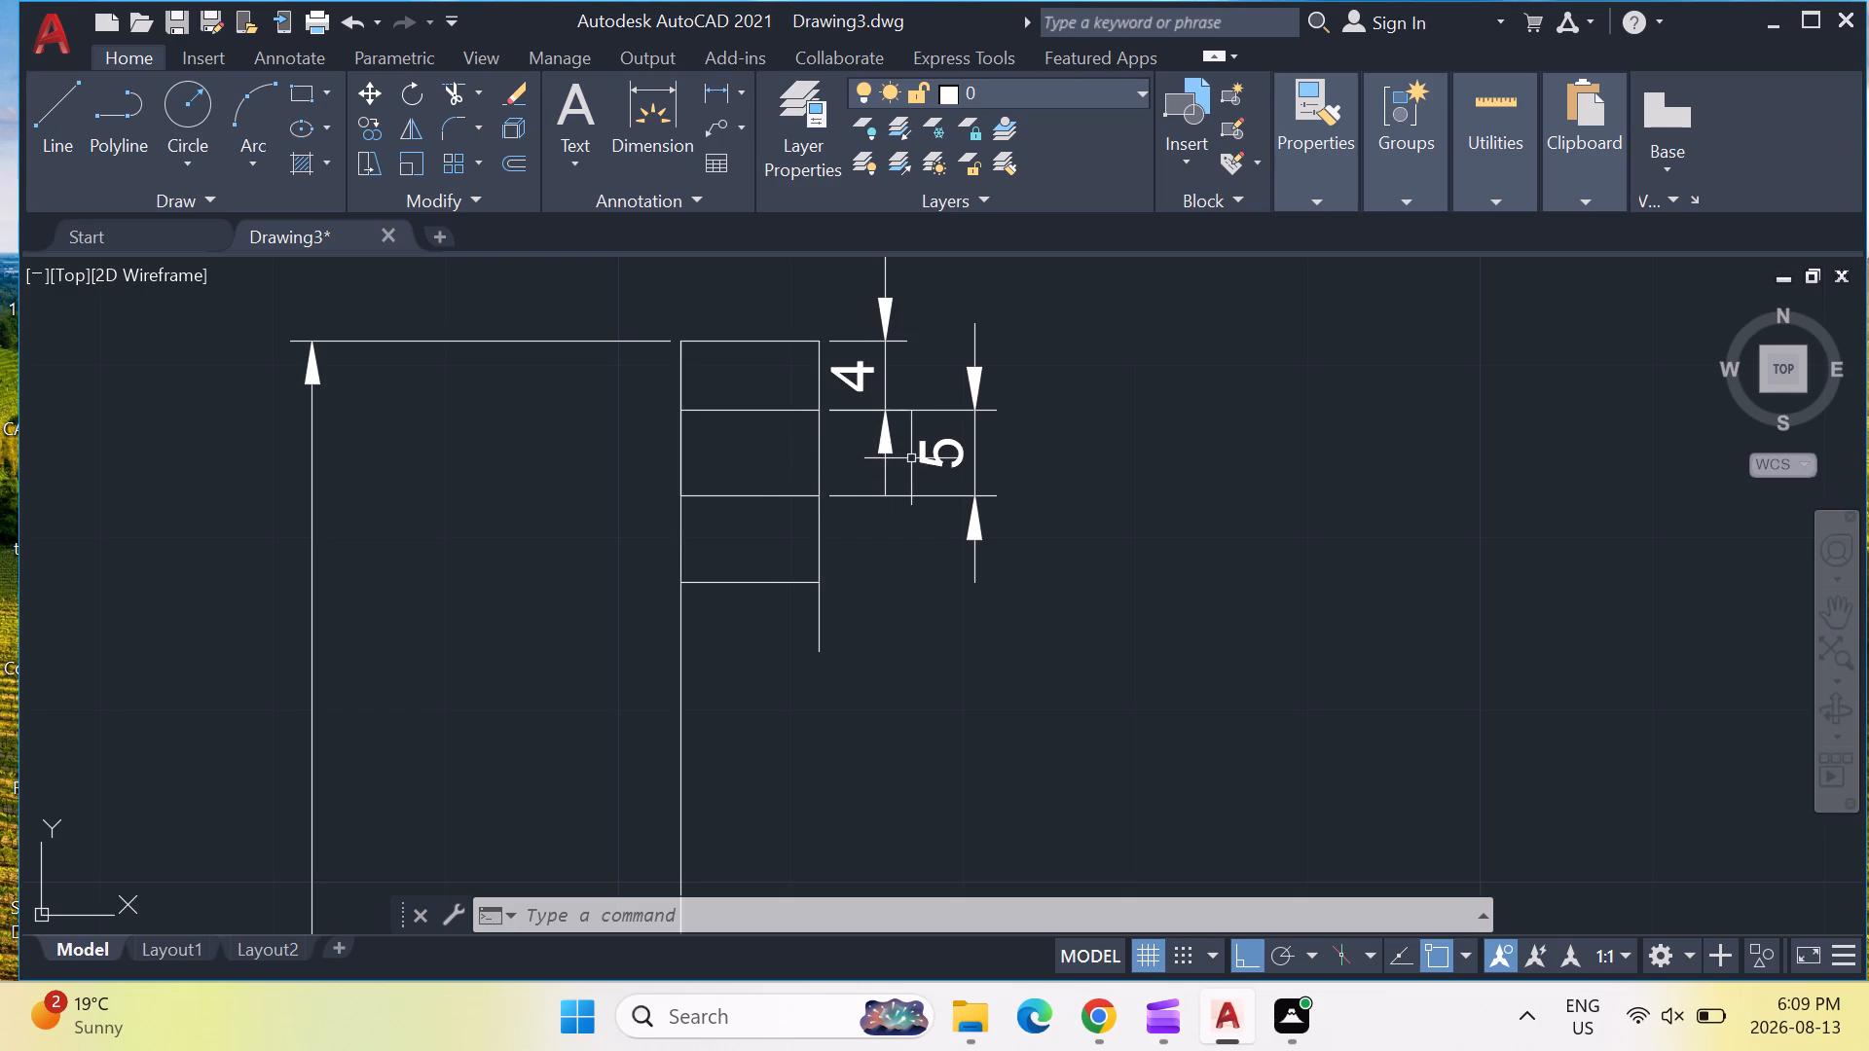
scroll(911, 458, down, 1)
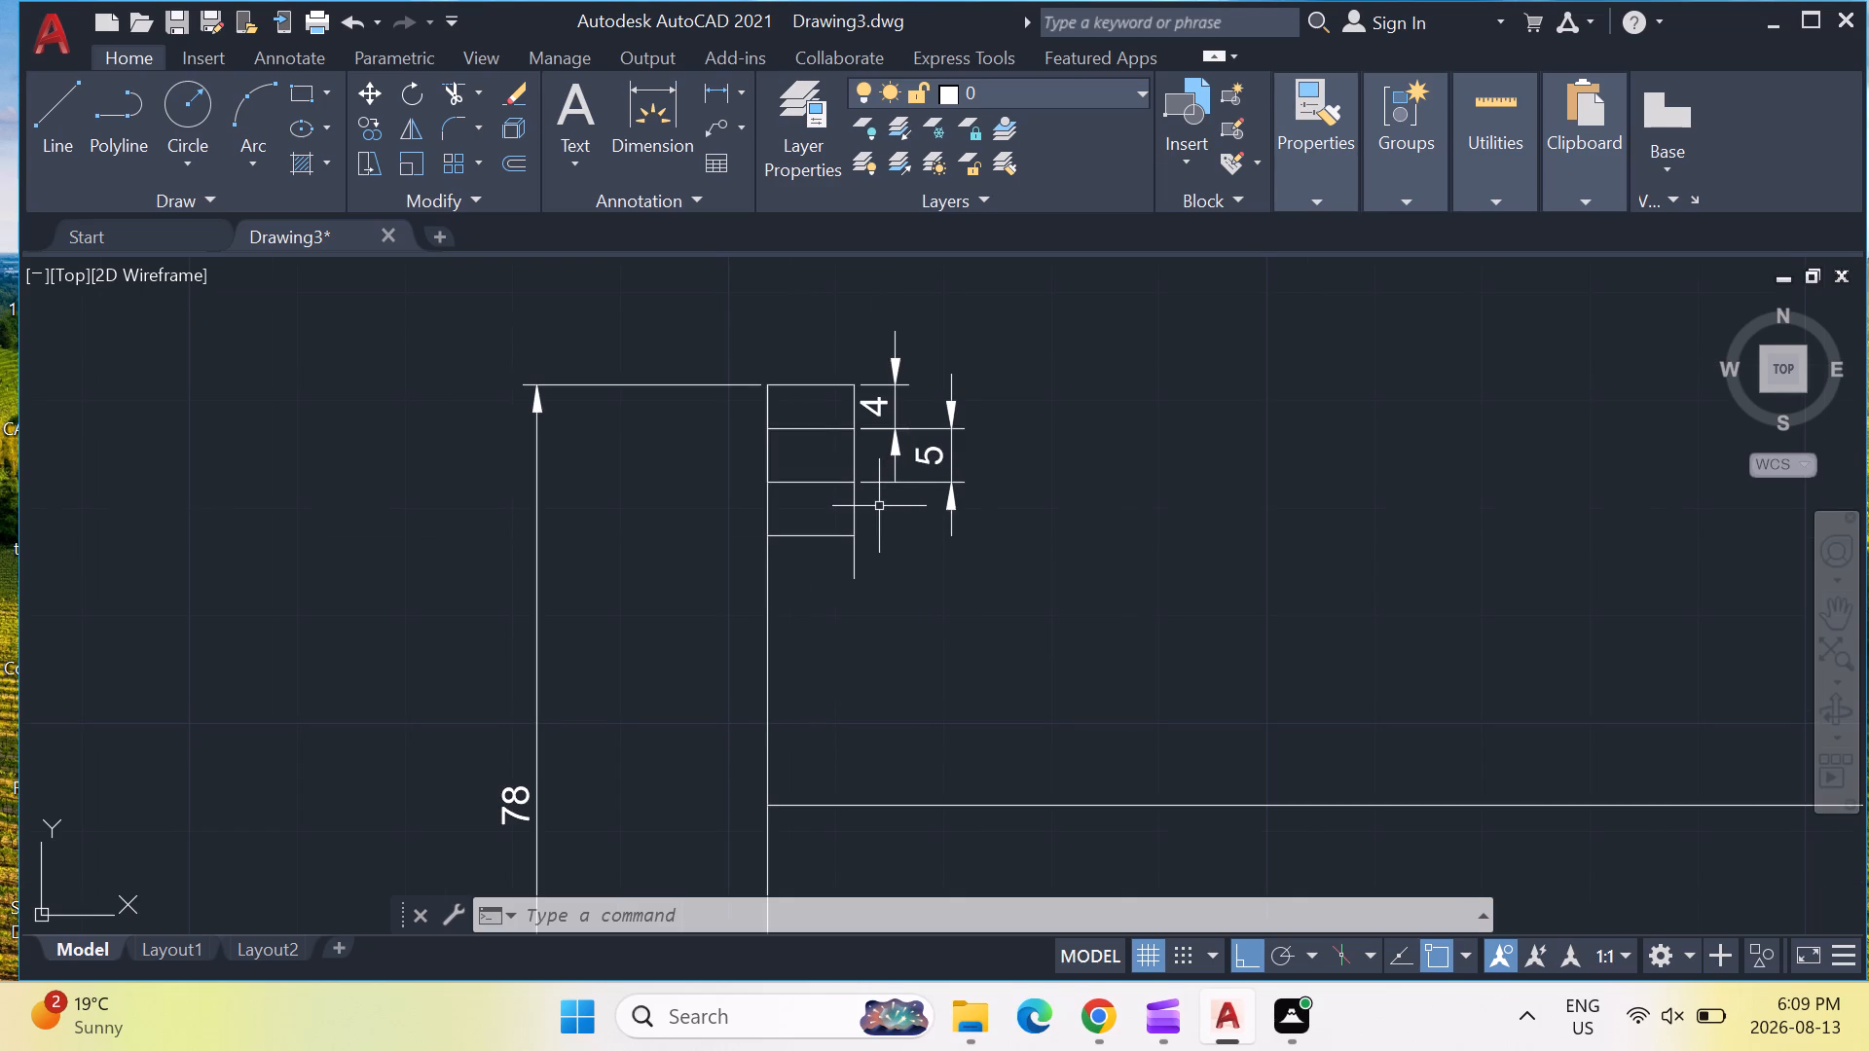
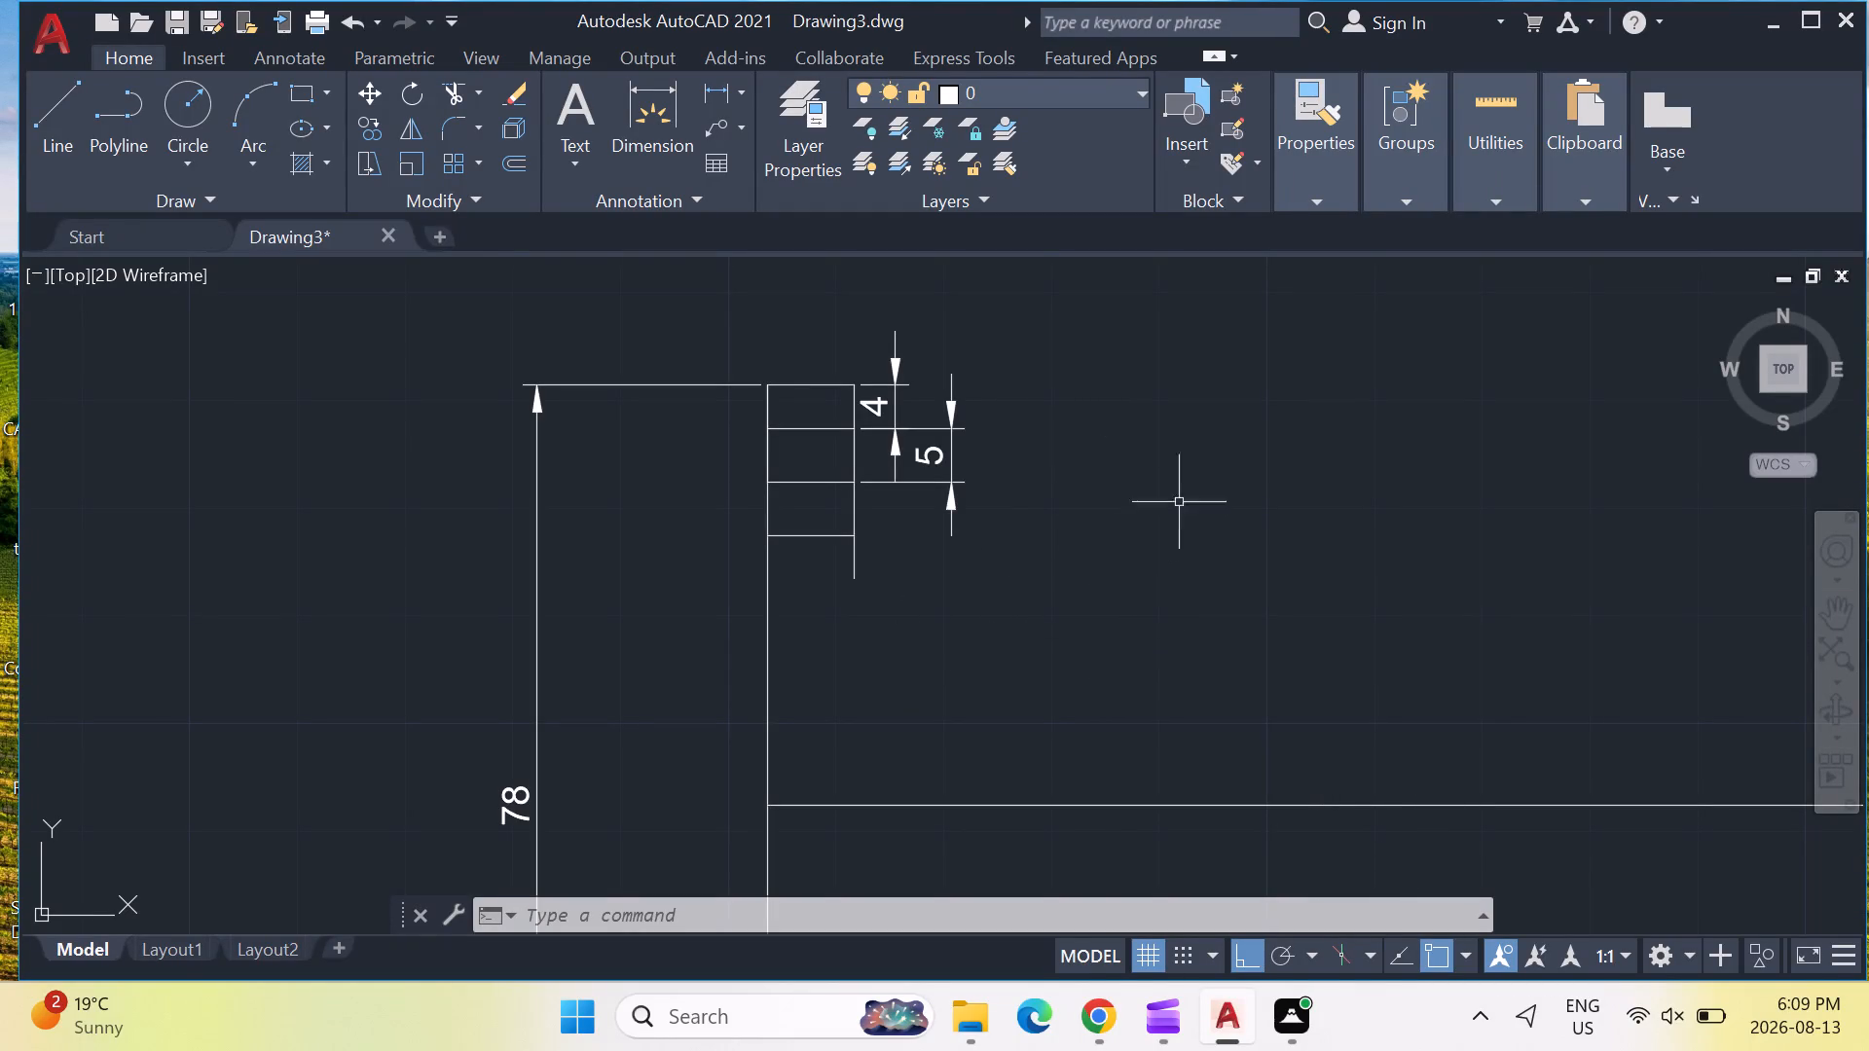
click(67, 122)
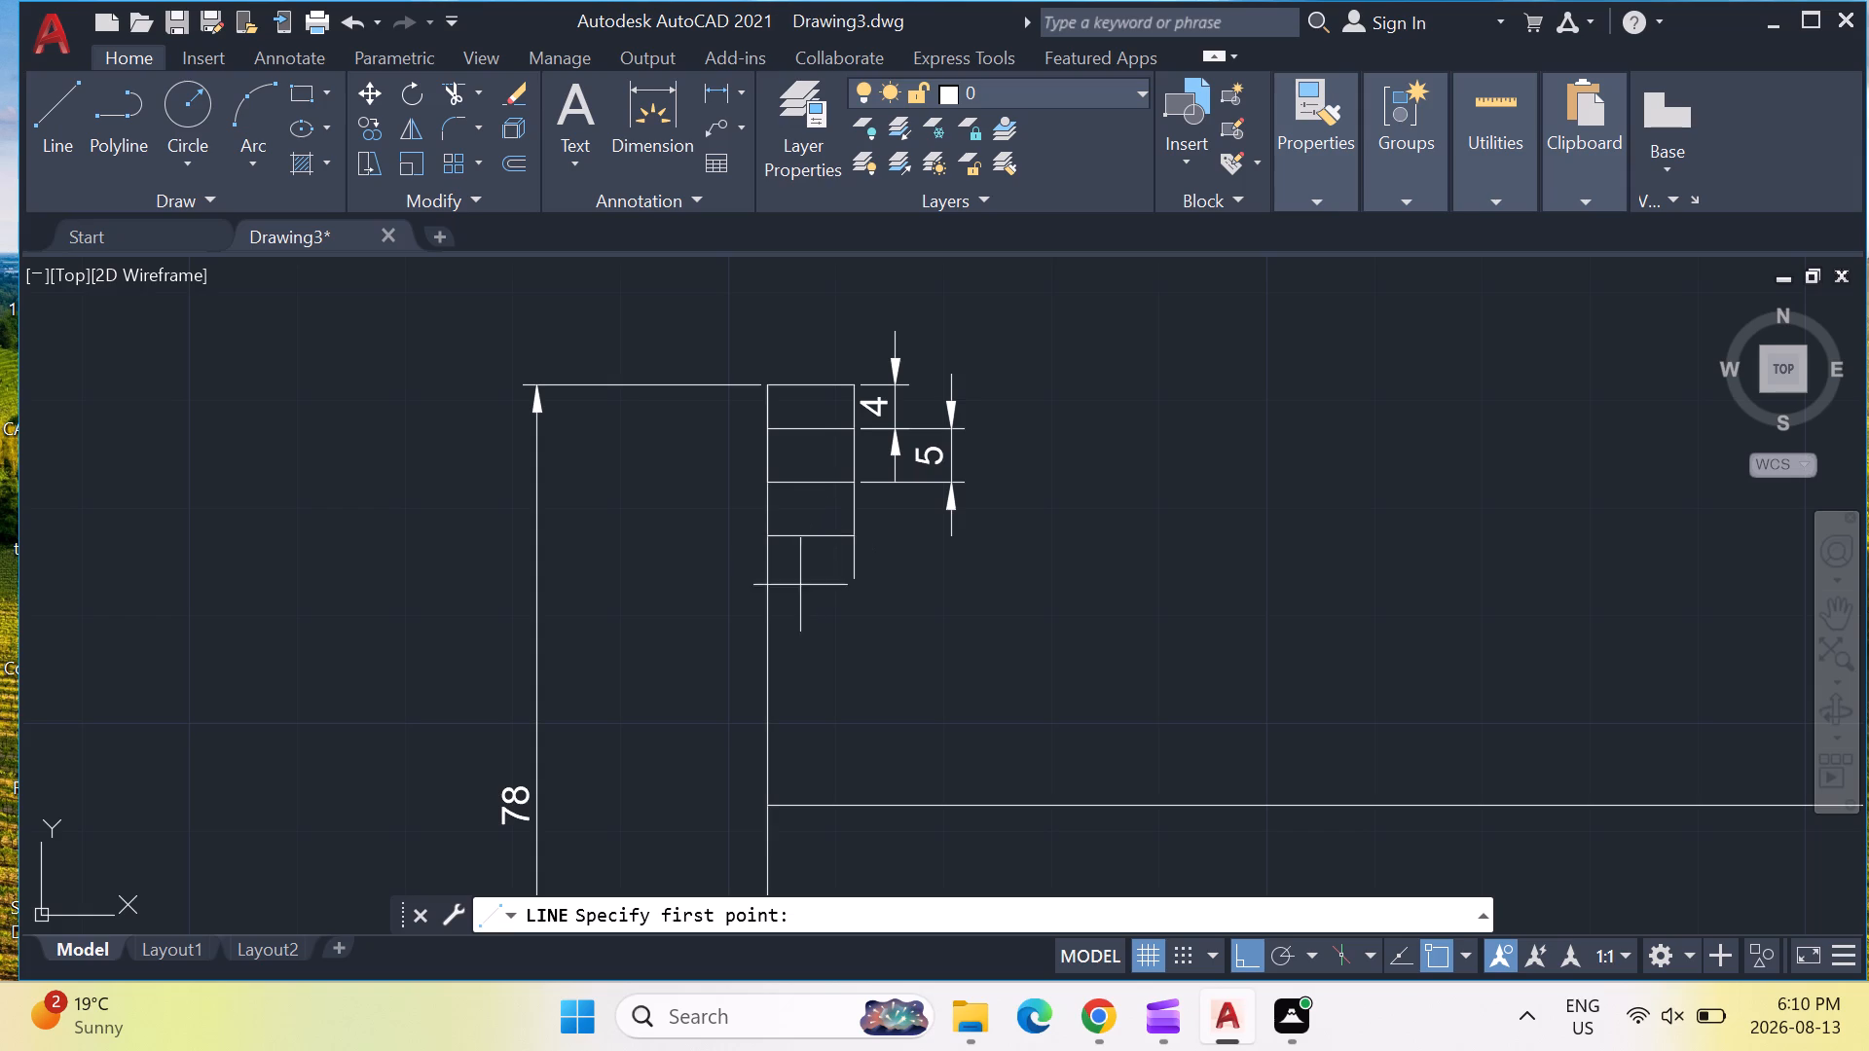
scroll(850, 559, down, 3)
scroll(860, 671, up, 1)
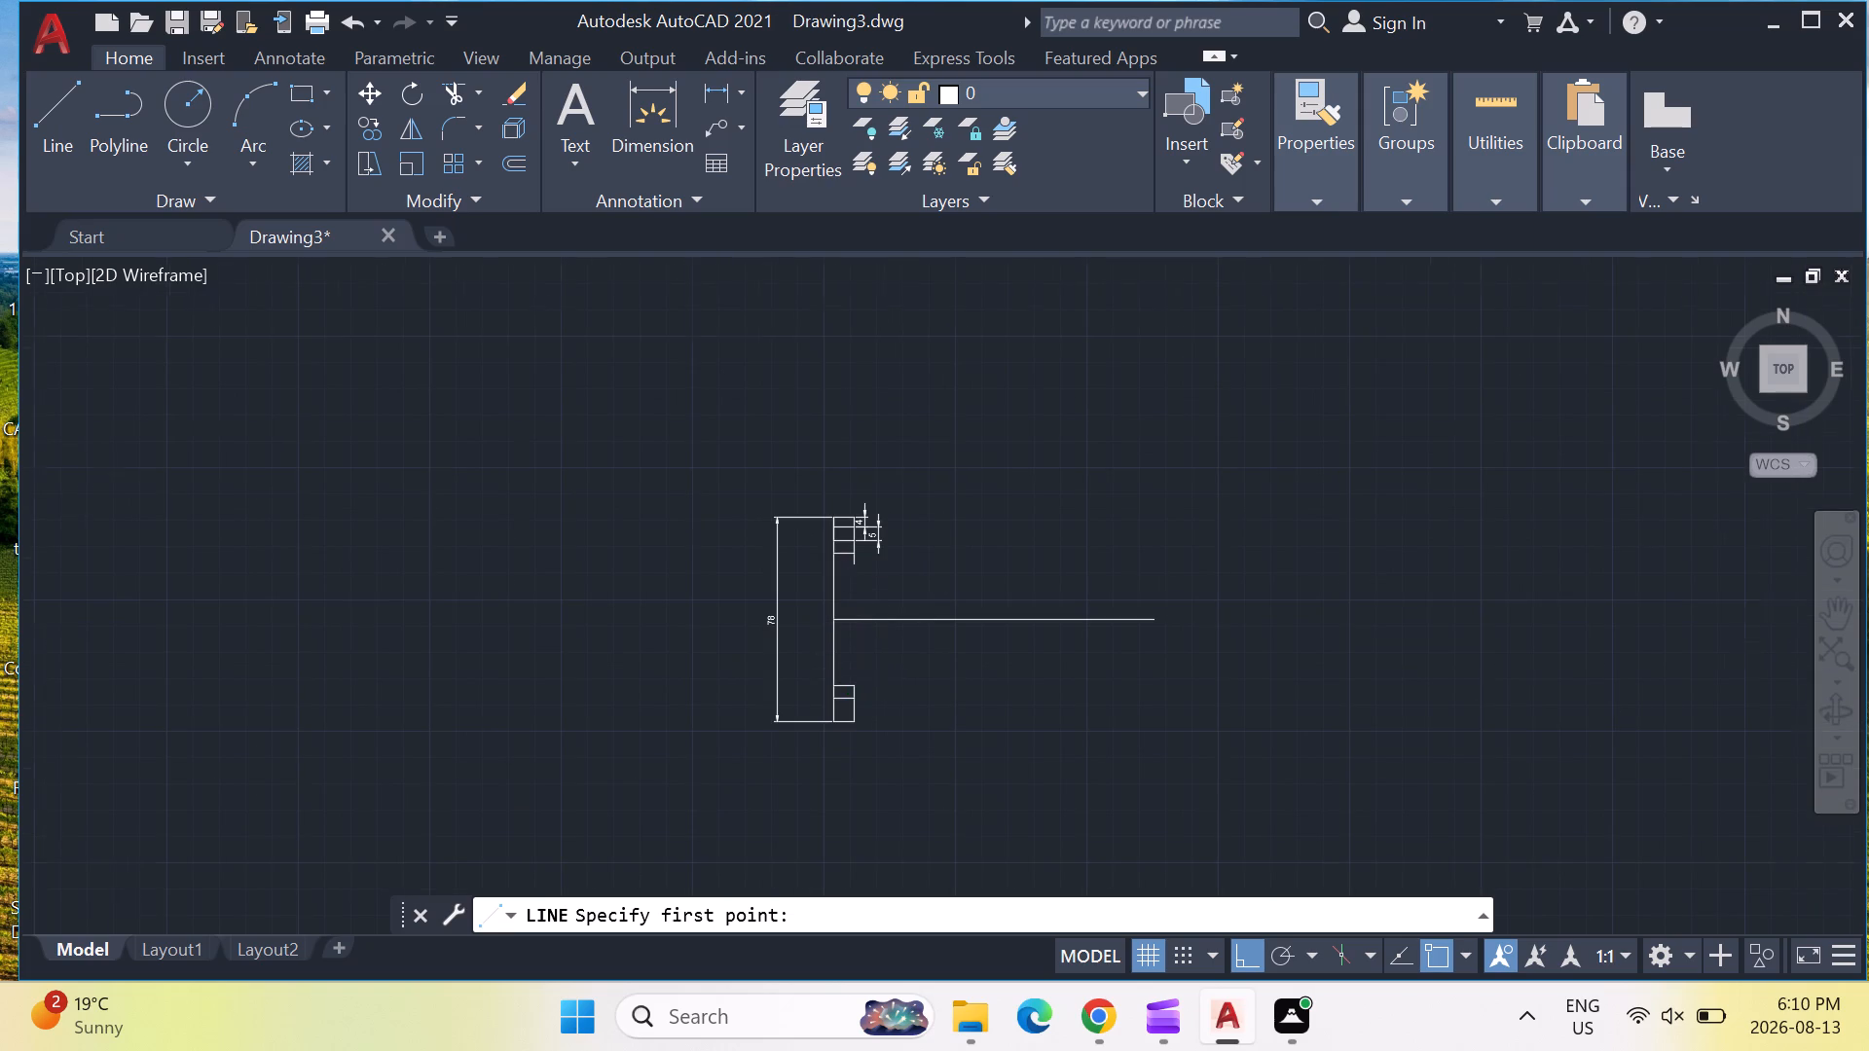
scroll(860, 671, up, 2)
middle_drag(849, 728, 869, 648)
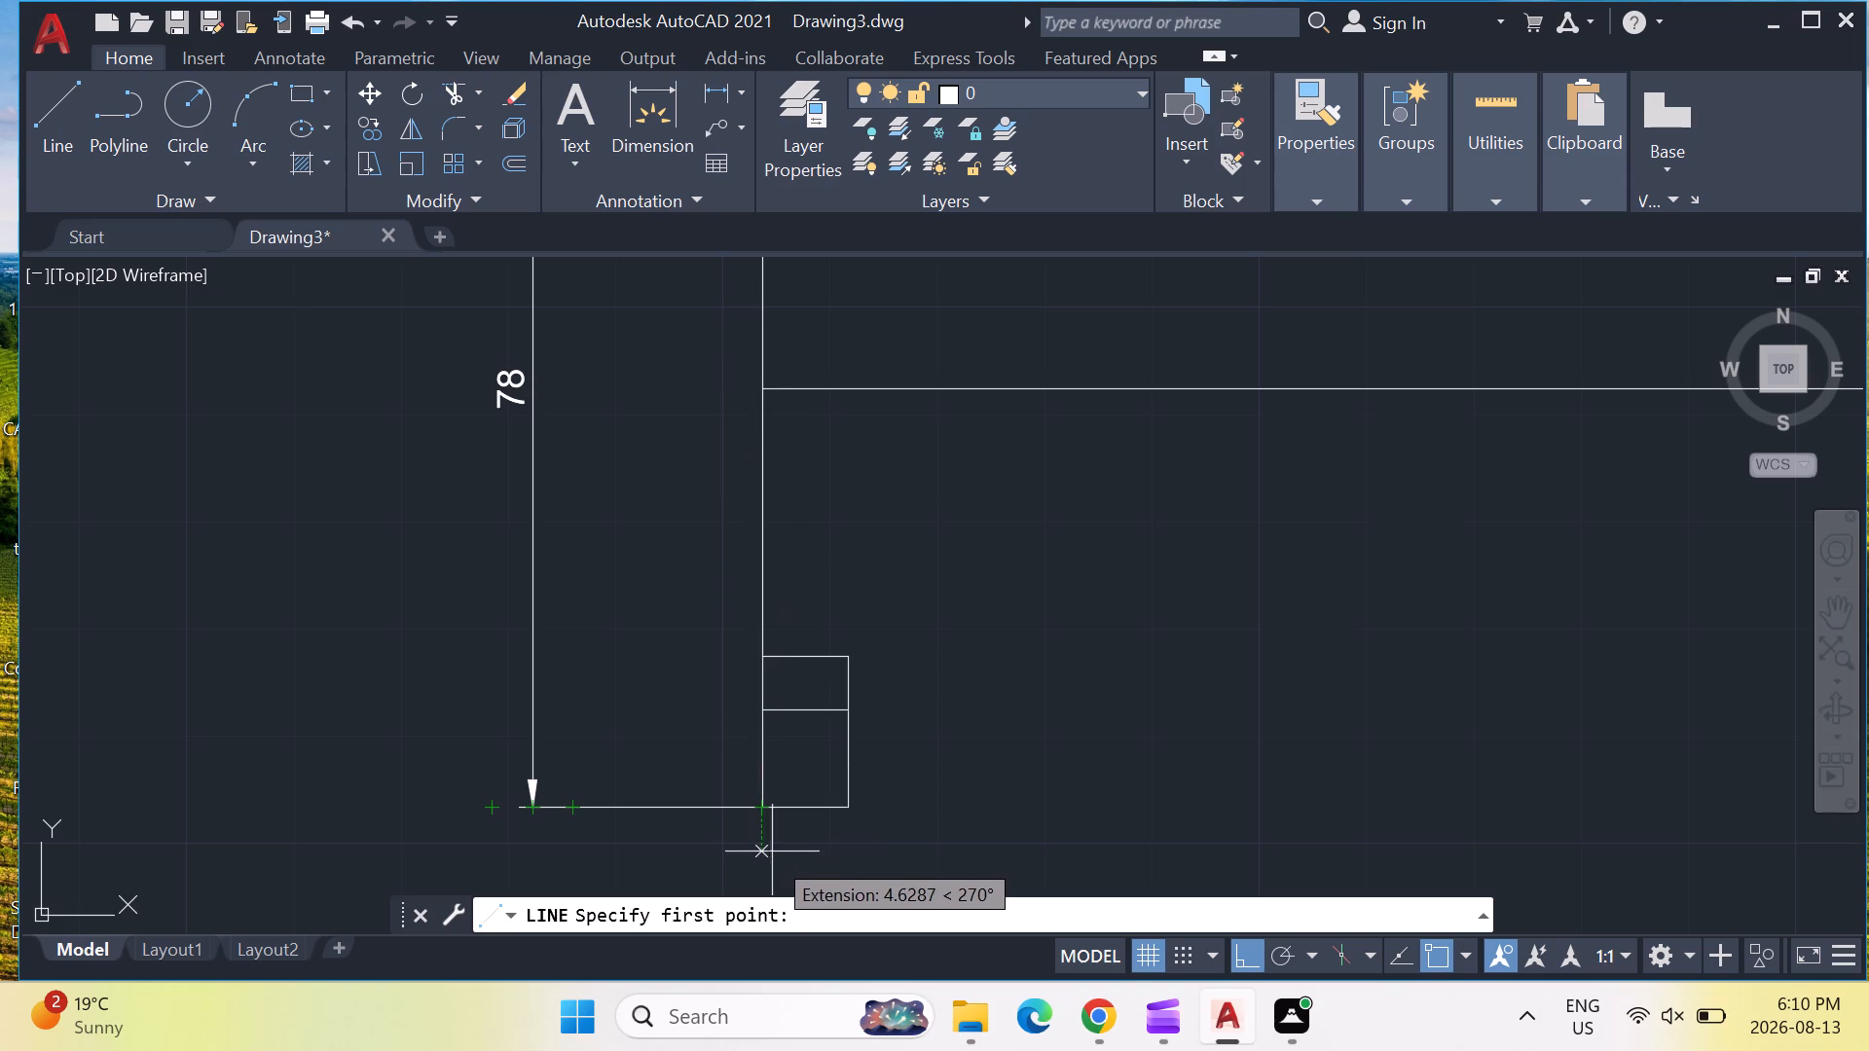
Measure the vertical distance from the horizontal centre line to the long vertical line's lower end using a linear dimension, without placing it.
click(705, 99)
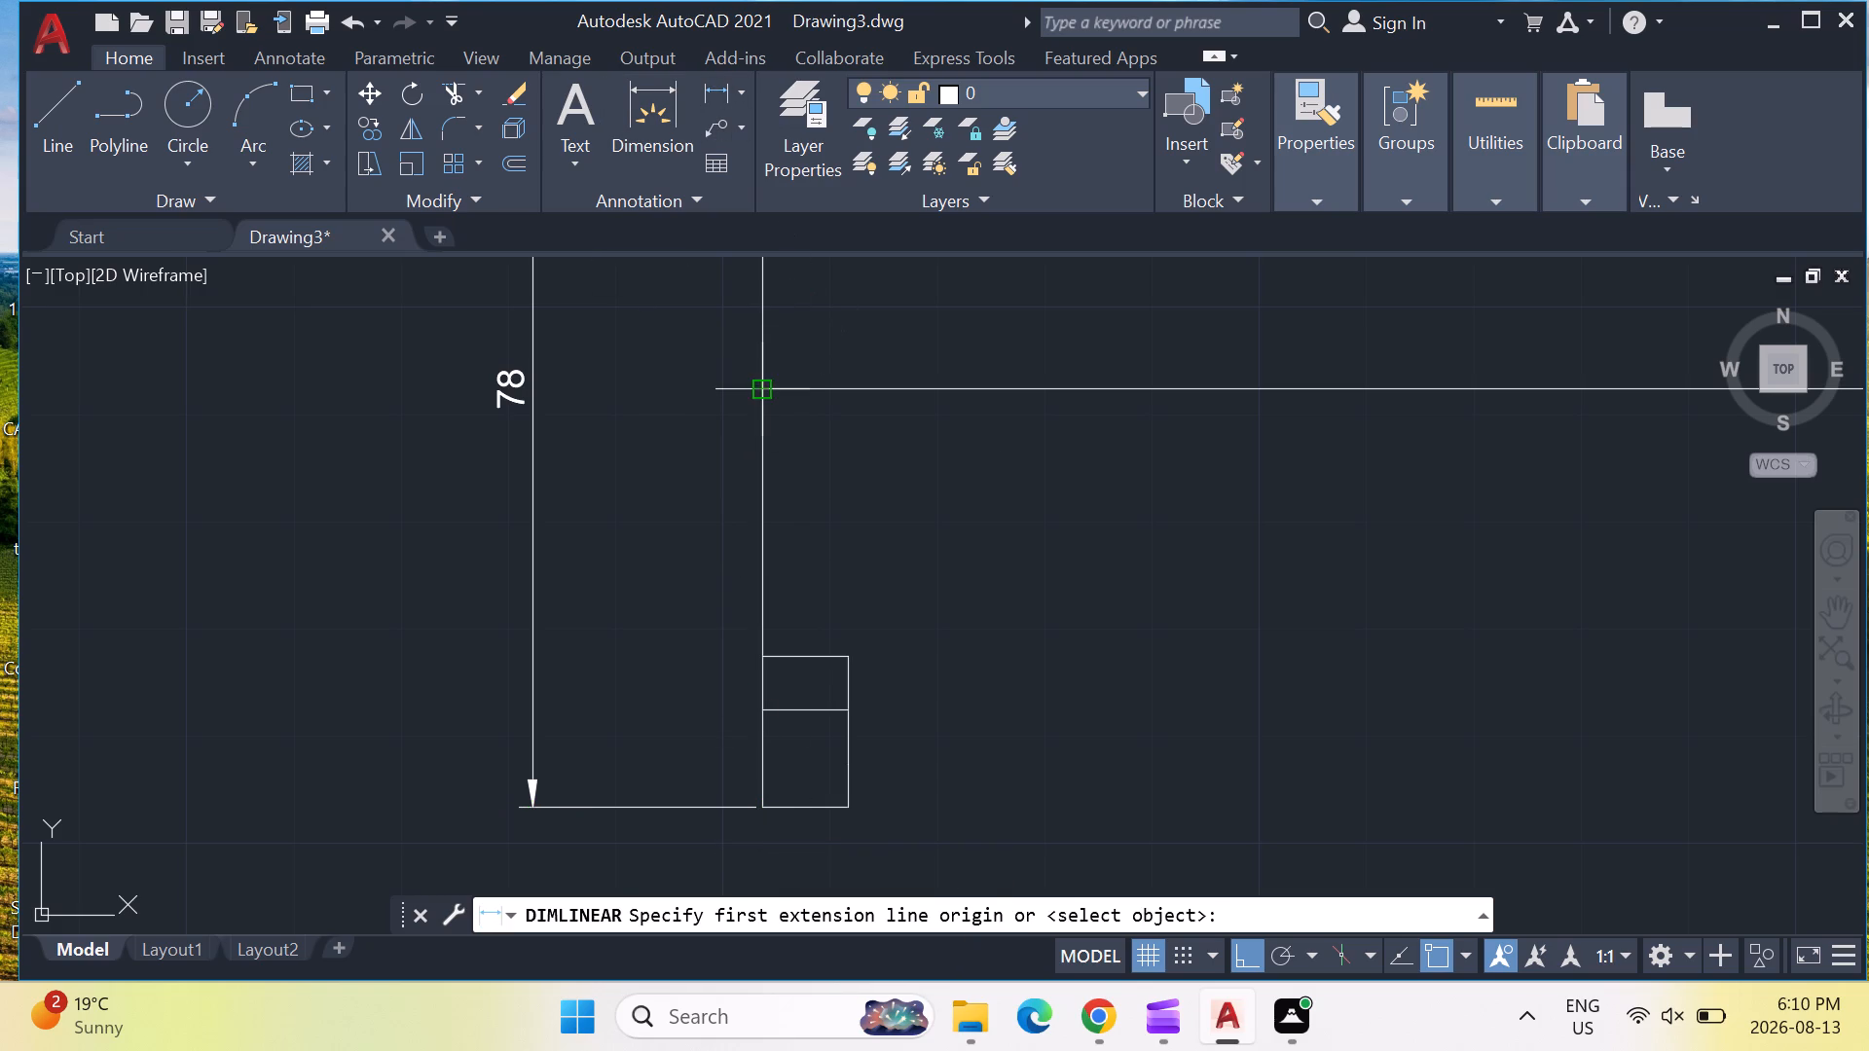
click(764, 391)
click(762, 805)
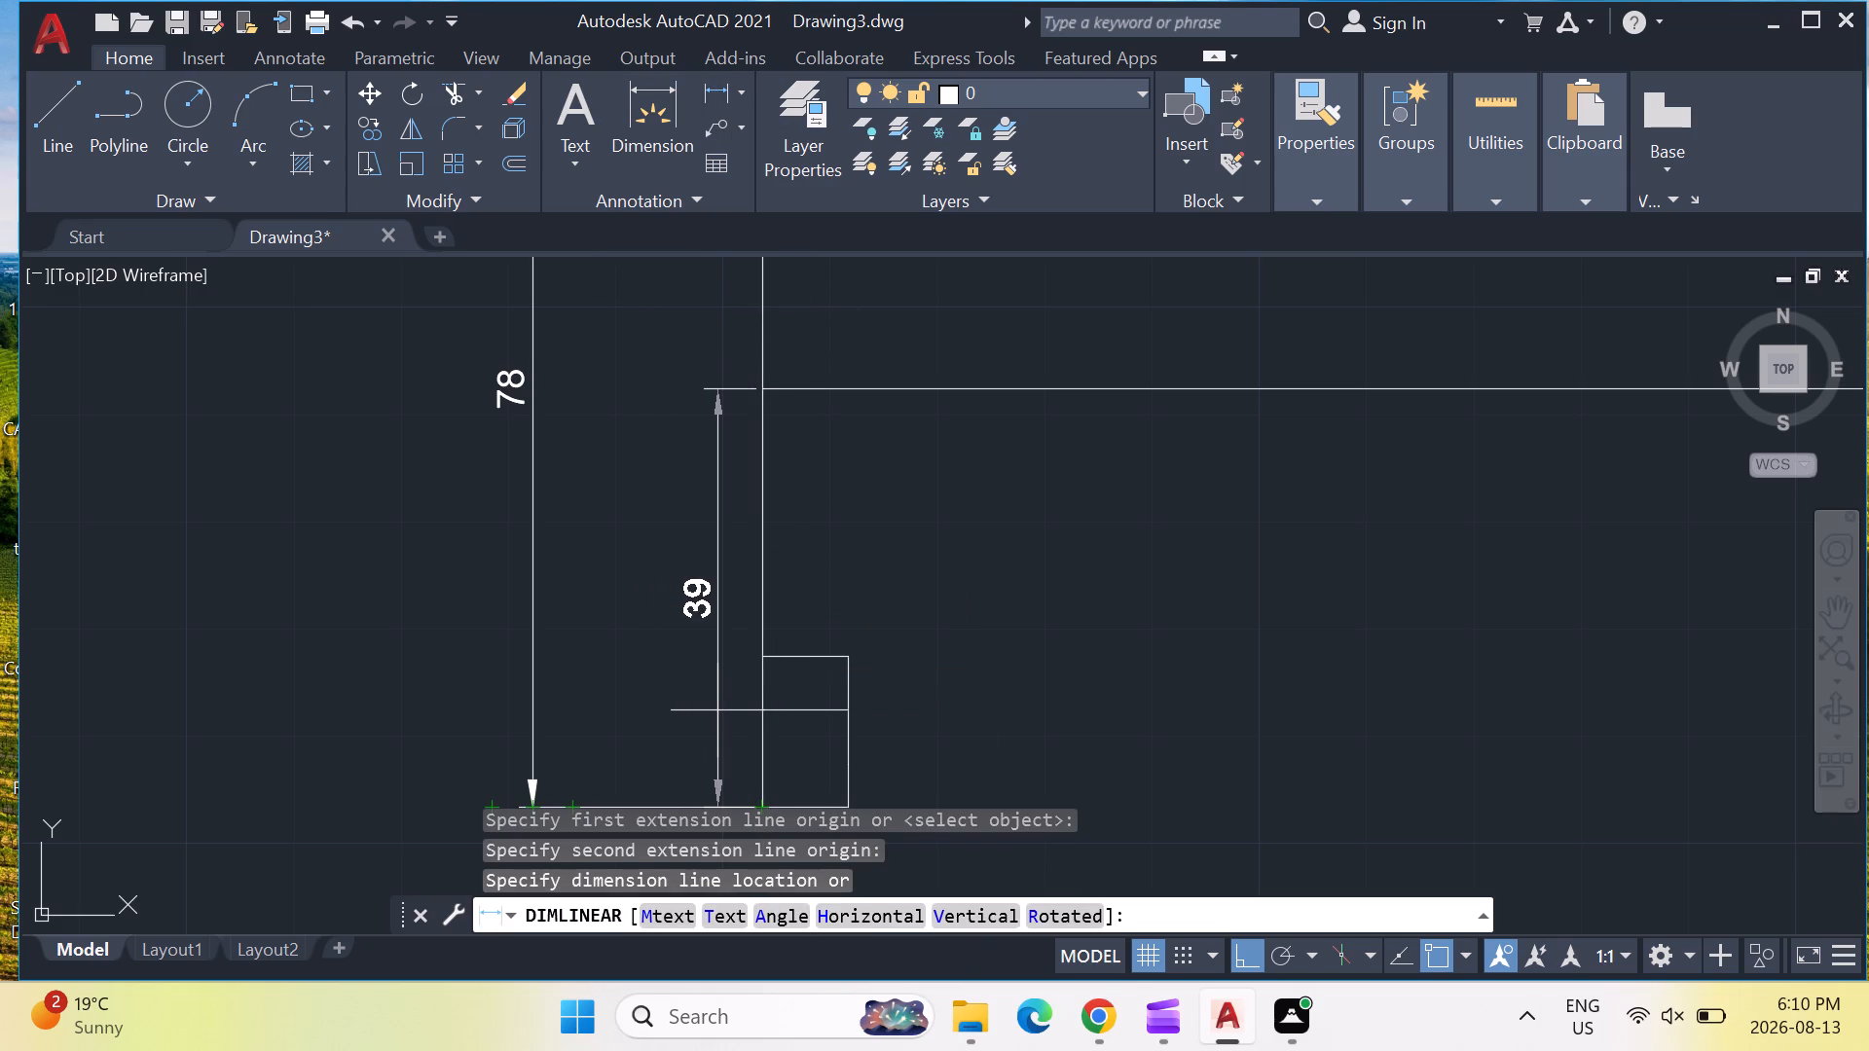
key(Escape)
key(Escape)
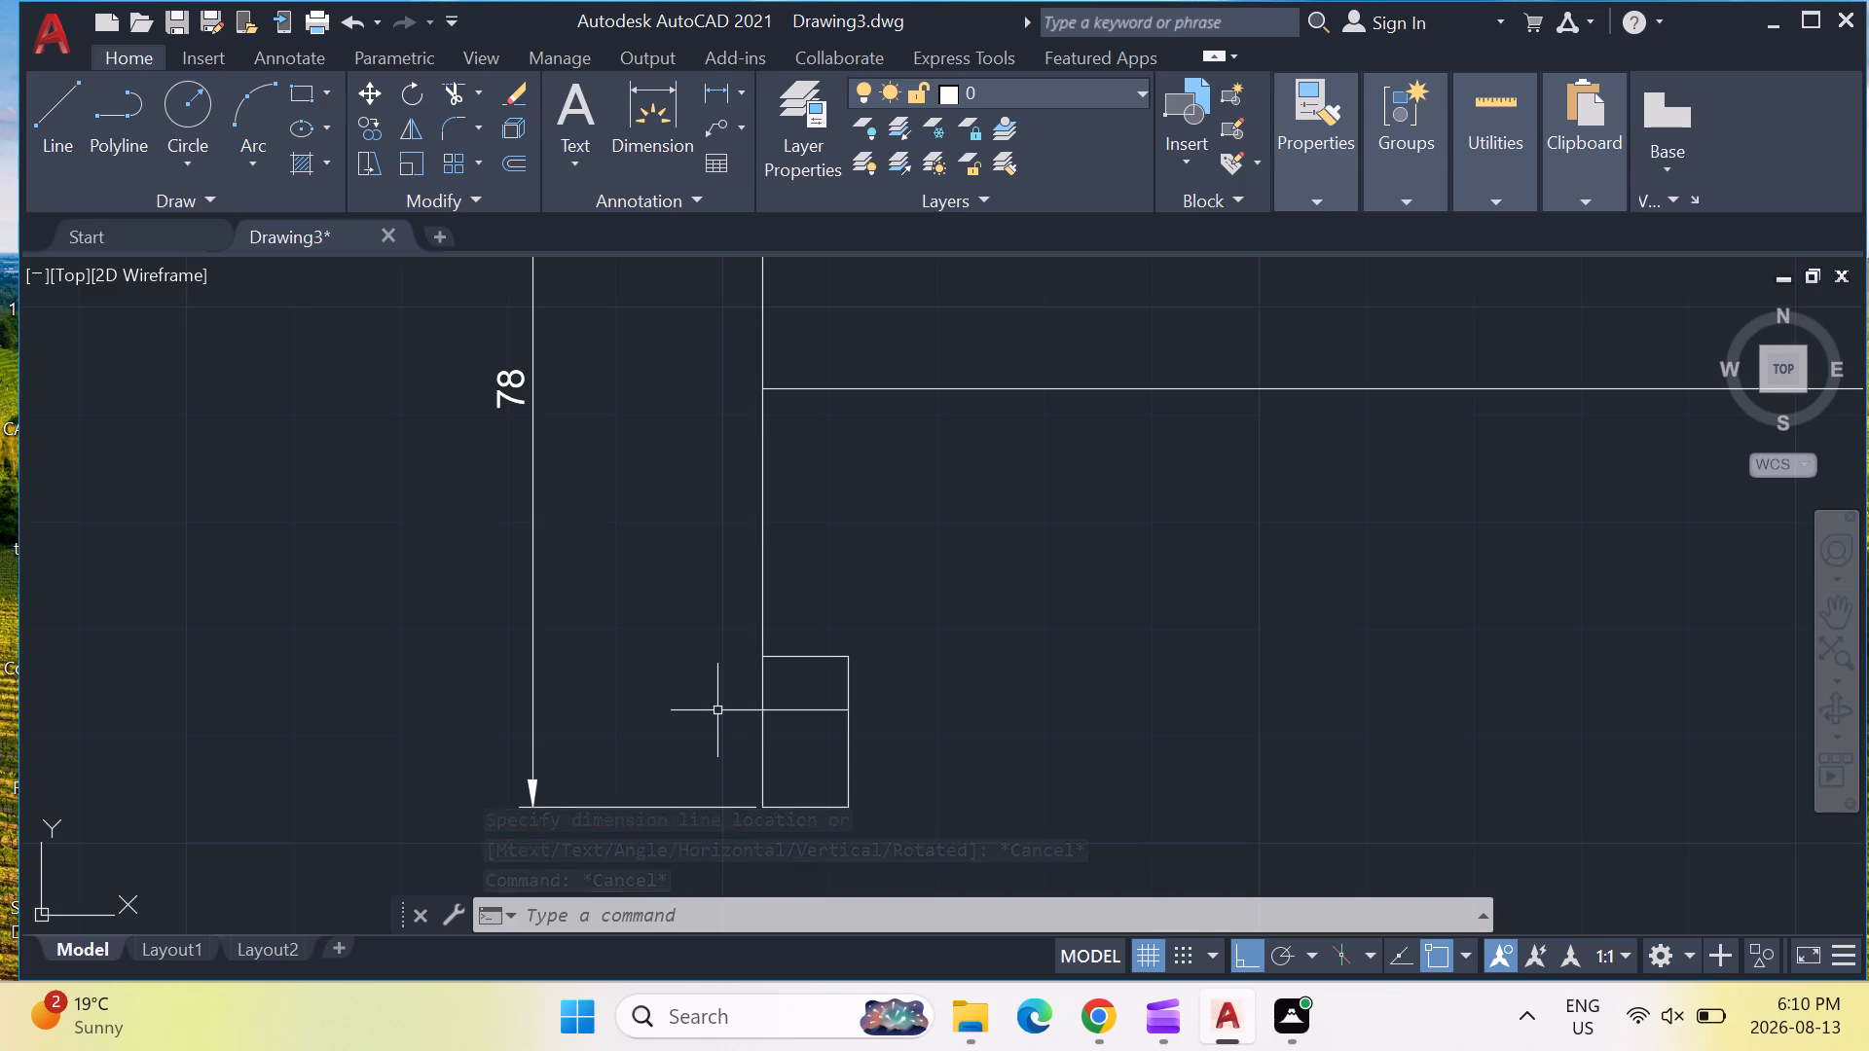
Draw a line 58 units straight down from the junction of the long vertical line and the horizontal centre line.
scroll(1028, 472, down, 2)
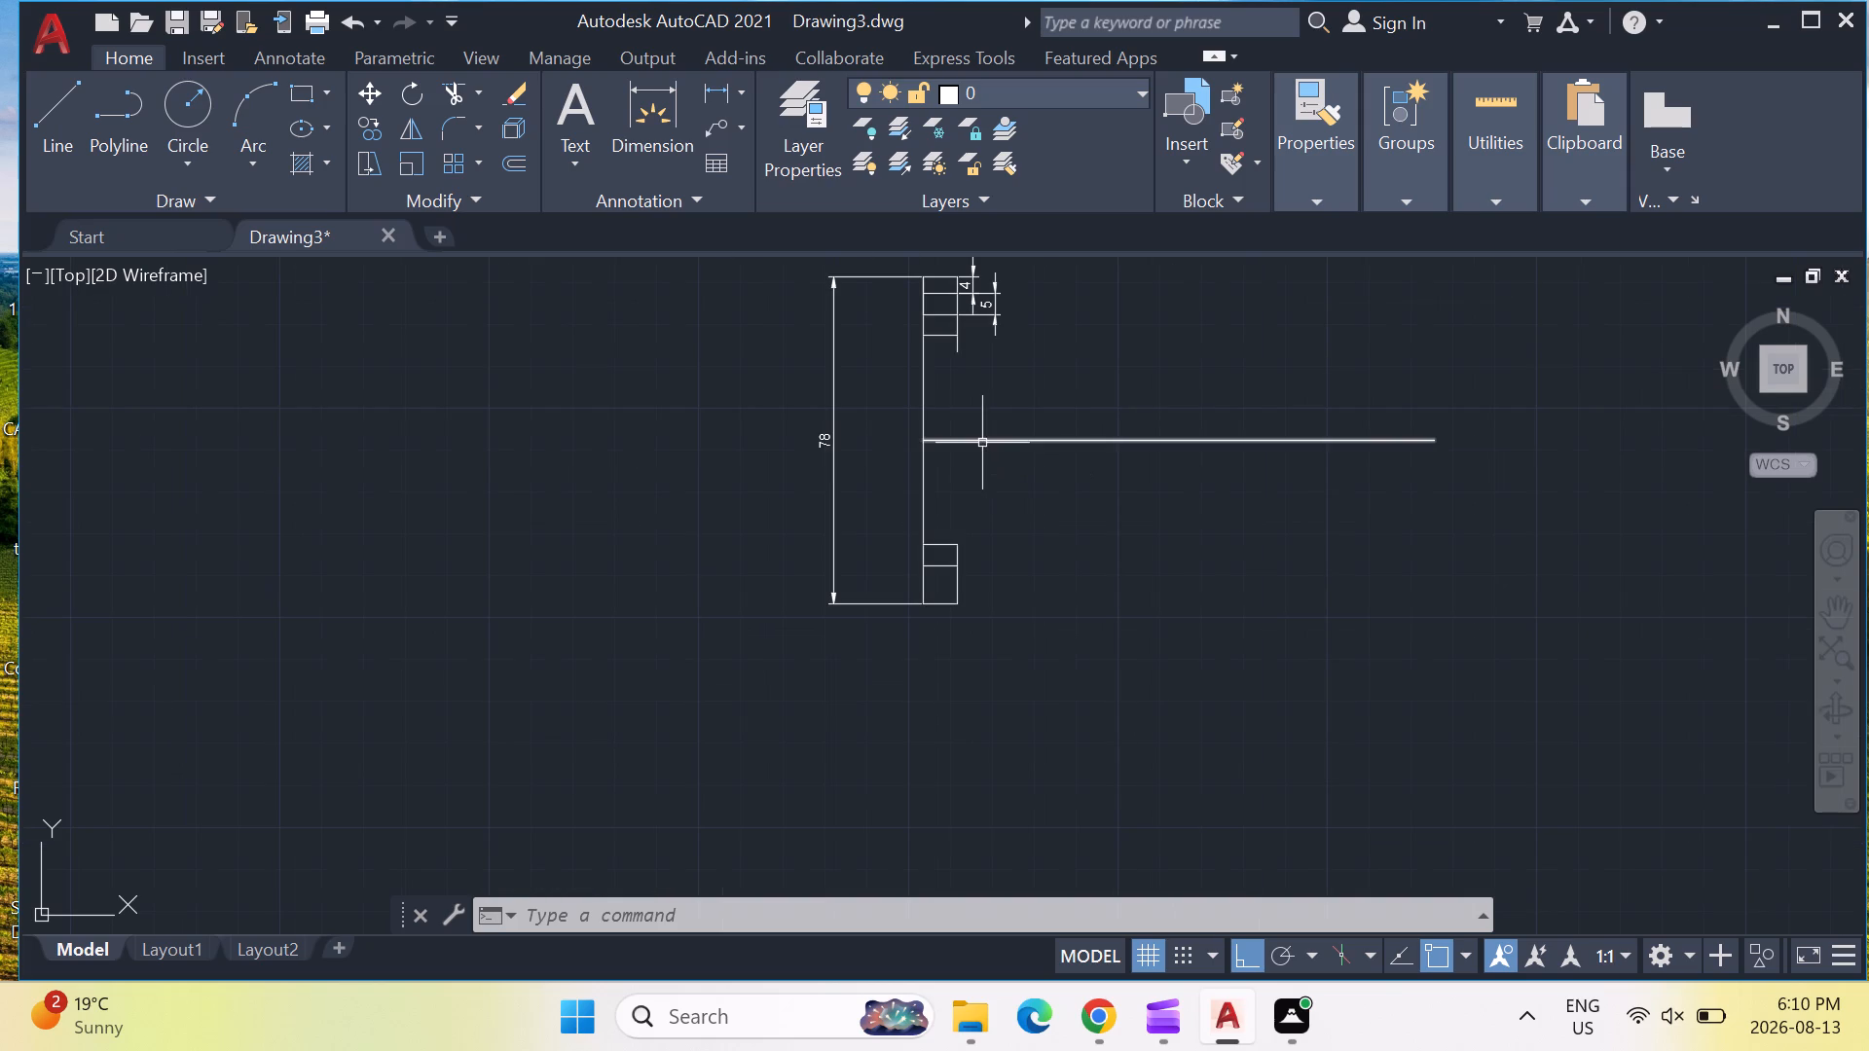
middle_click(982, 443)
click(47, 121)
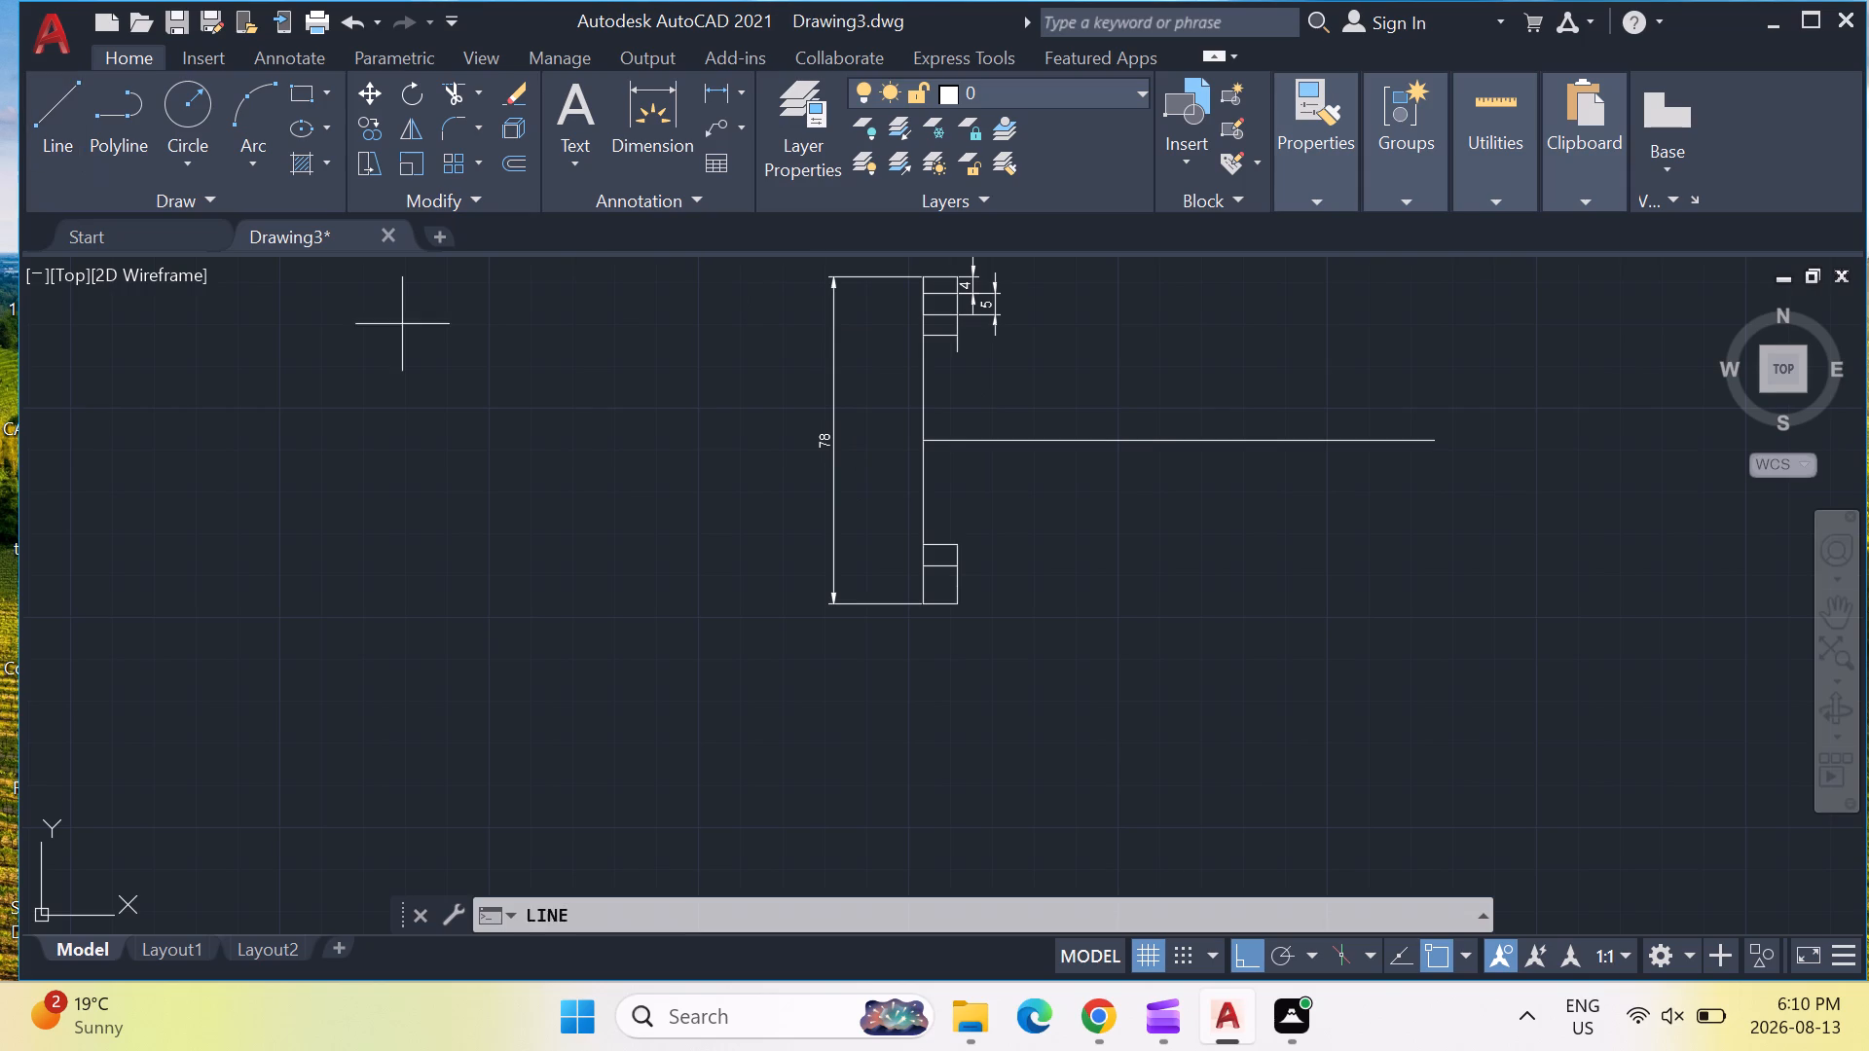
scroll(1034, 437, up, 3)
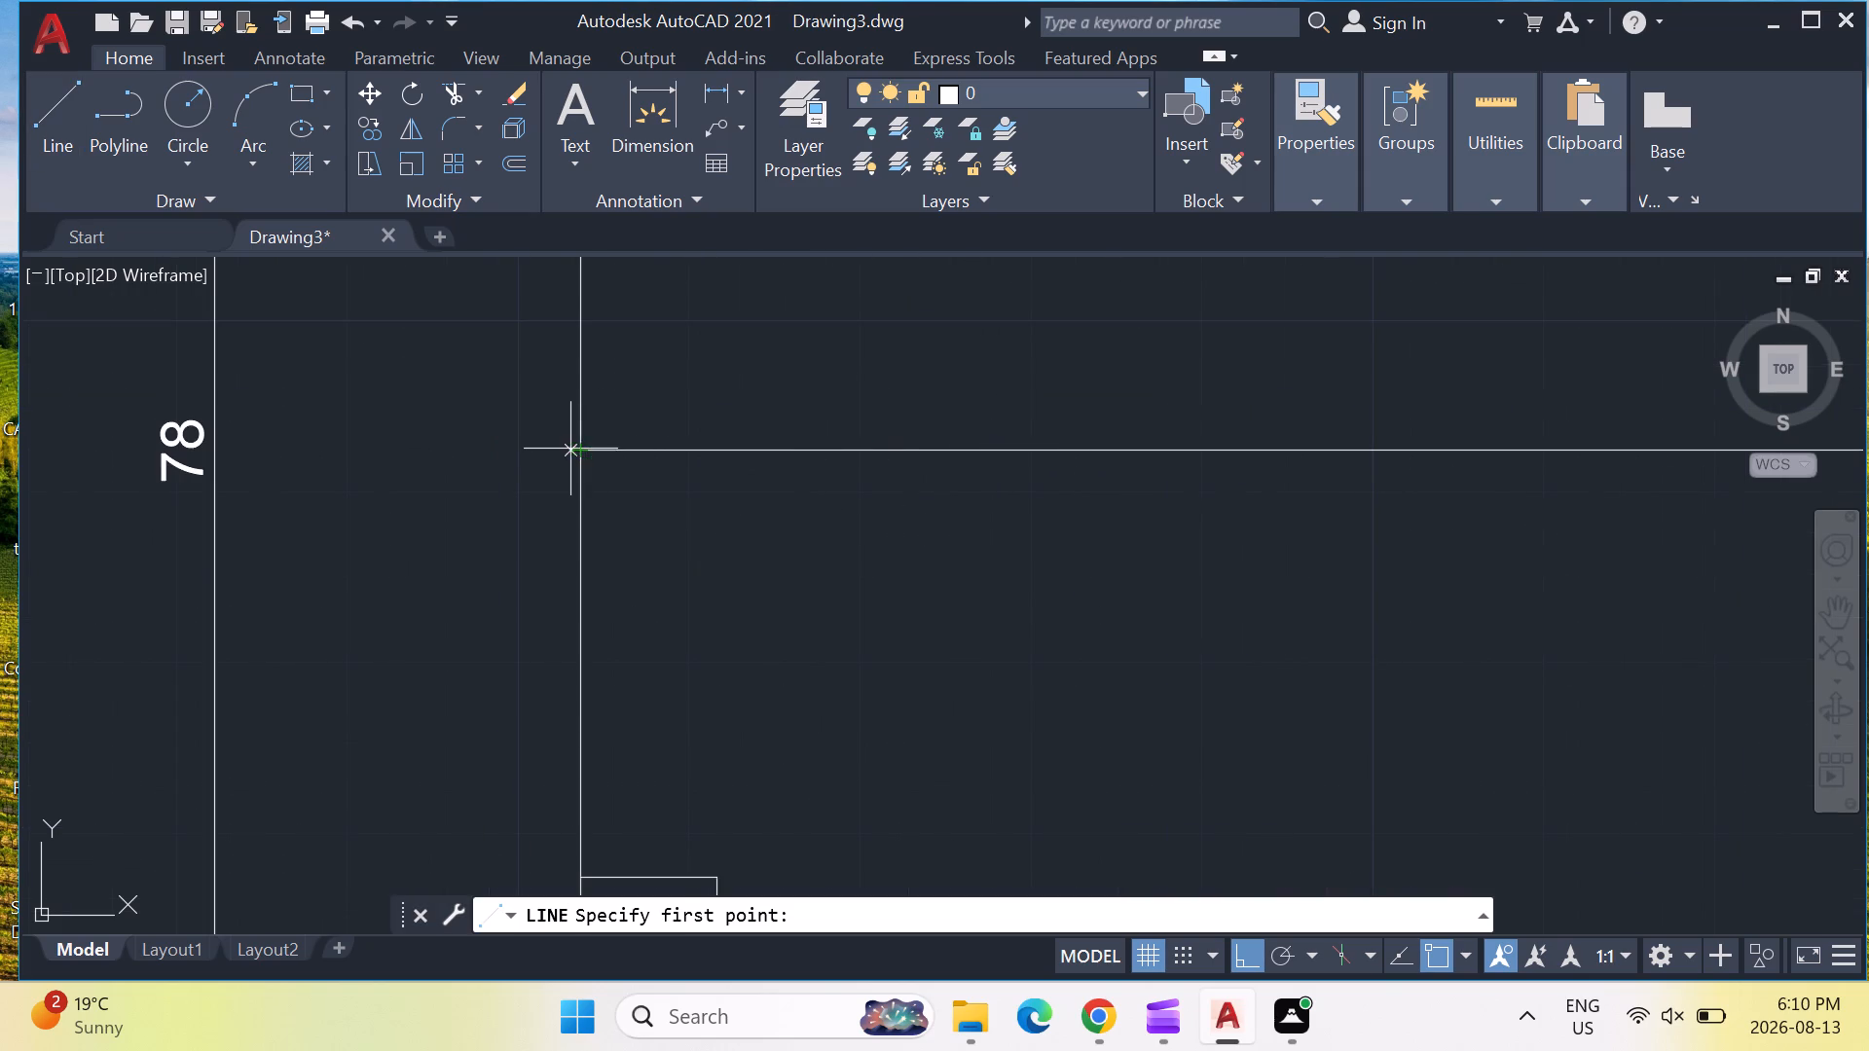
click(571, 451)
scroll(586, 490, down, 2)
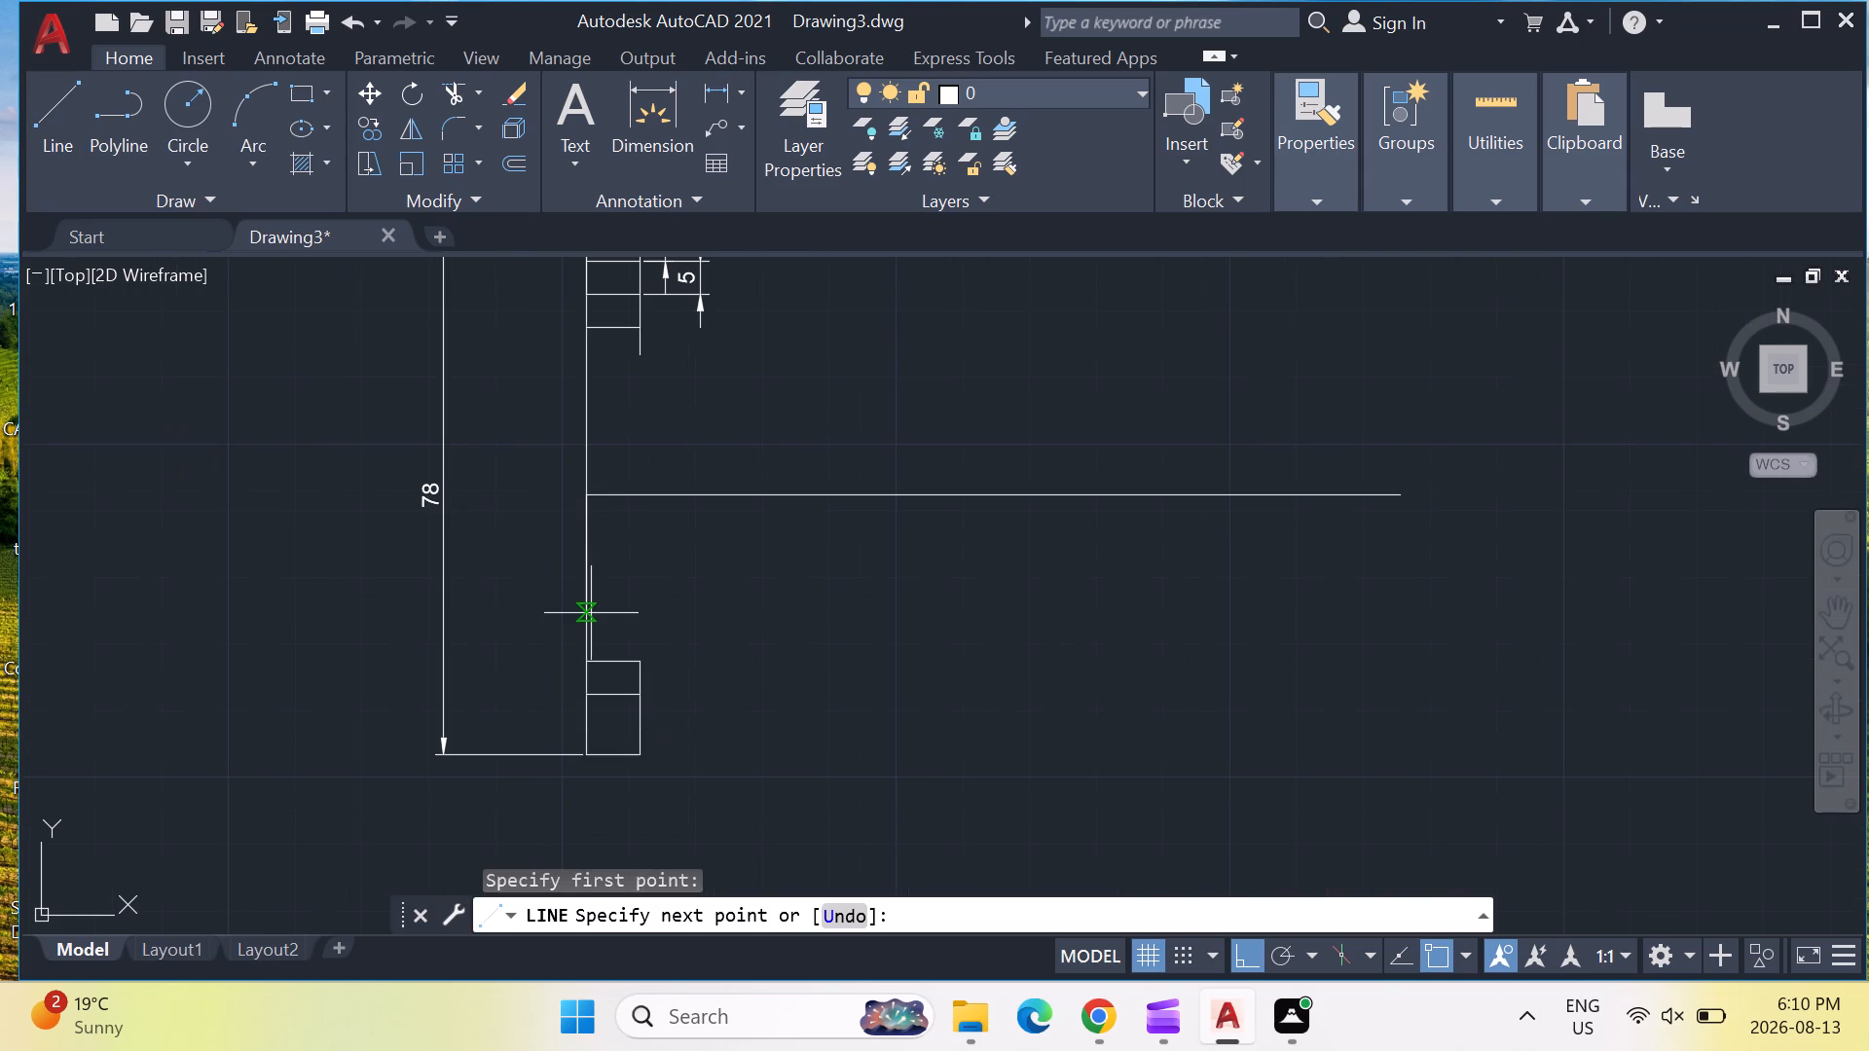
middle_drag(641, 452, 665, 320)
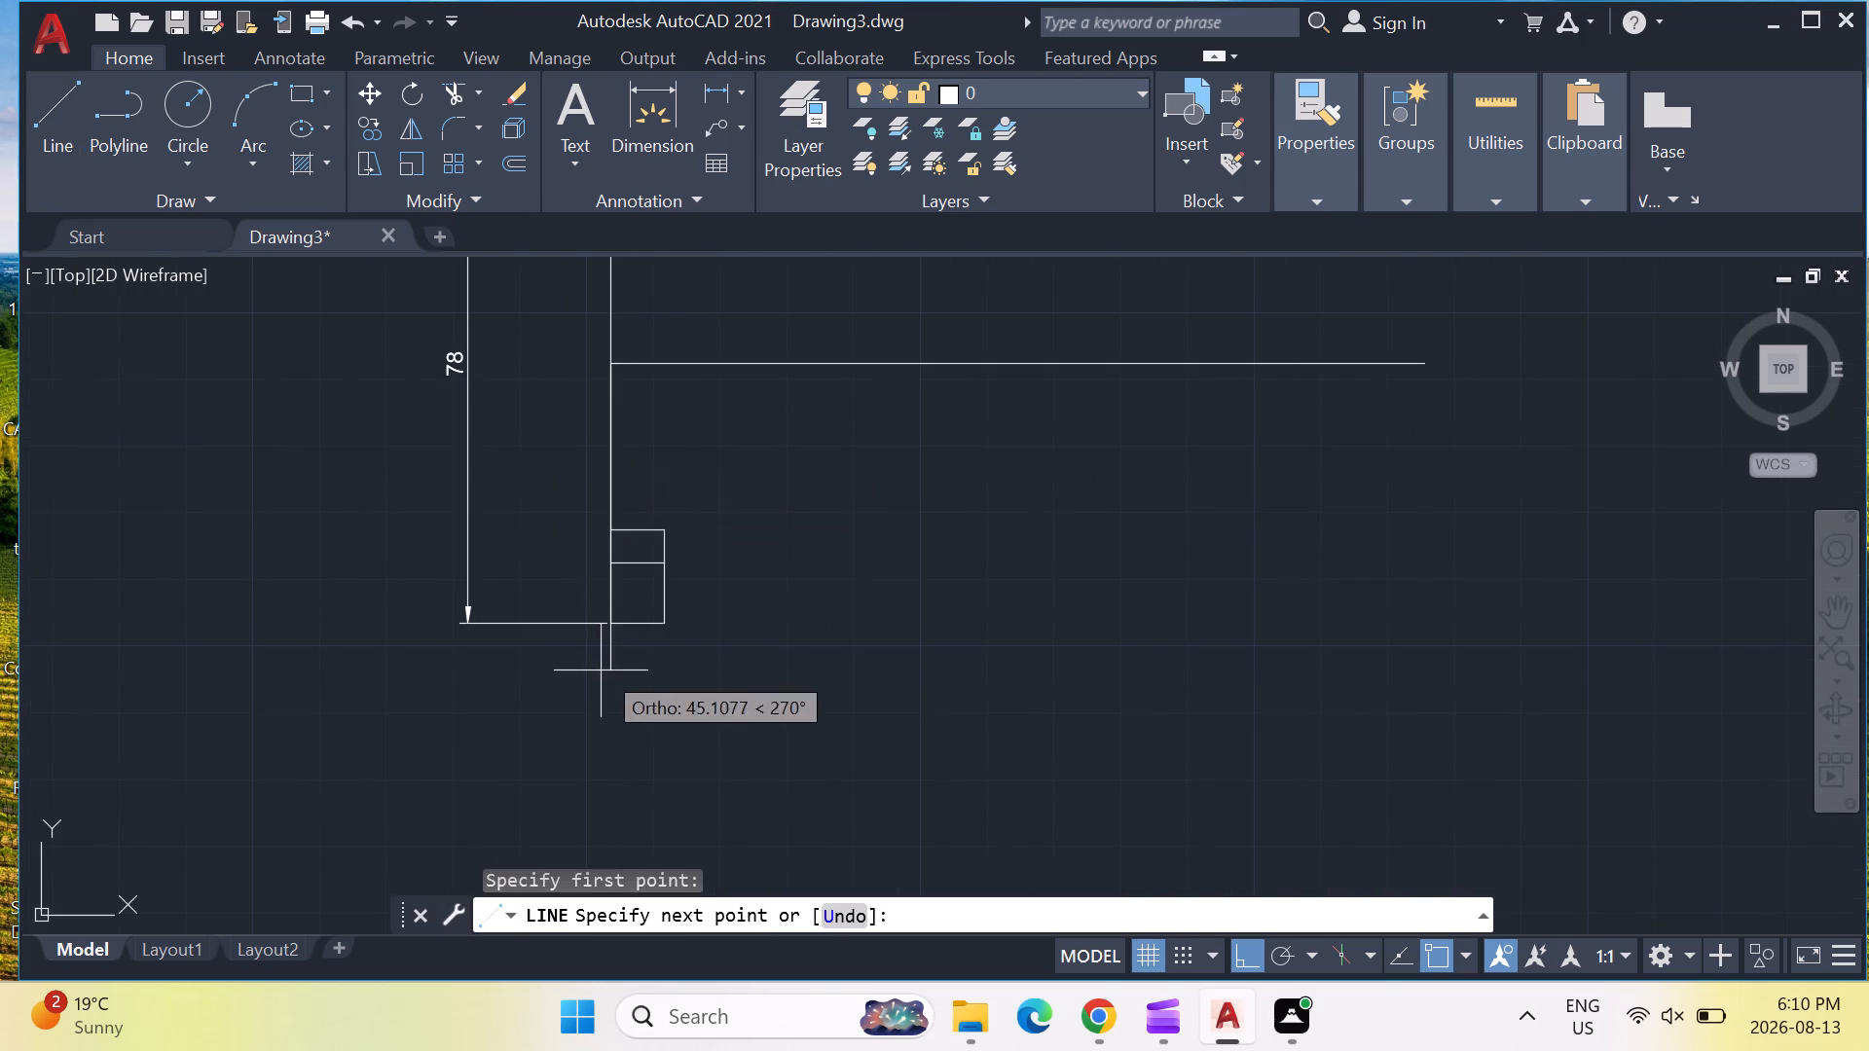
text(58)
key(Return)
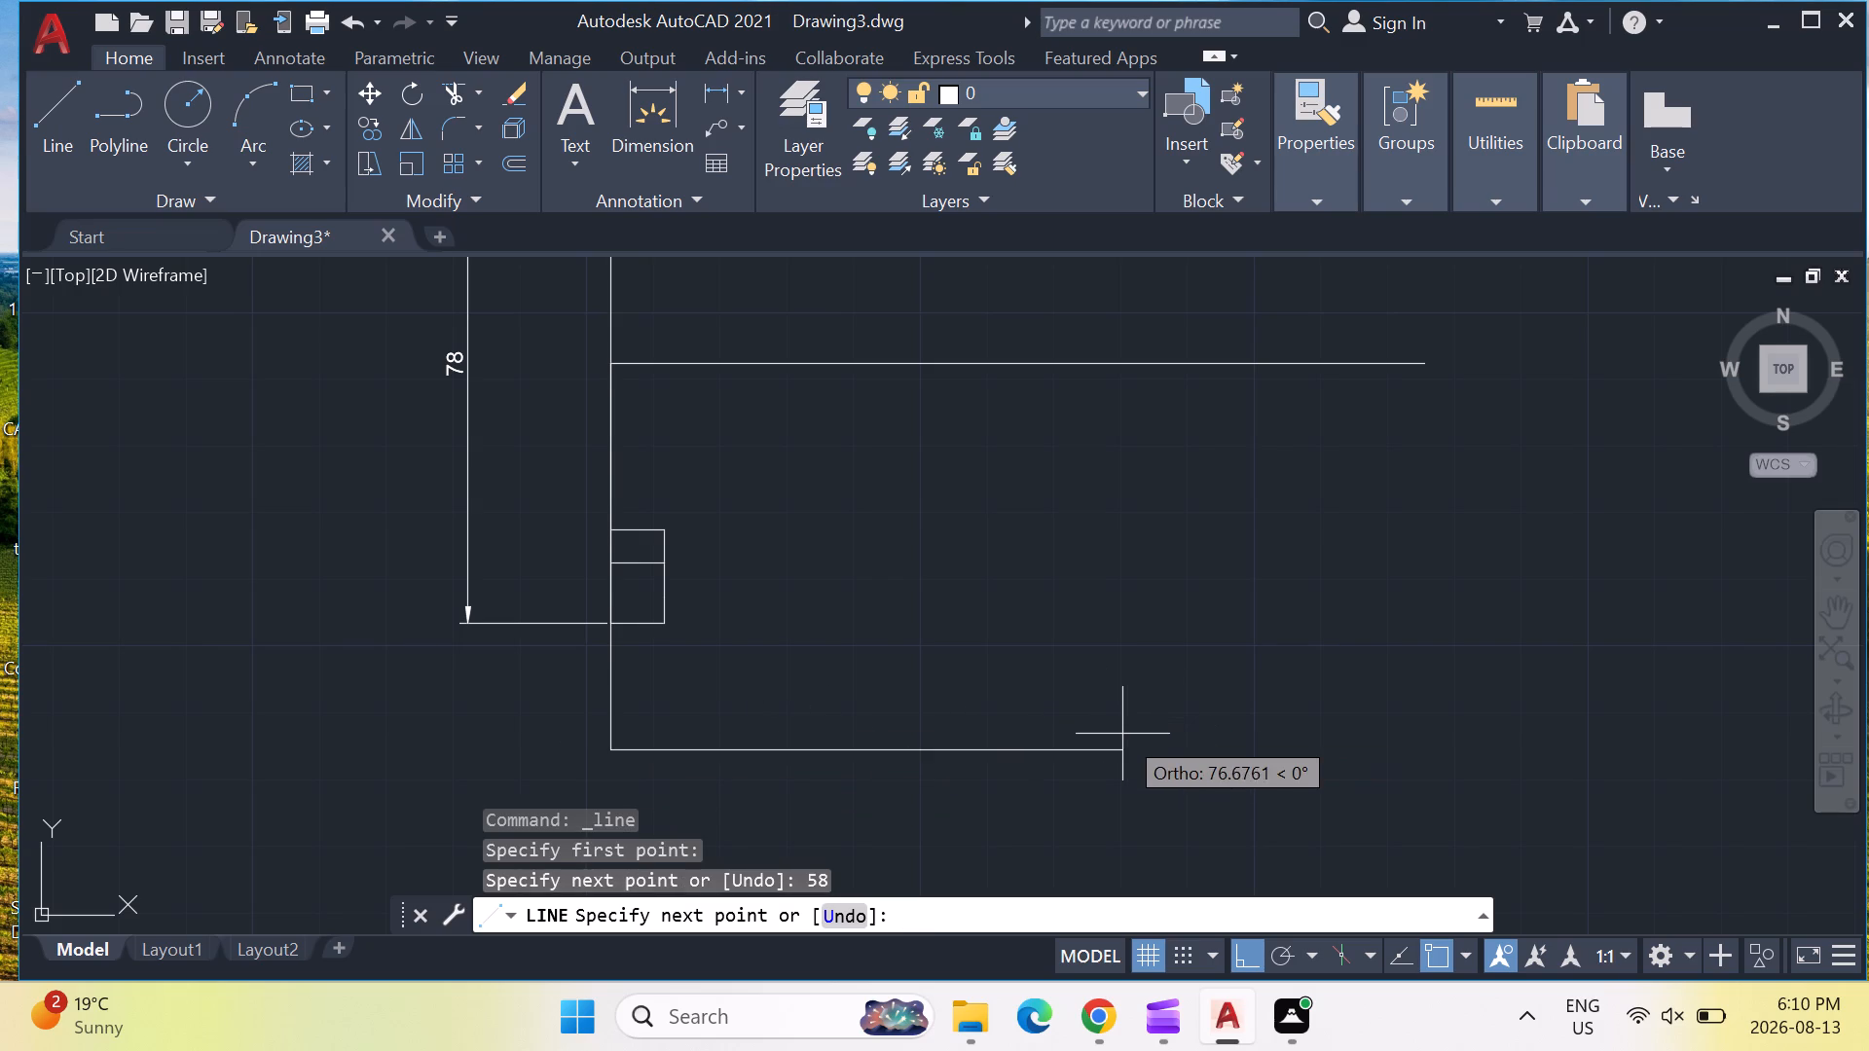
Continue the line horizontally to the right with consecutive segments of 88, 29 and 15 units, and finish it.
text(88)
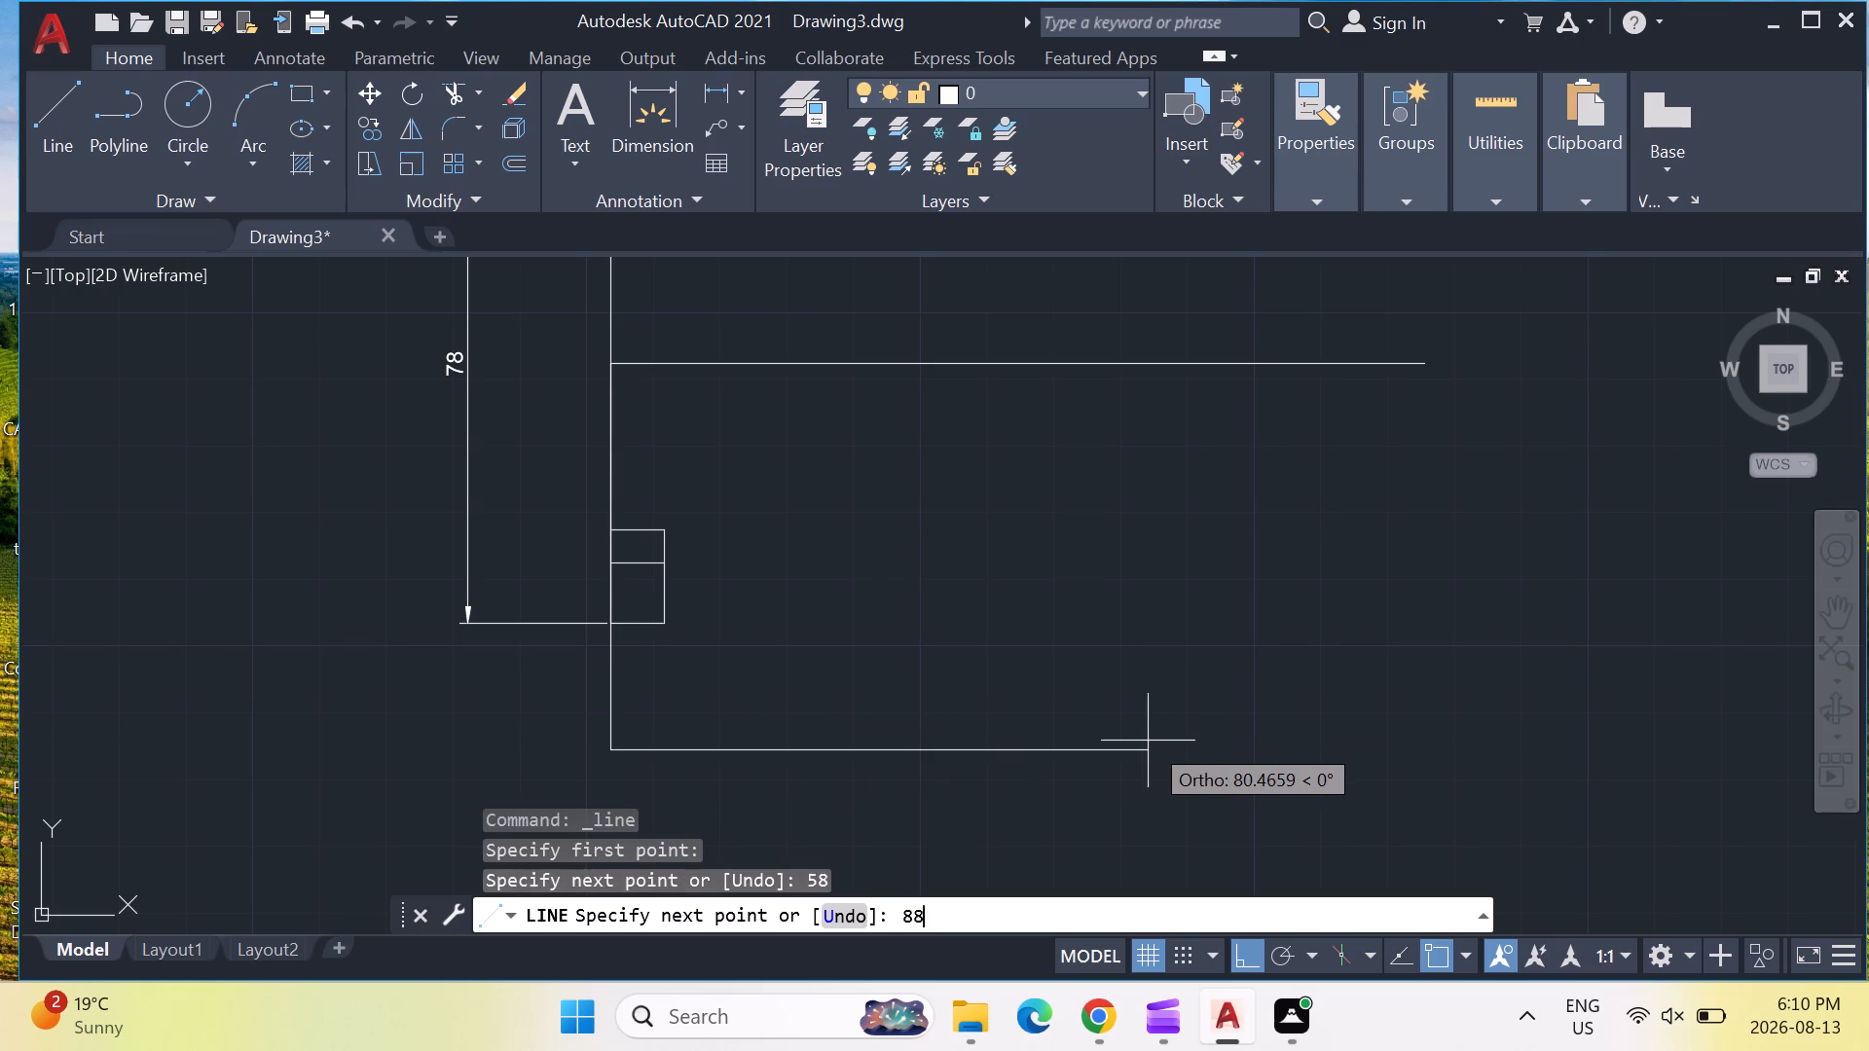
key(Return)
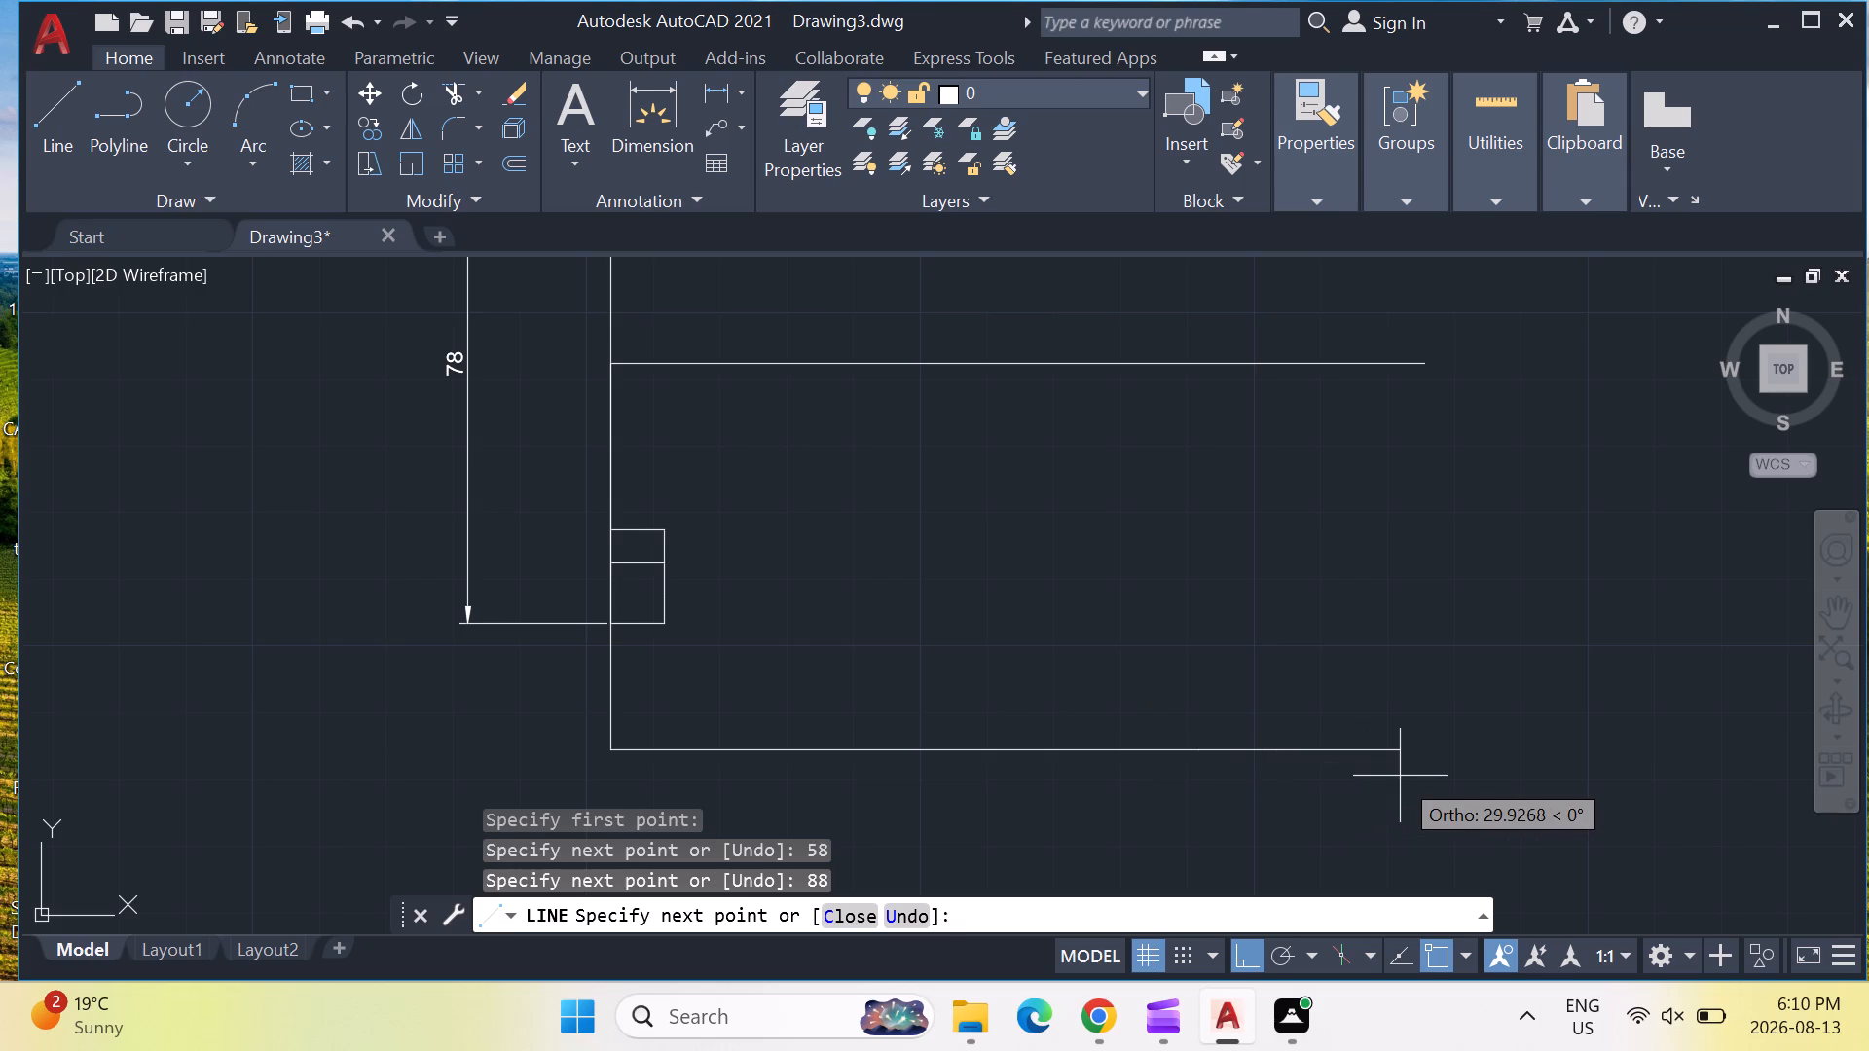
key(2)
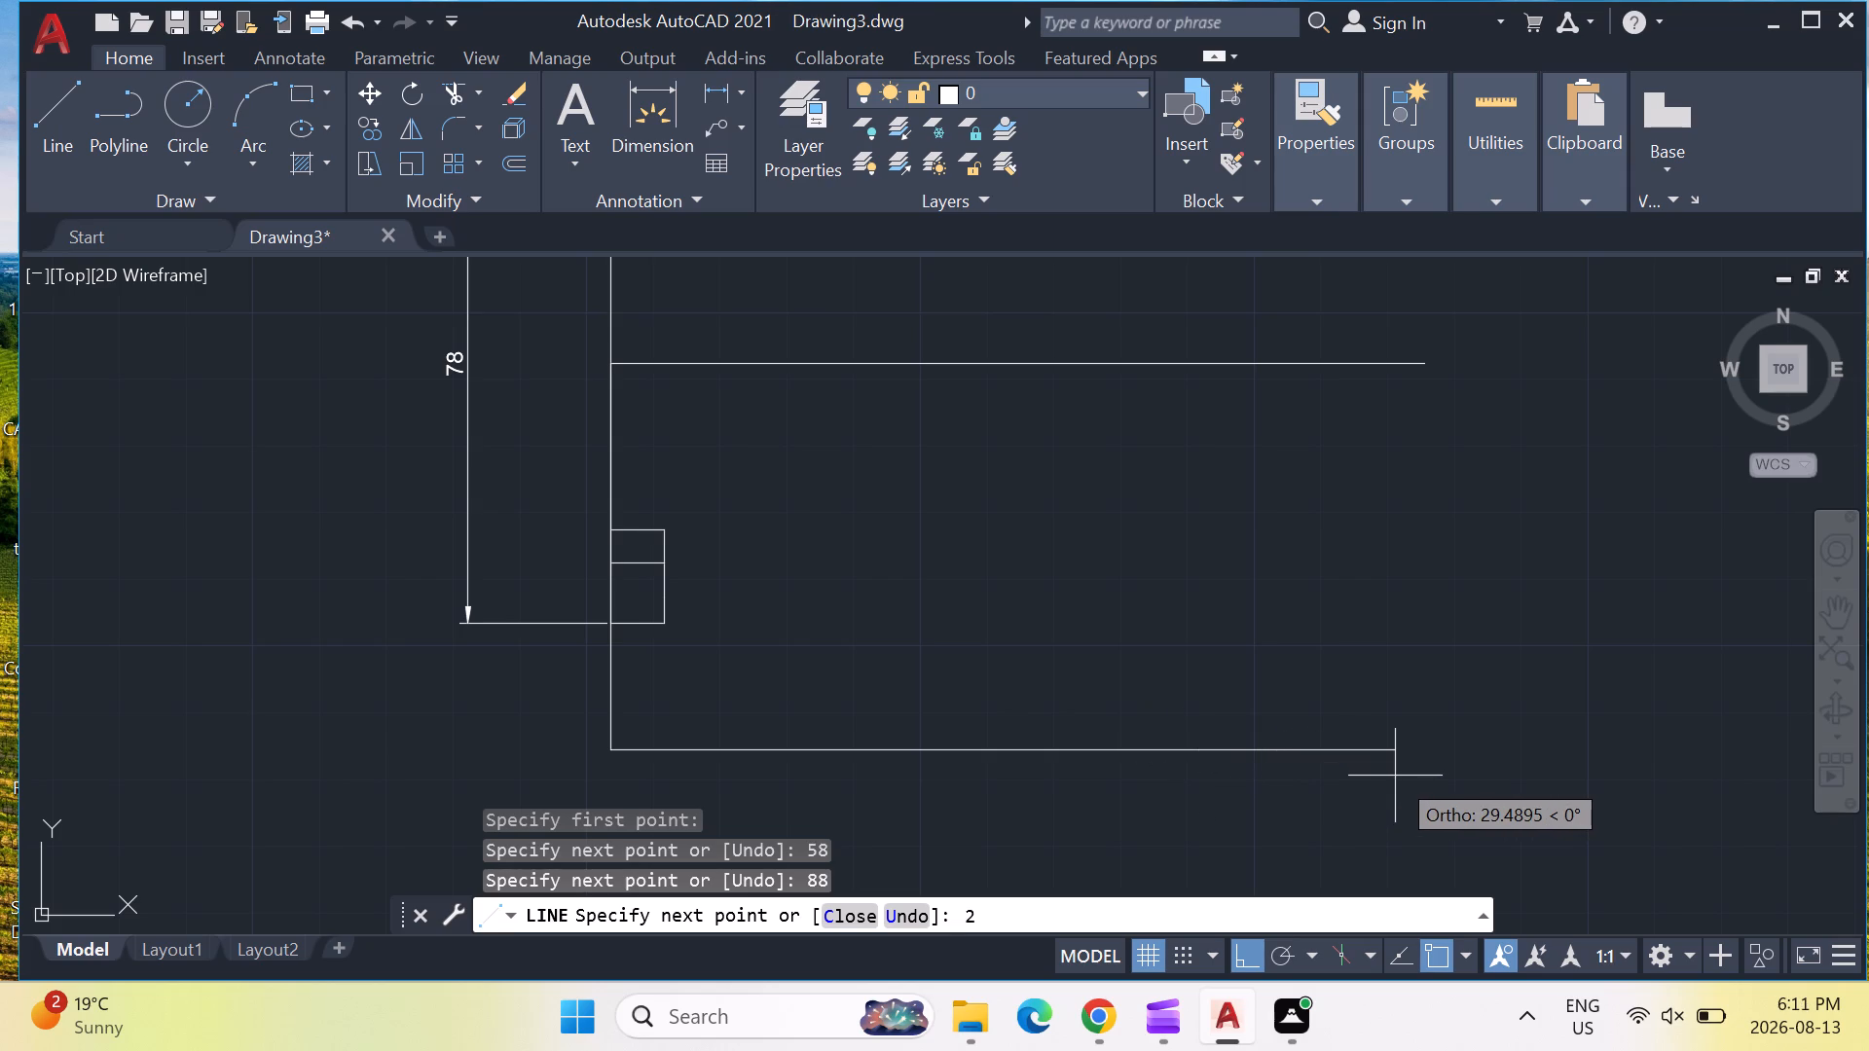
key(9)
key(Return)
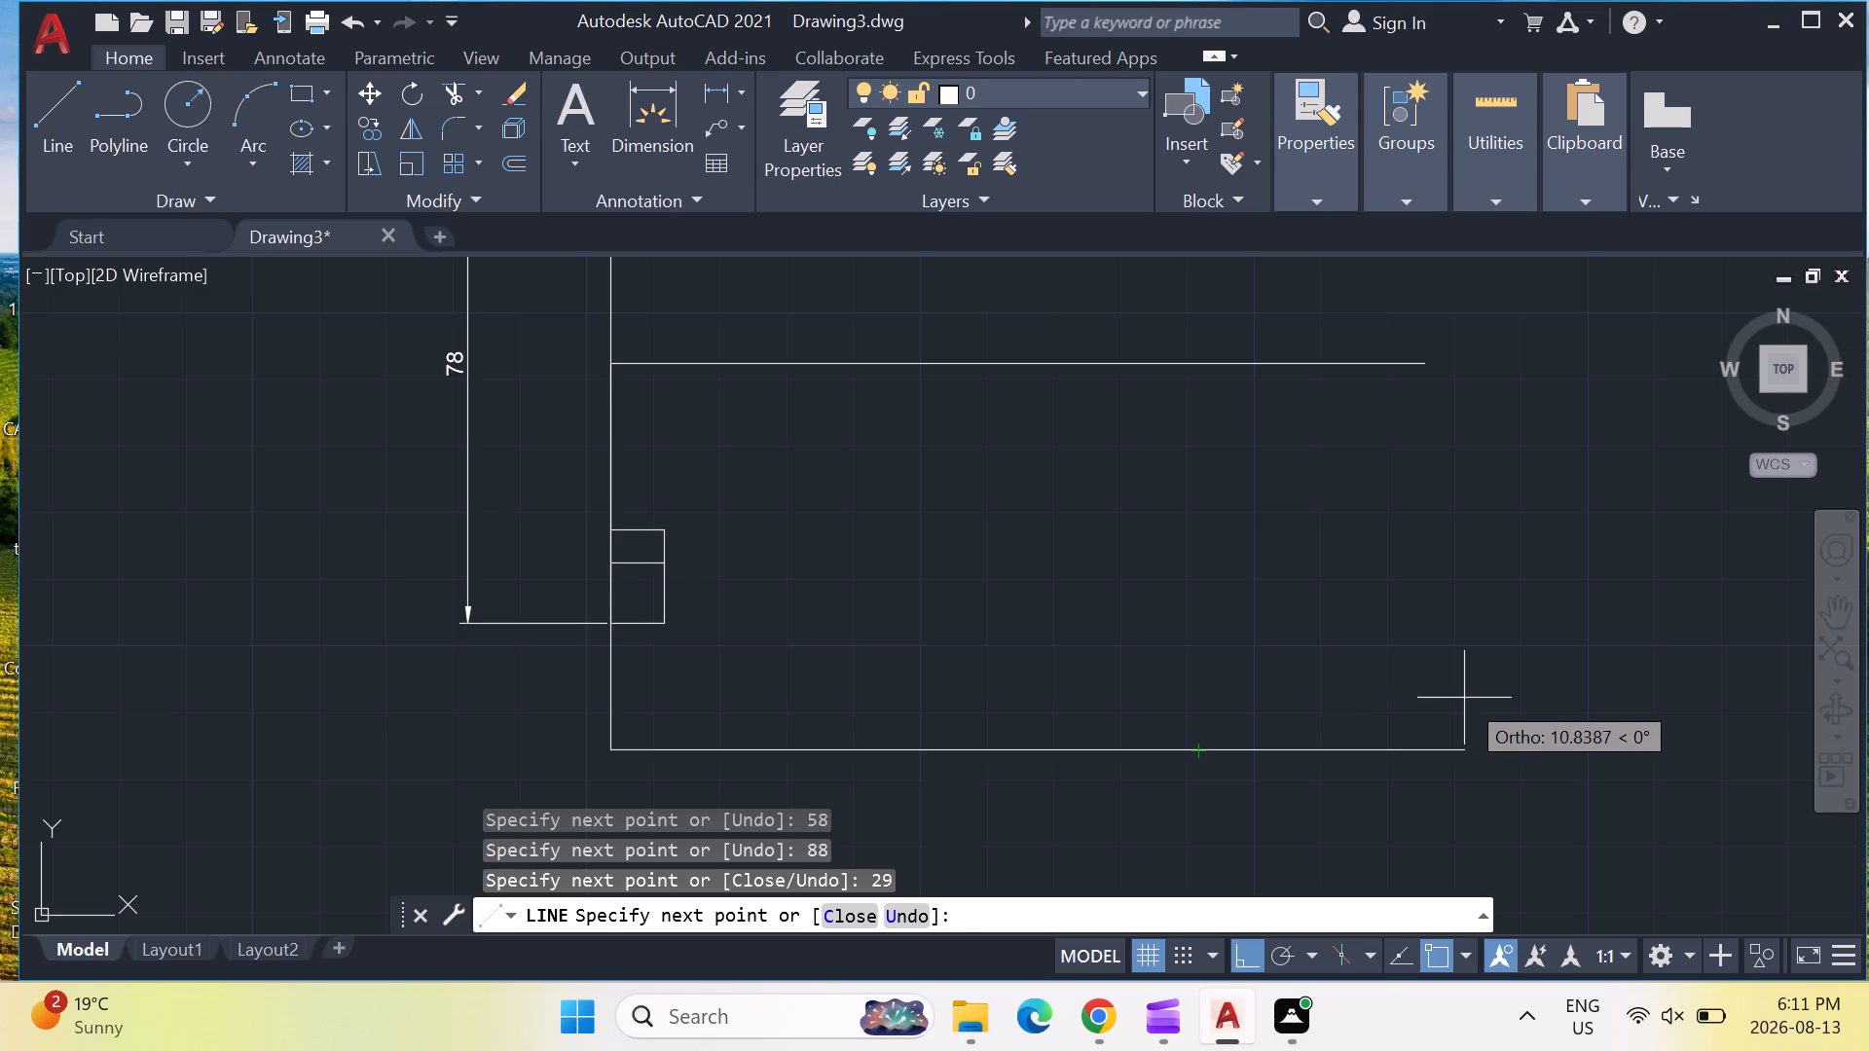
text(15)
key(Return)
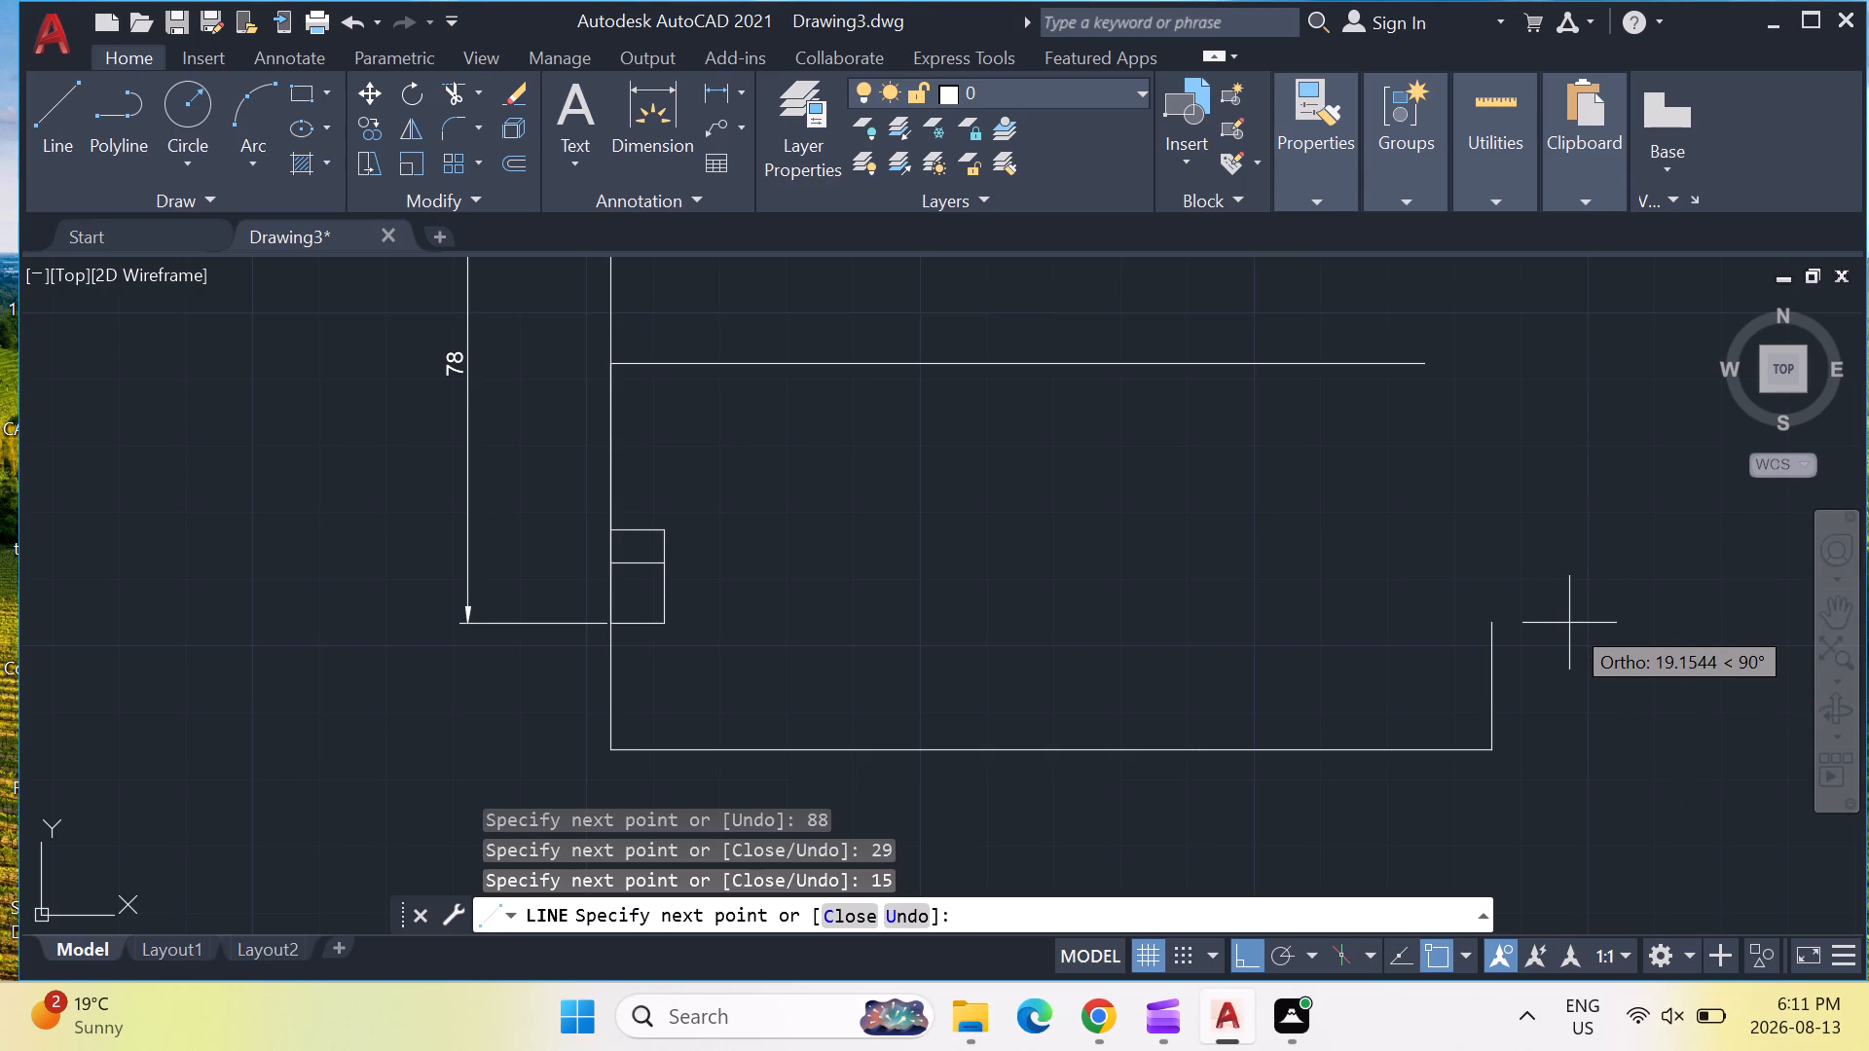
key(space)
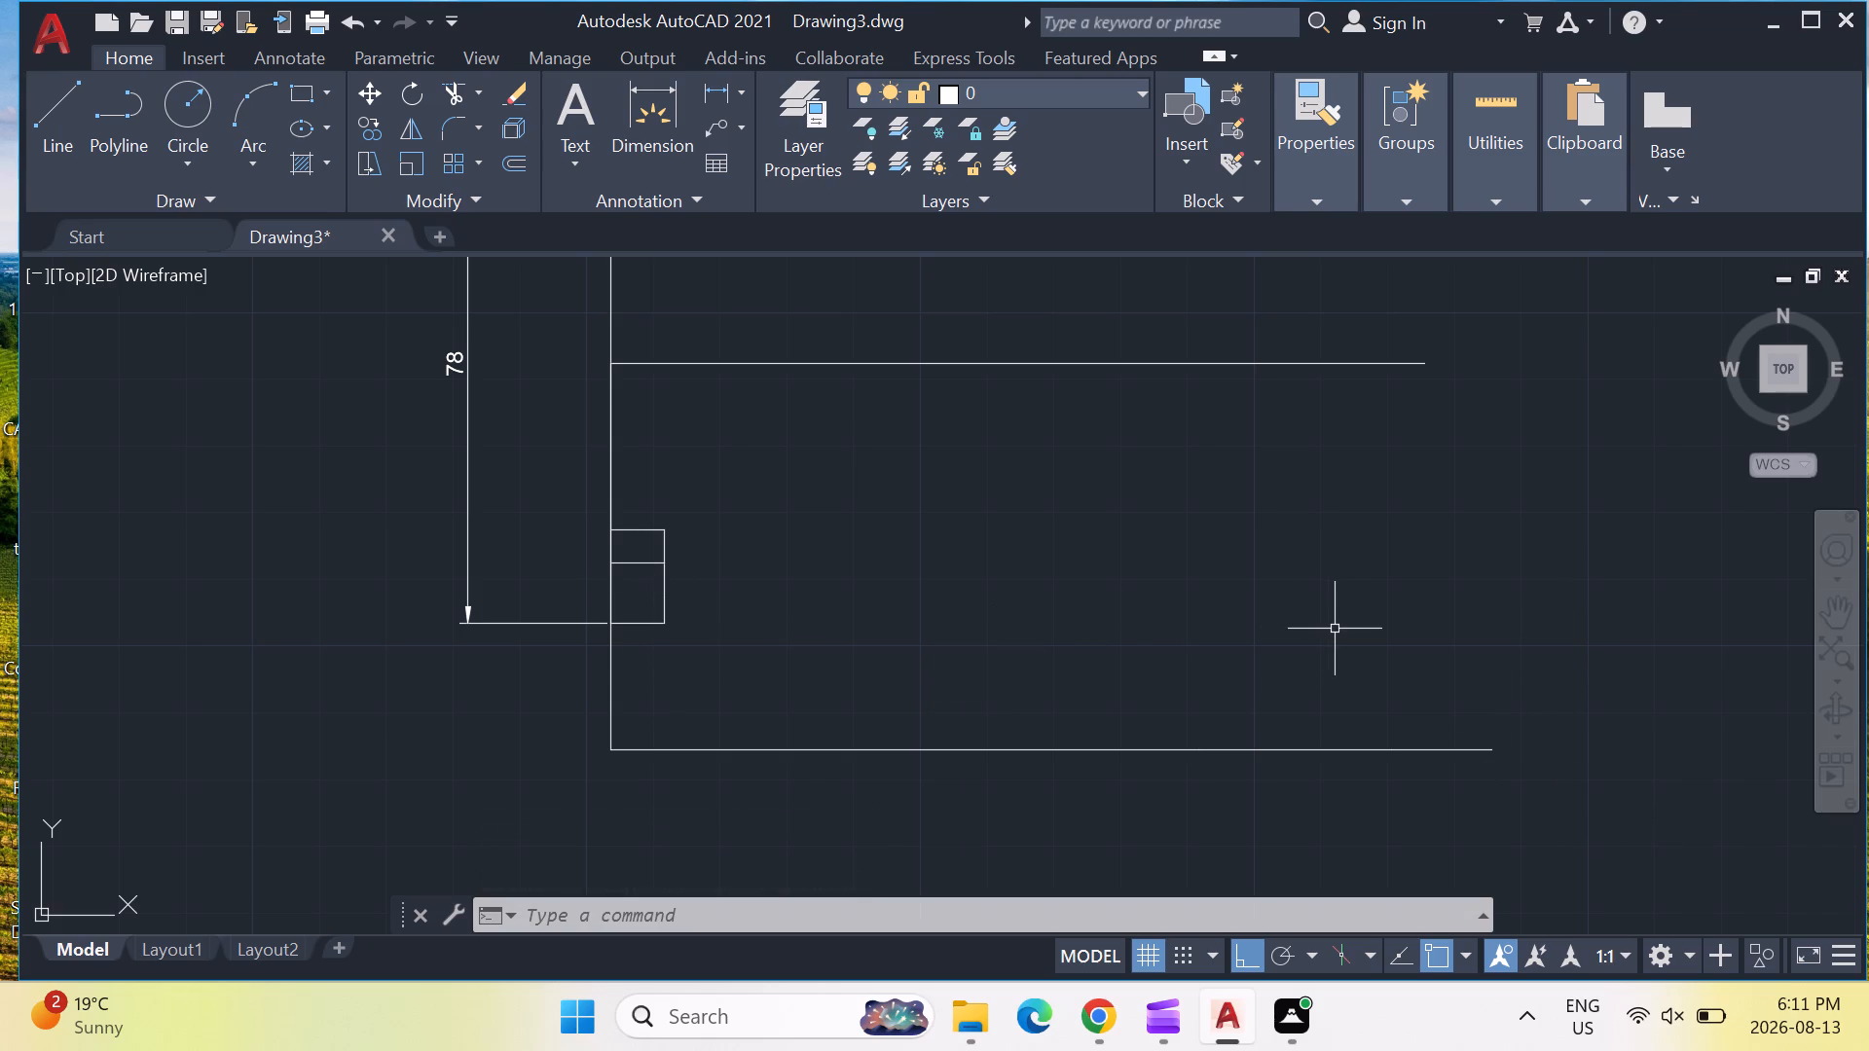
Draw a vertical line from the end of the 88-unit bottom segment up perpendicular to the horizontal centre line.
click(58, 93)
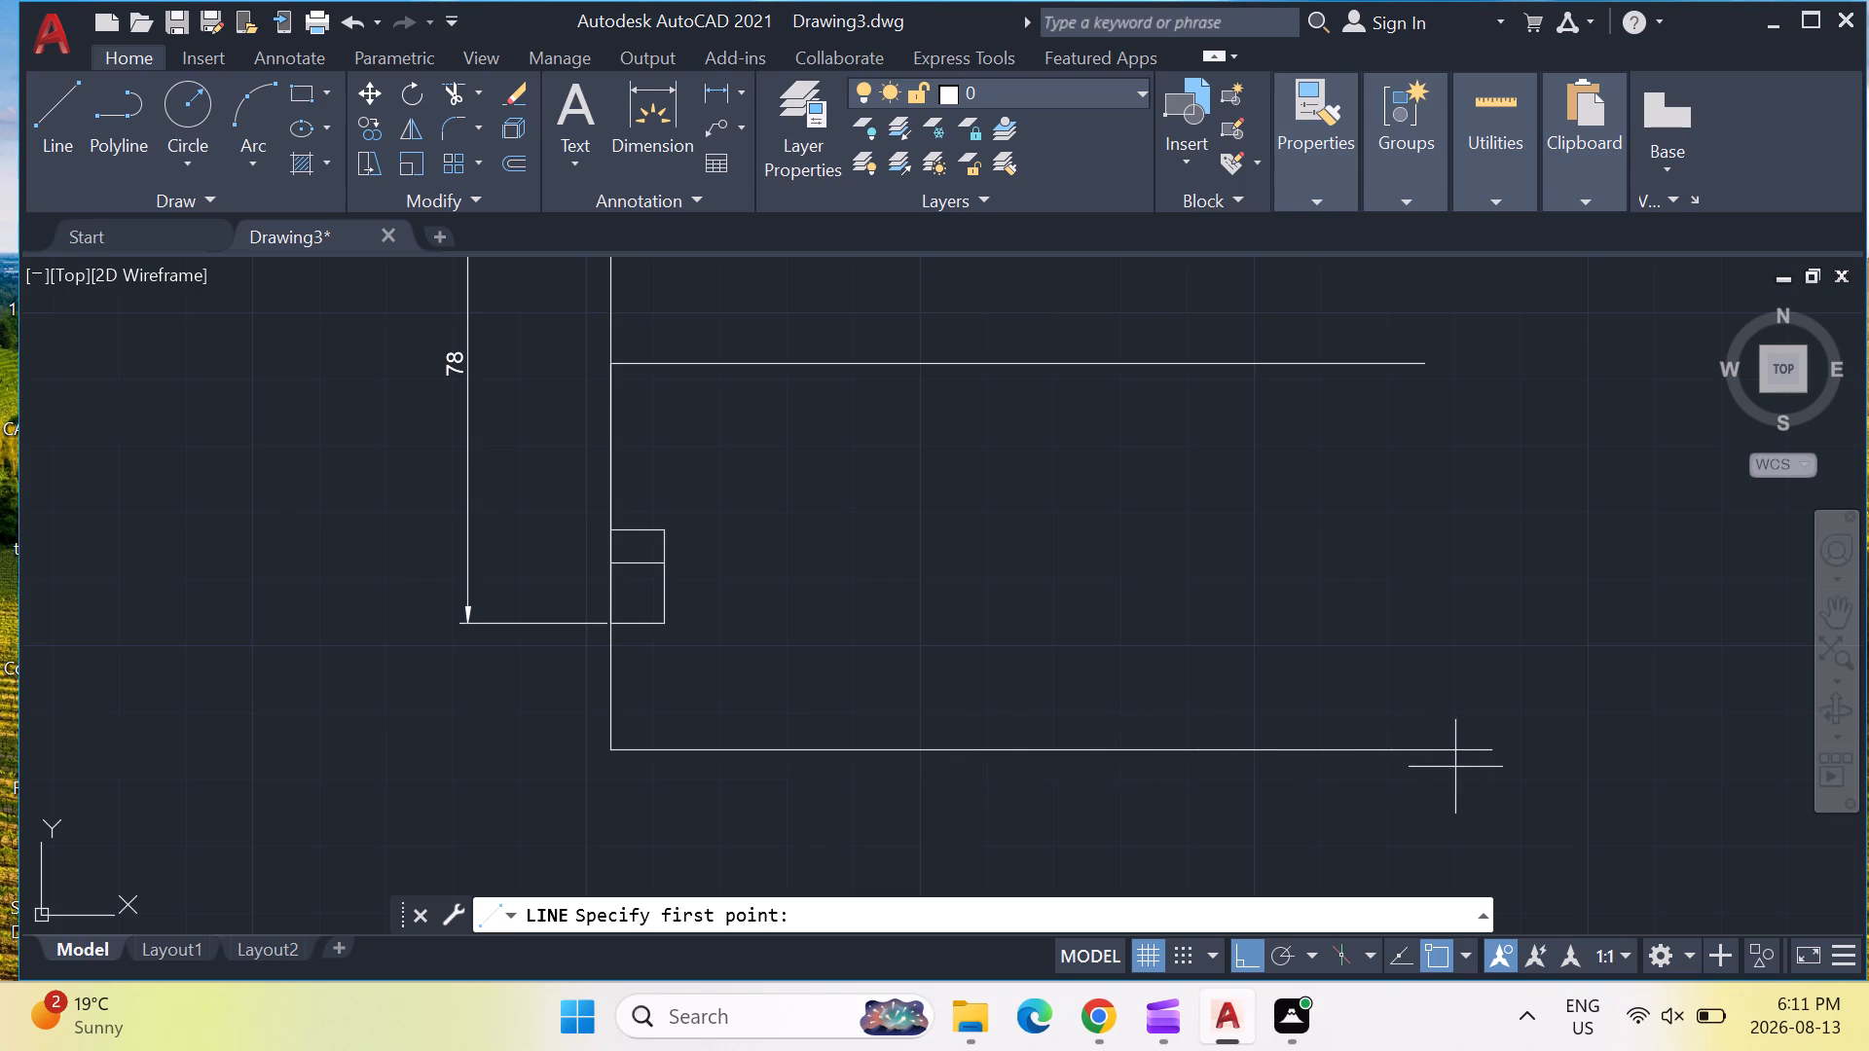
click(1204, 751)
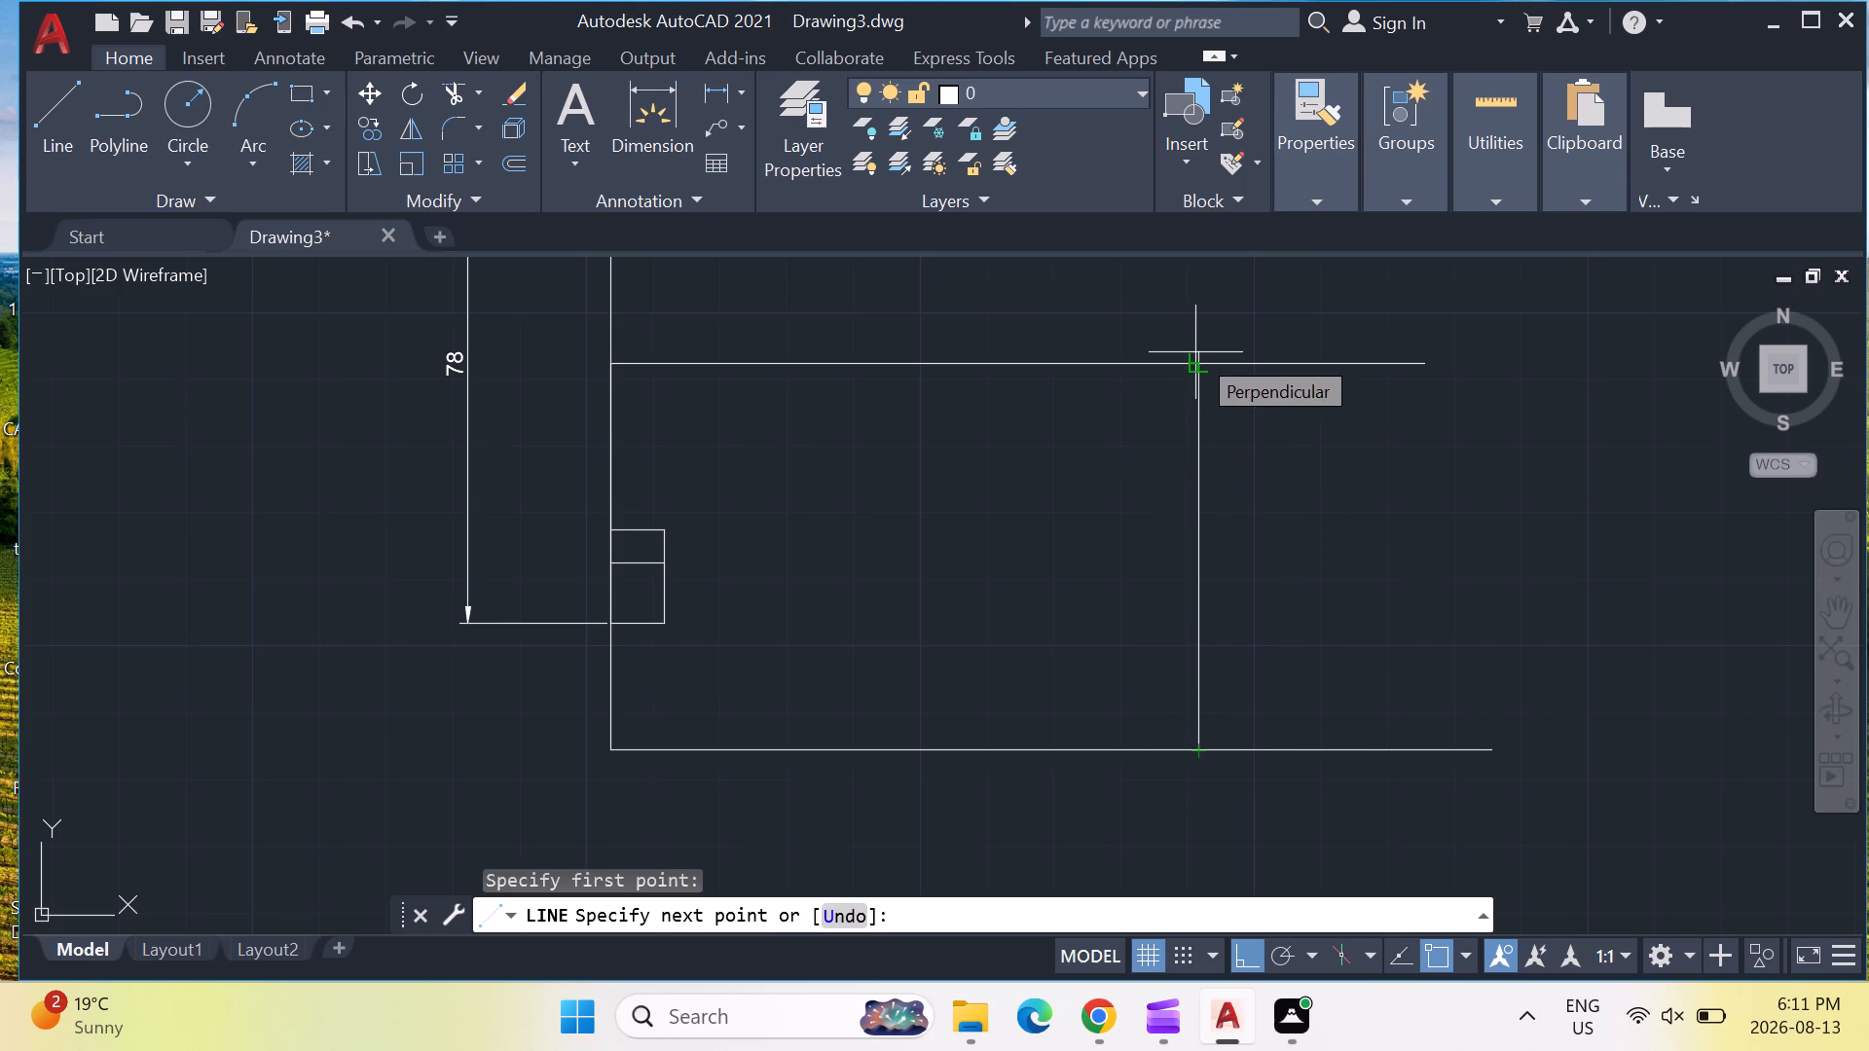
click(1195, 352)
key(Escape)
key(Escape)
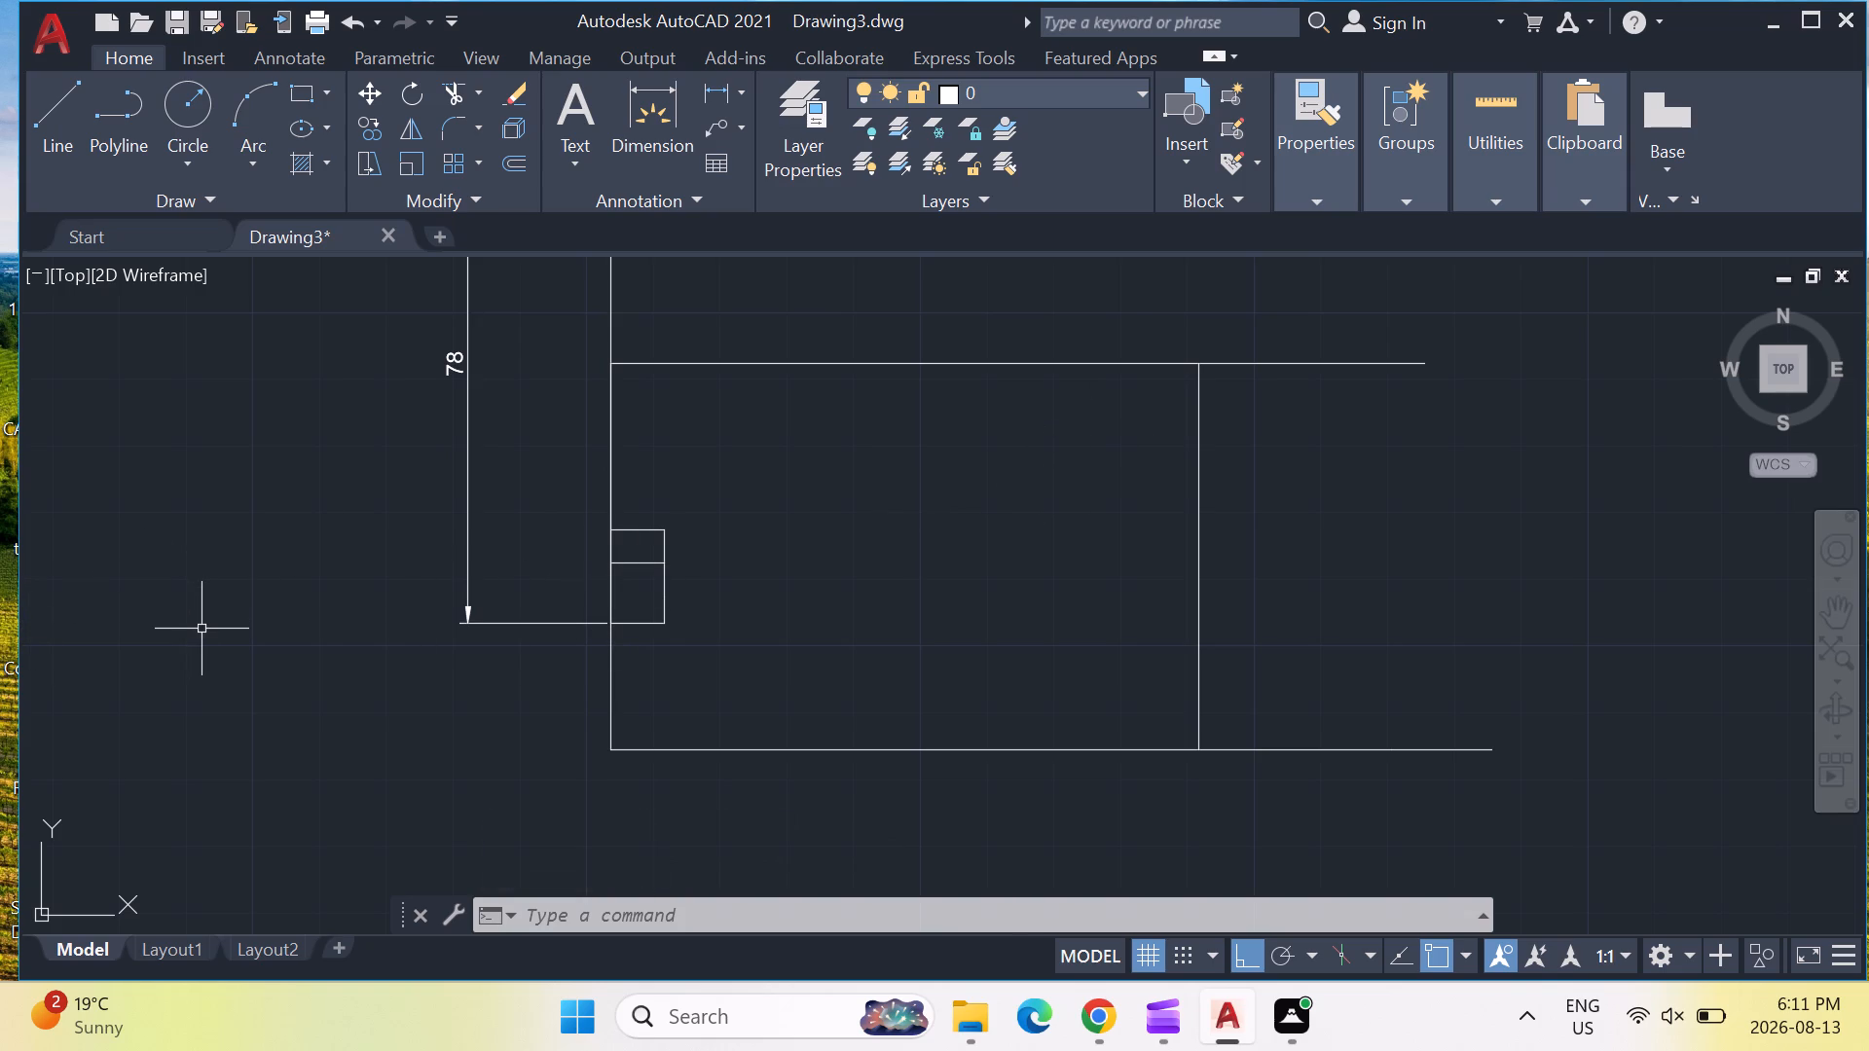
Fillet the corner between the horizontal centre line and the new vertical line with a radius of 35.
text(f)
key(space)
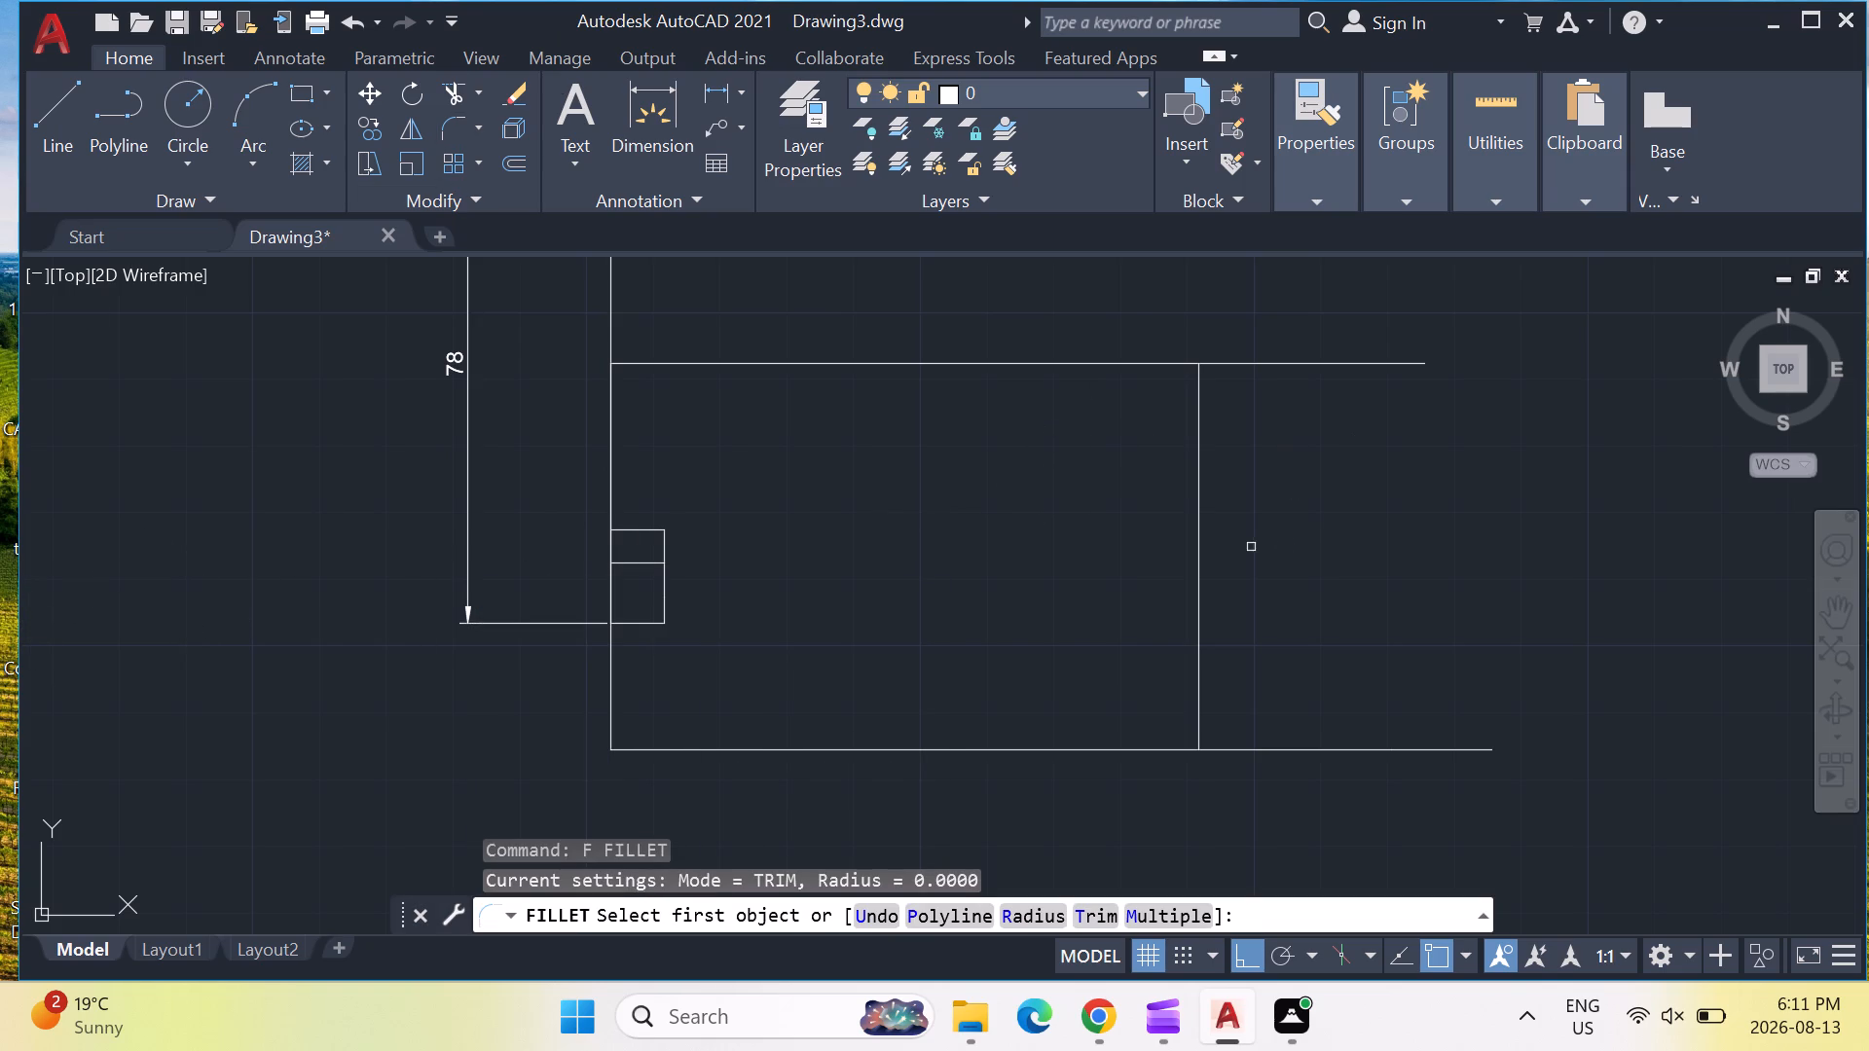
click(1053, 910)
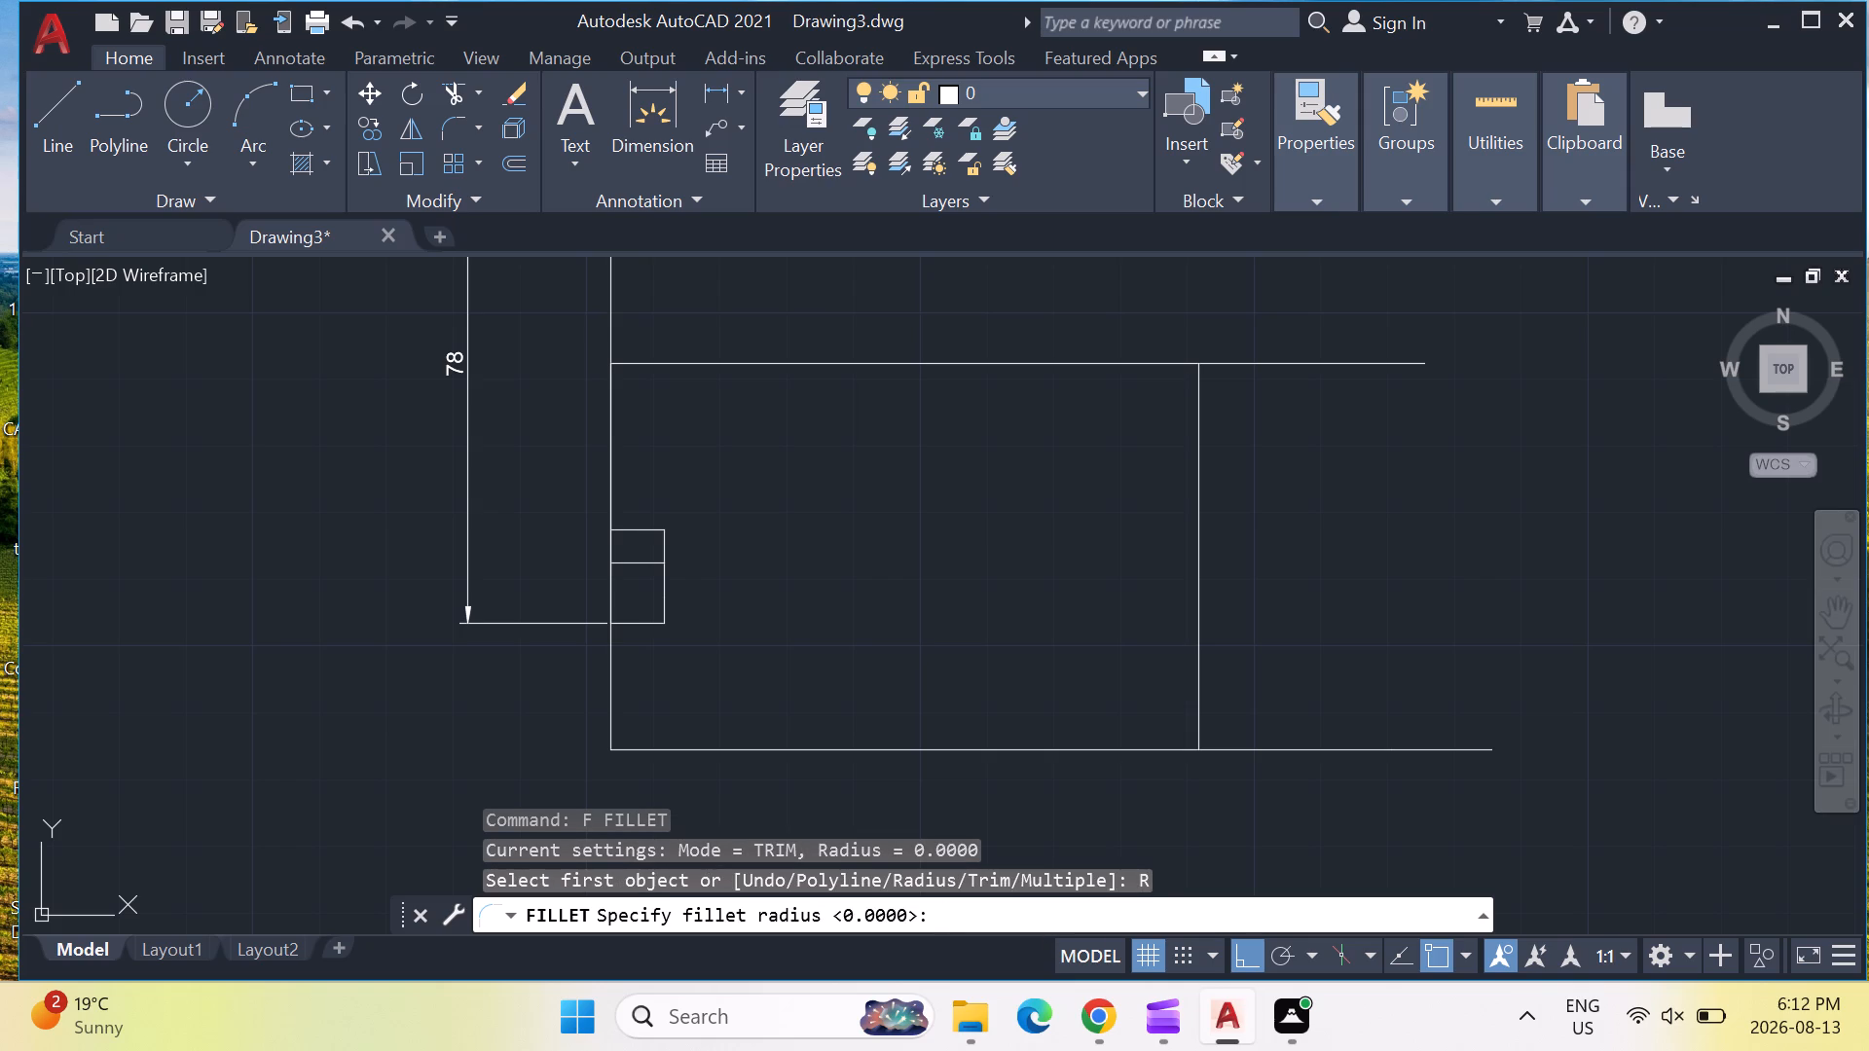
text(35)
key(Return)
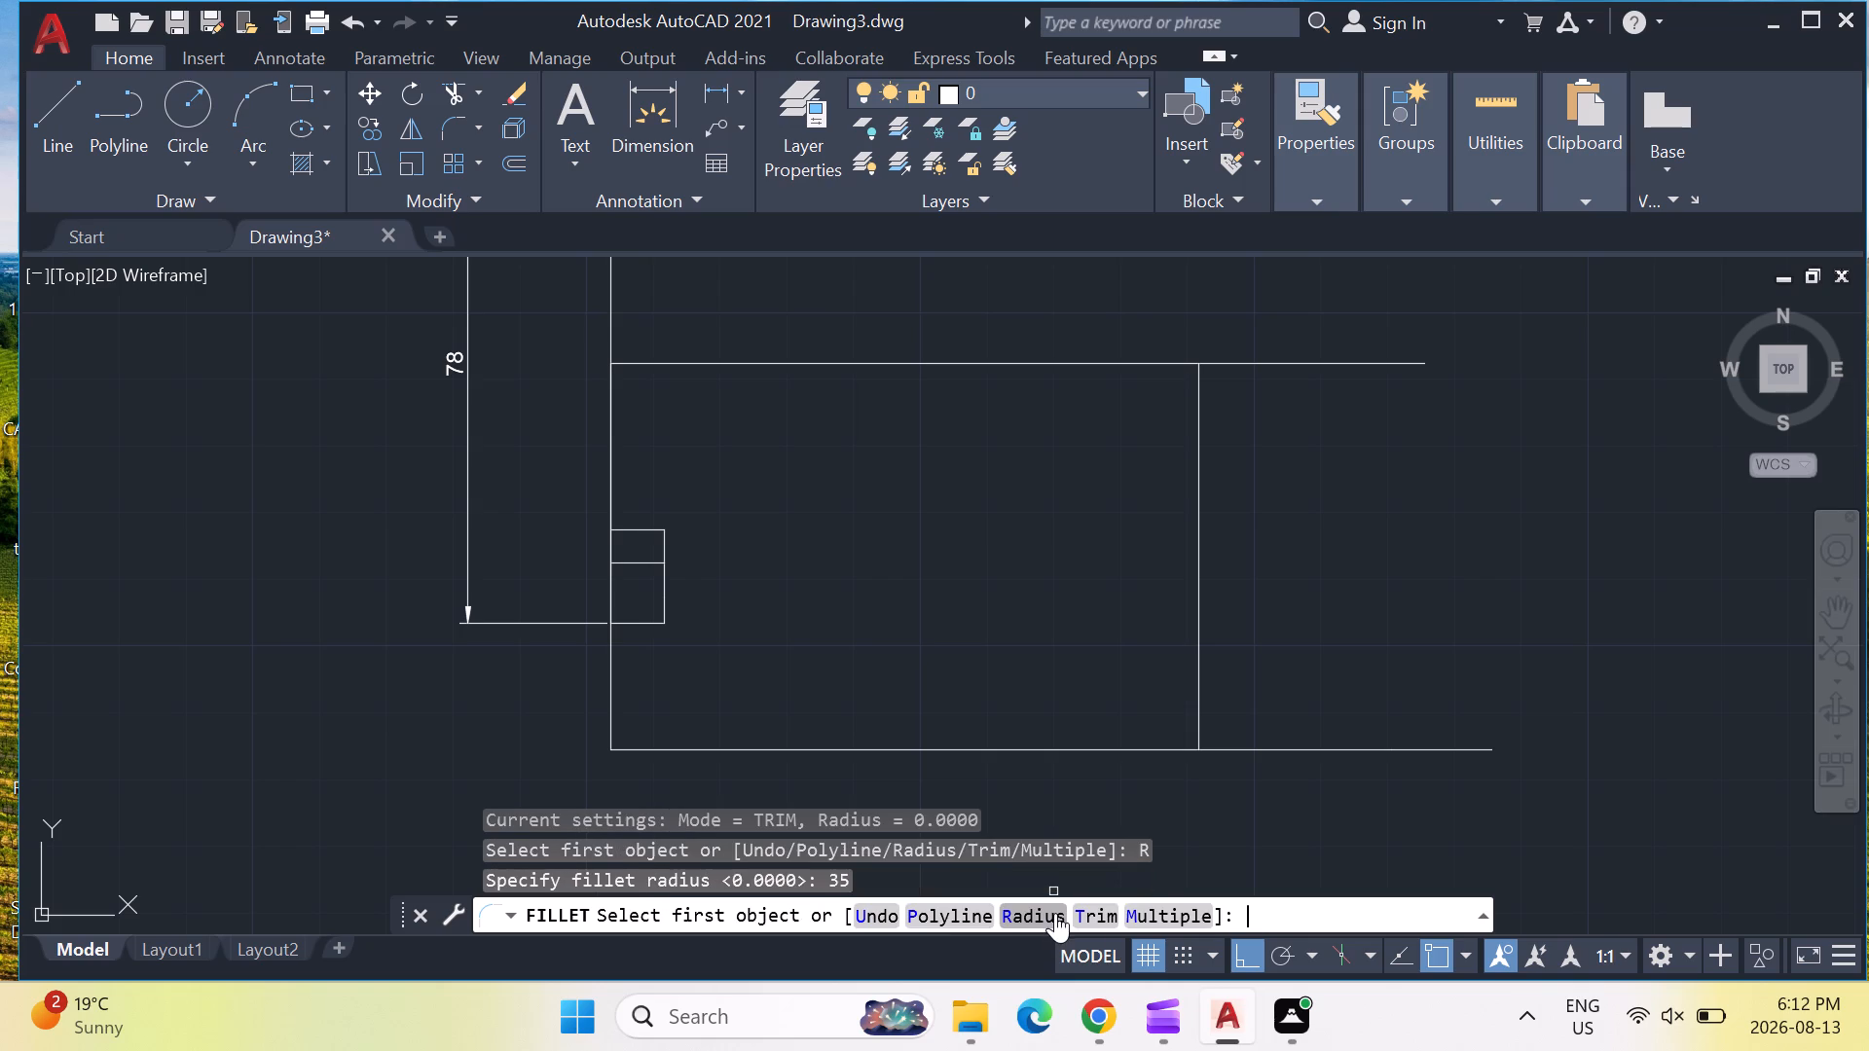
click(1148, 365)
click(1199, 439)
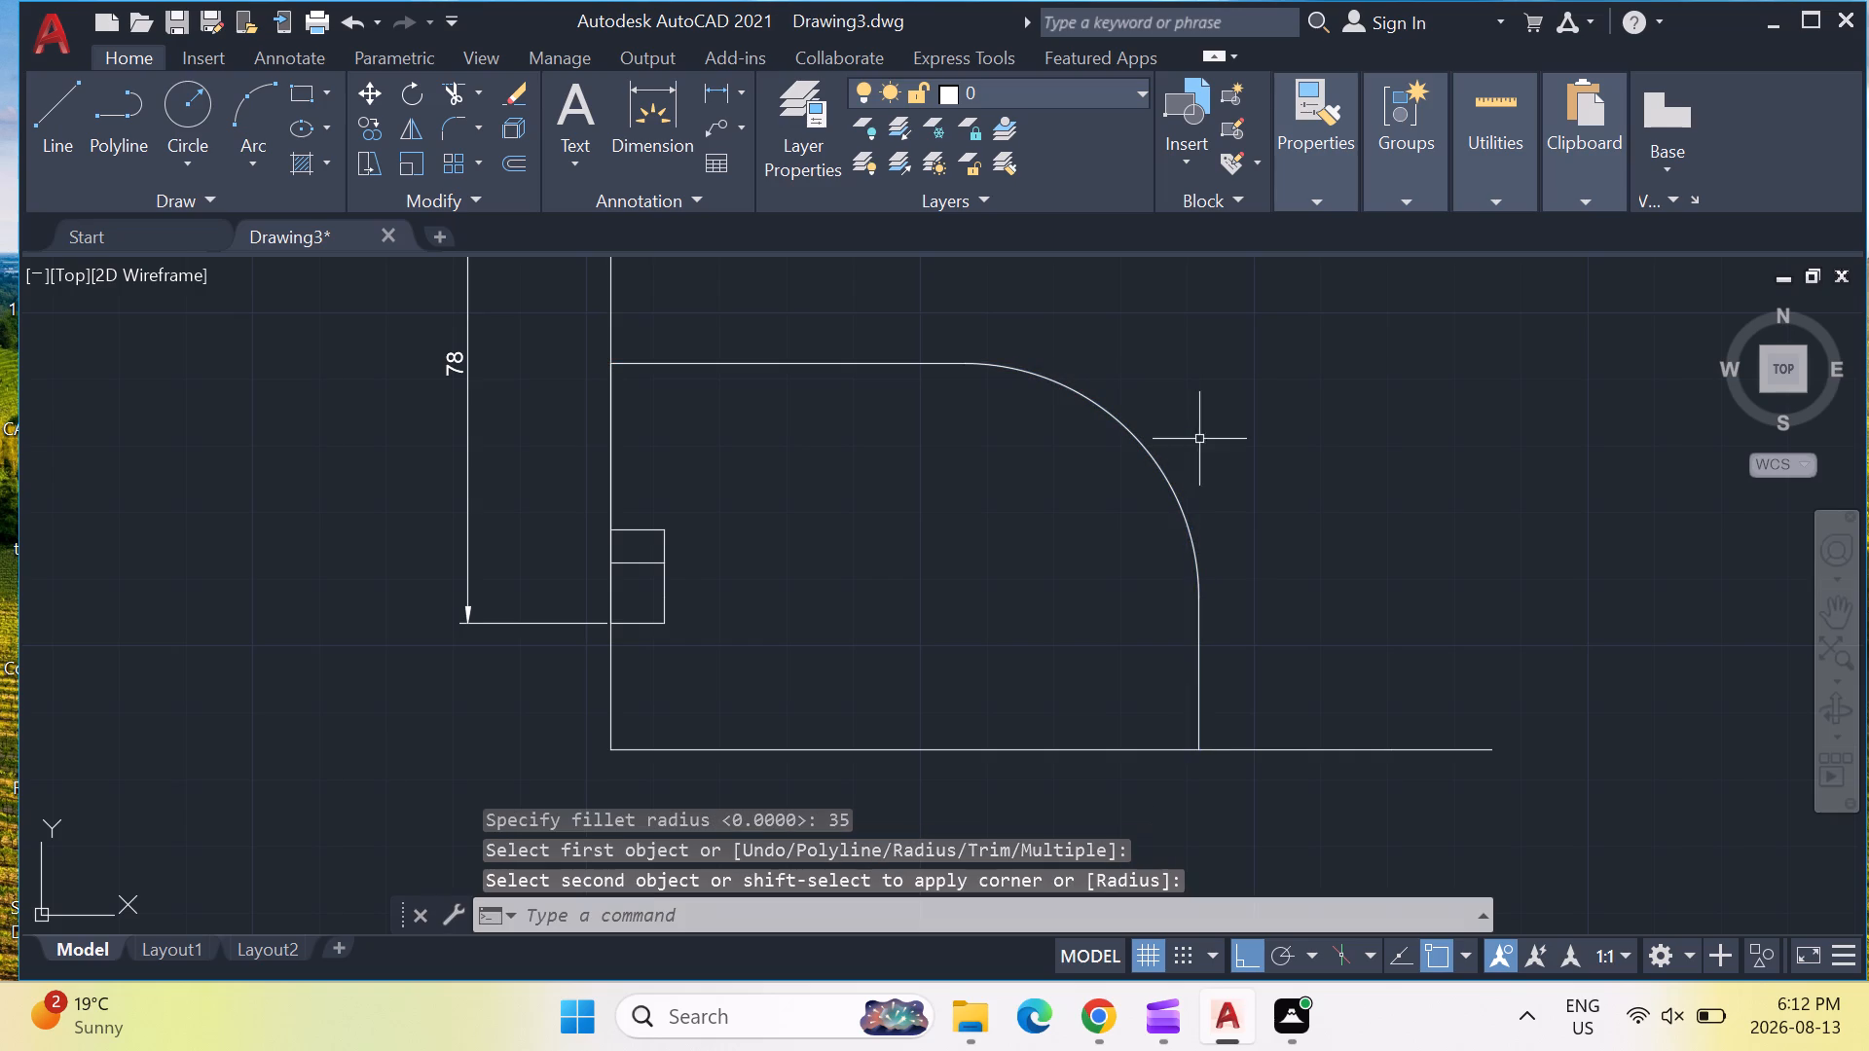
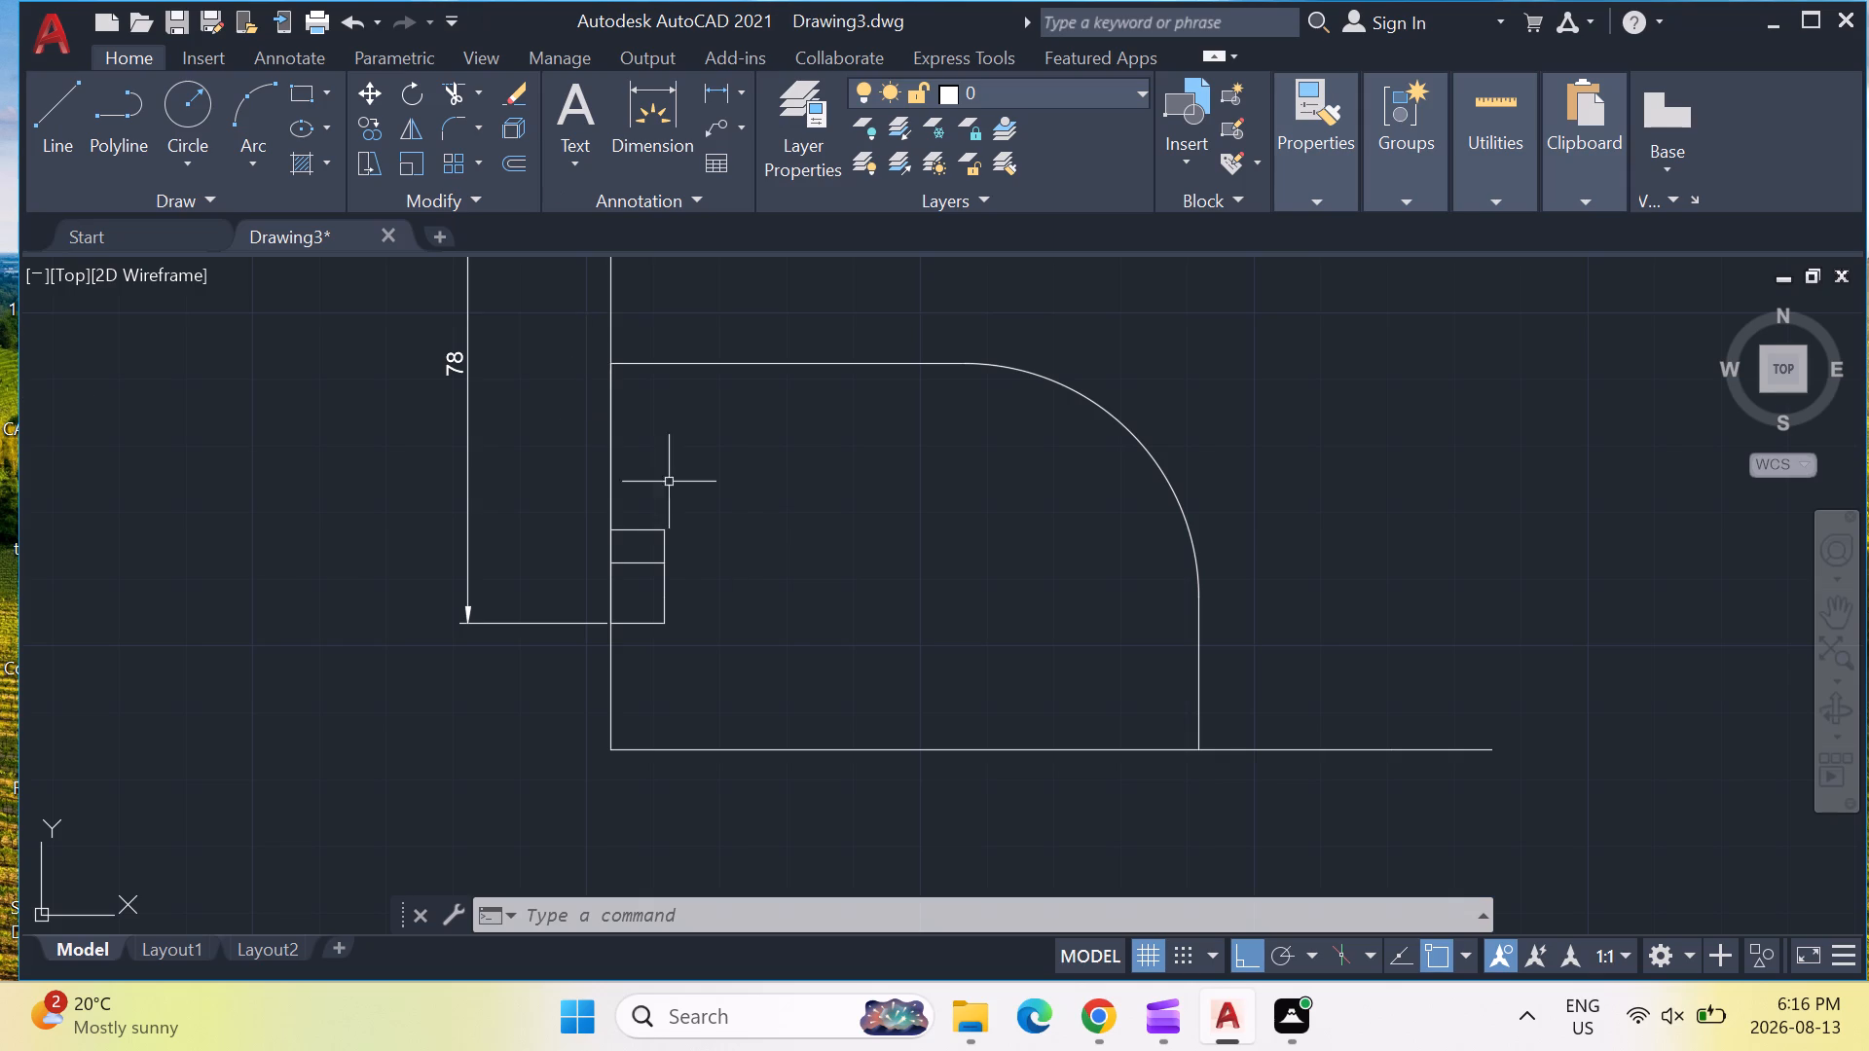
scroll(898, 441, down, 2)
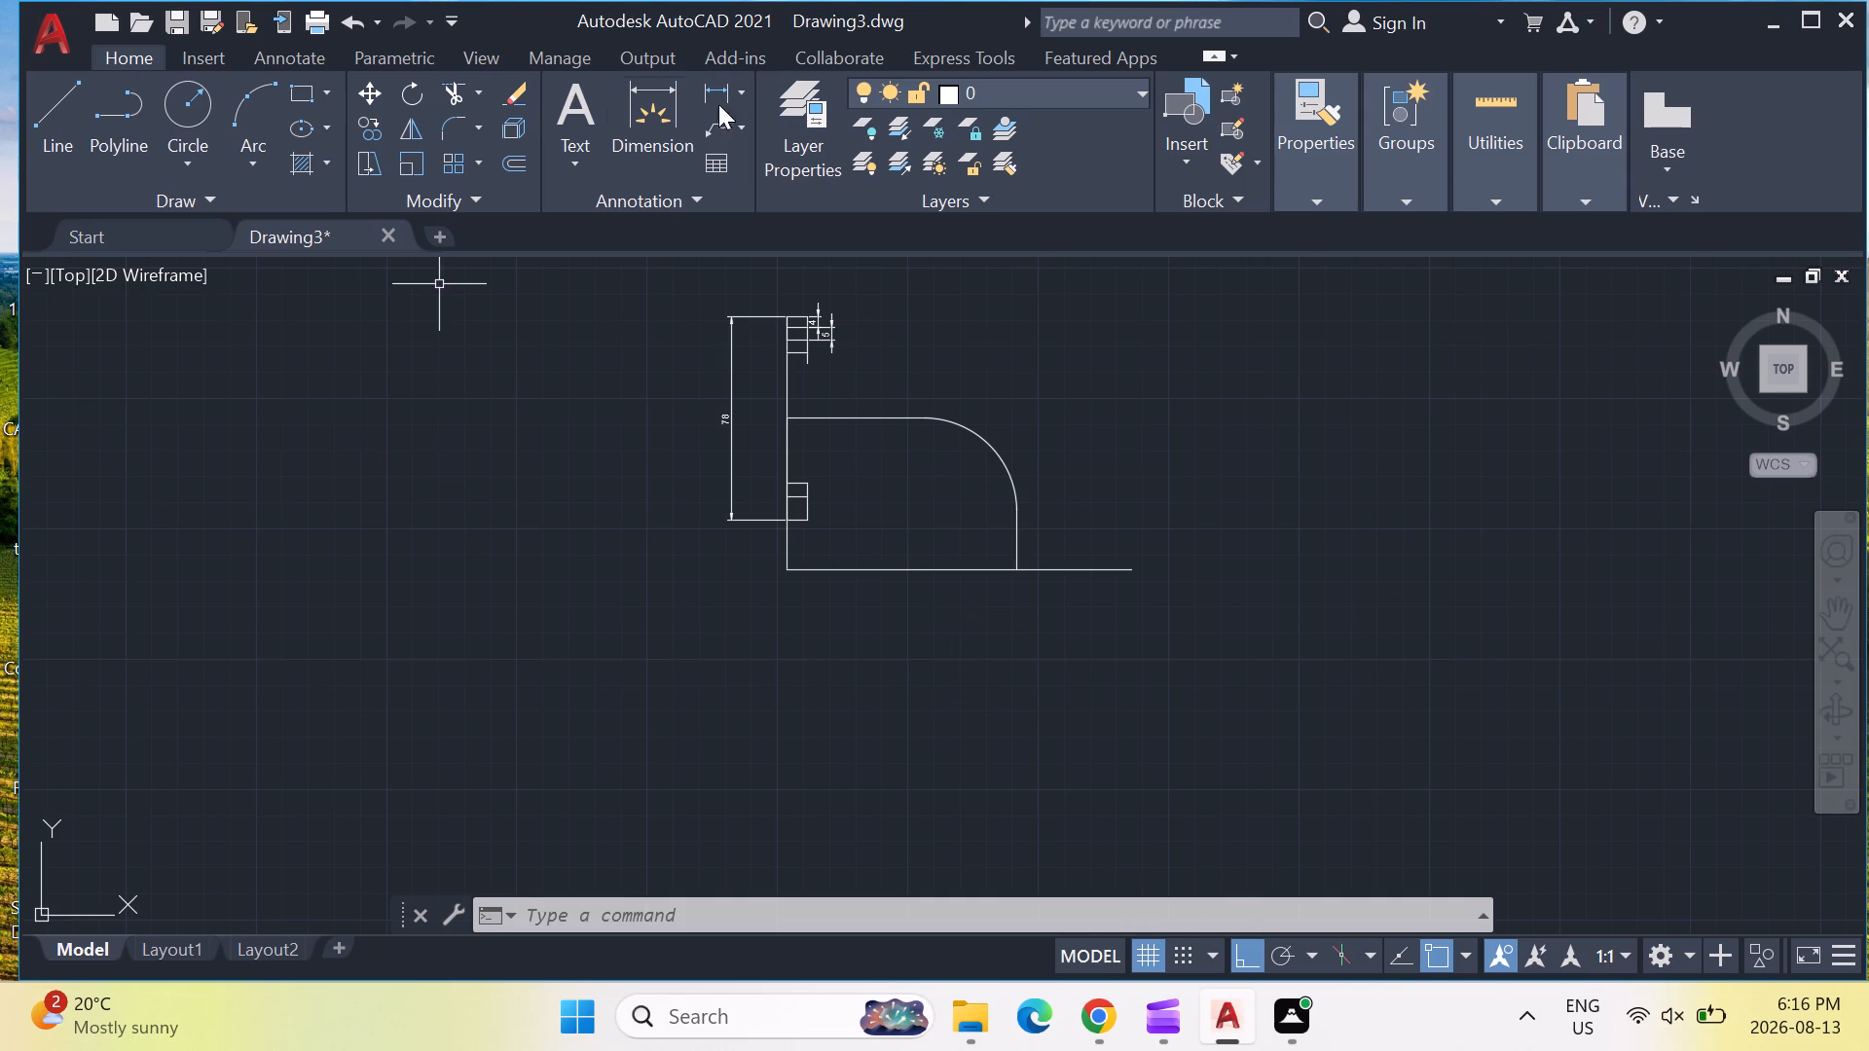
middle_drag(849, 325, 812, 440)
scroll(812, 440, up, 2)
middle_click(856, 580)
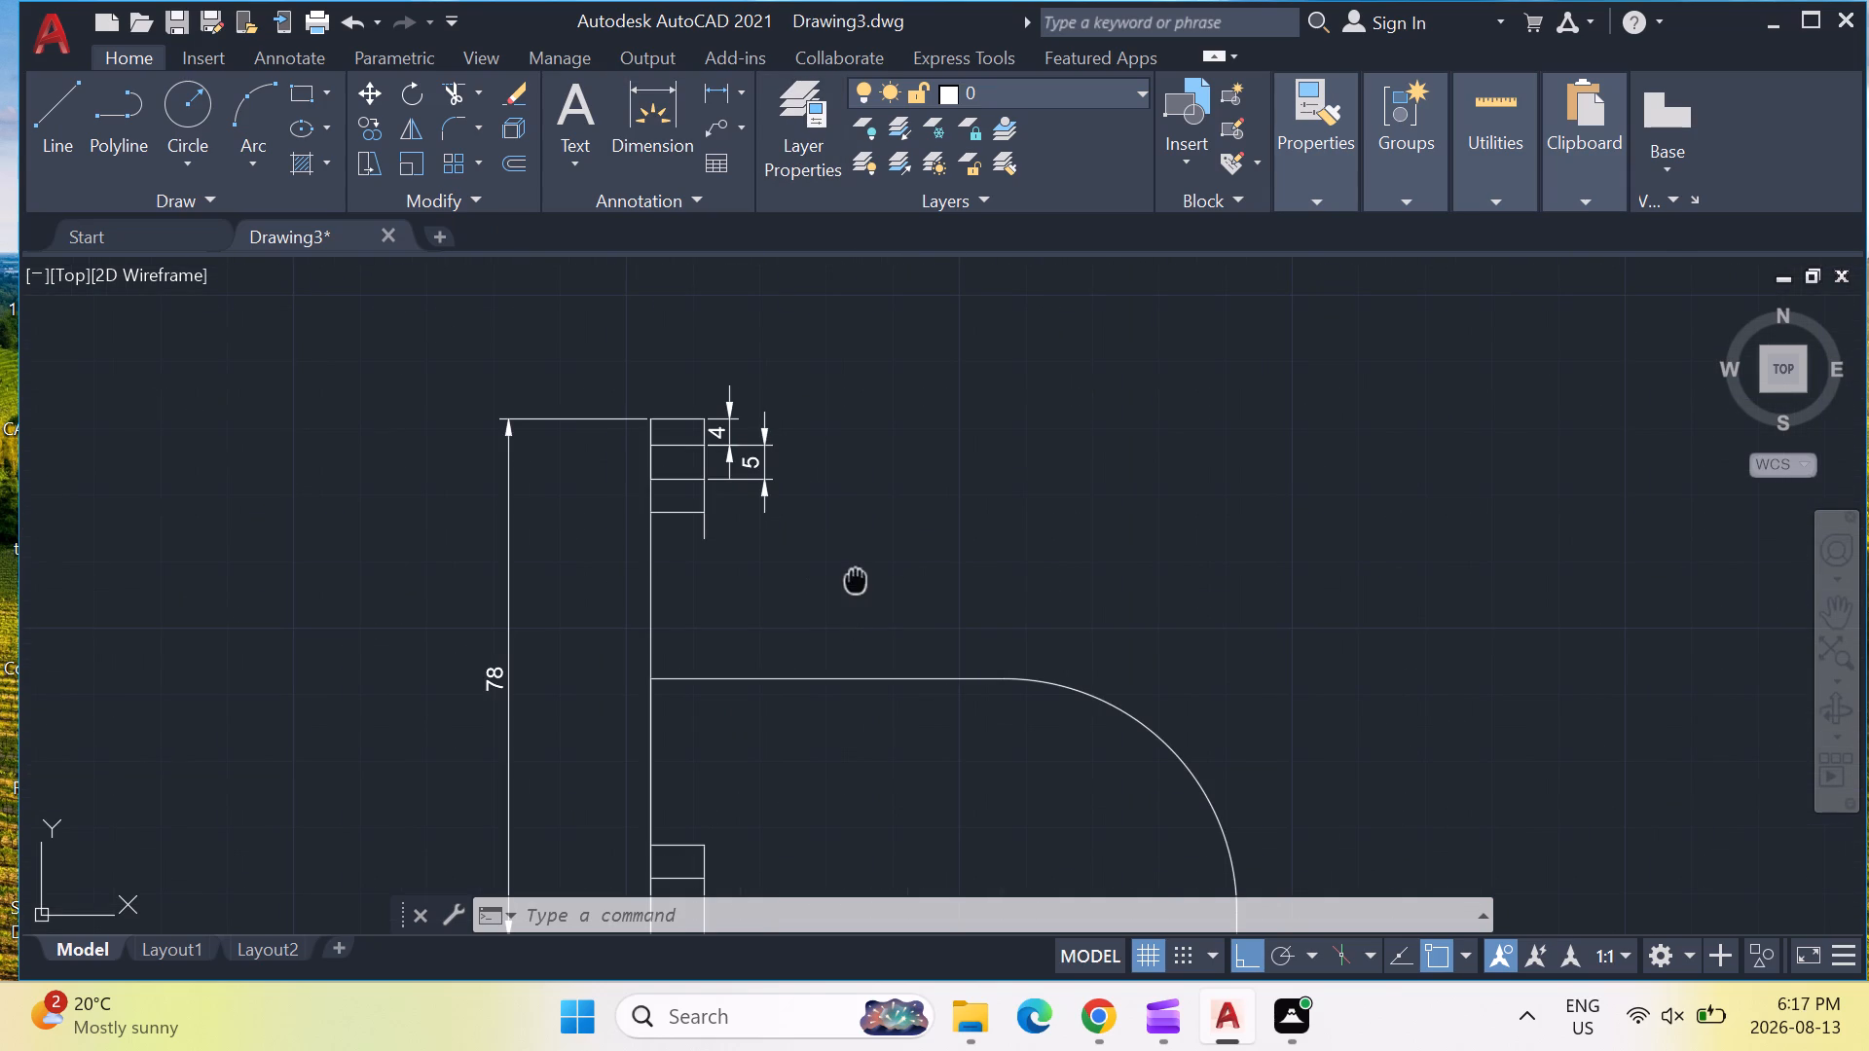
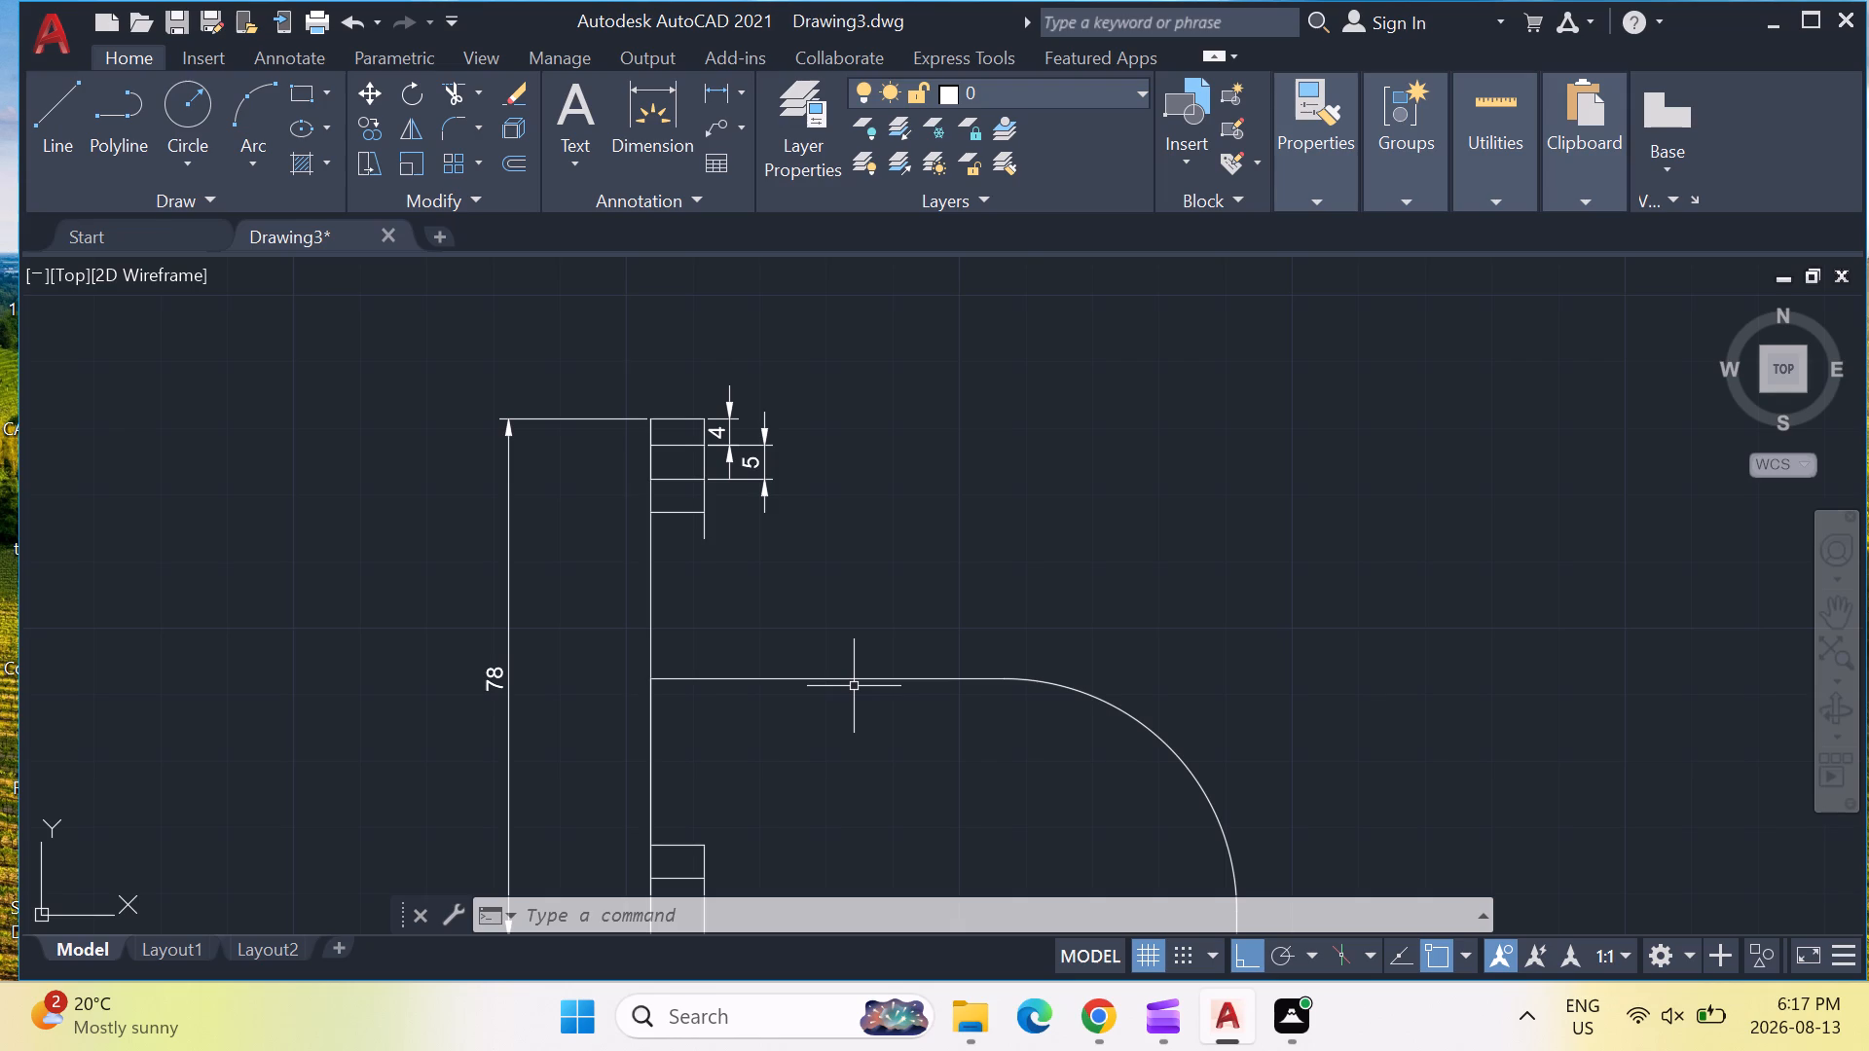
Offset the curved profile's horizontal line, arc and vertical line outward by 13.
text(off)
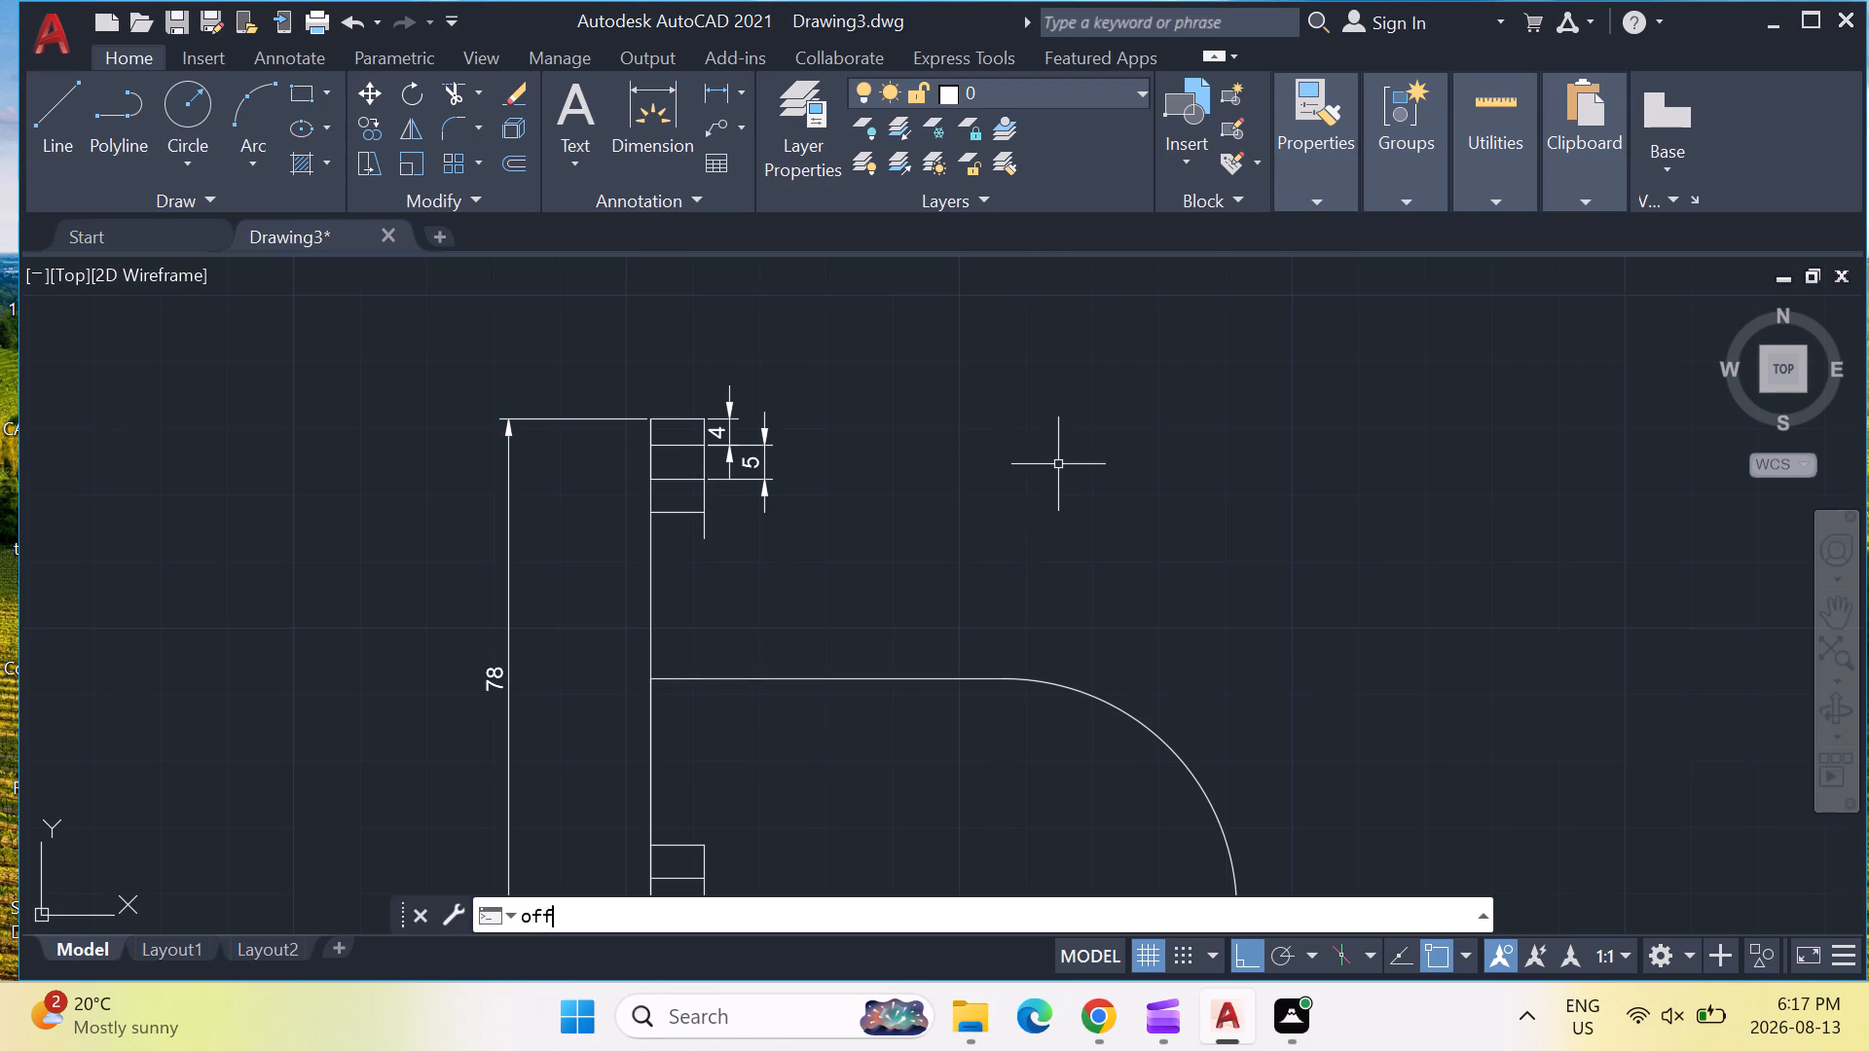
key(Return)
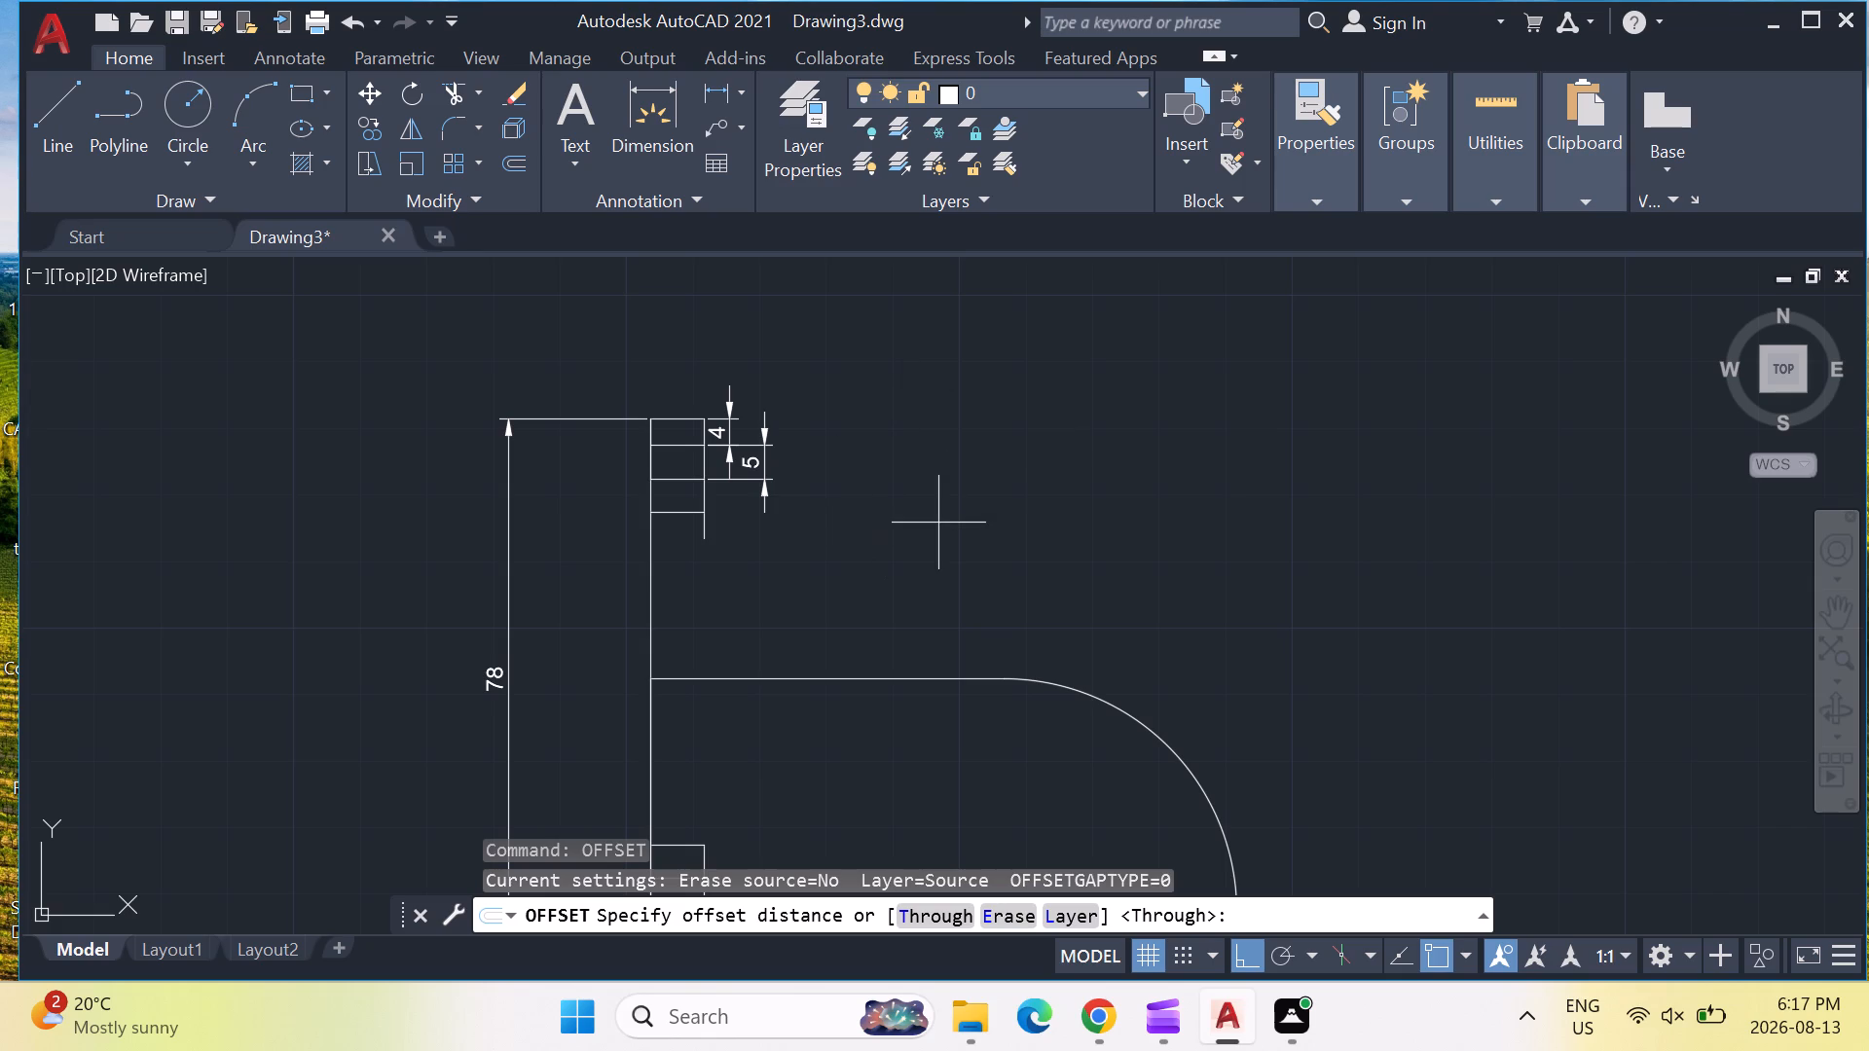
text(13)
key(Return)
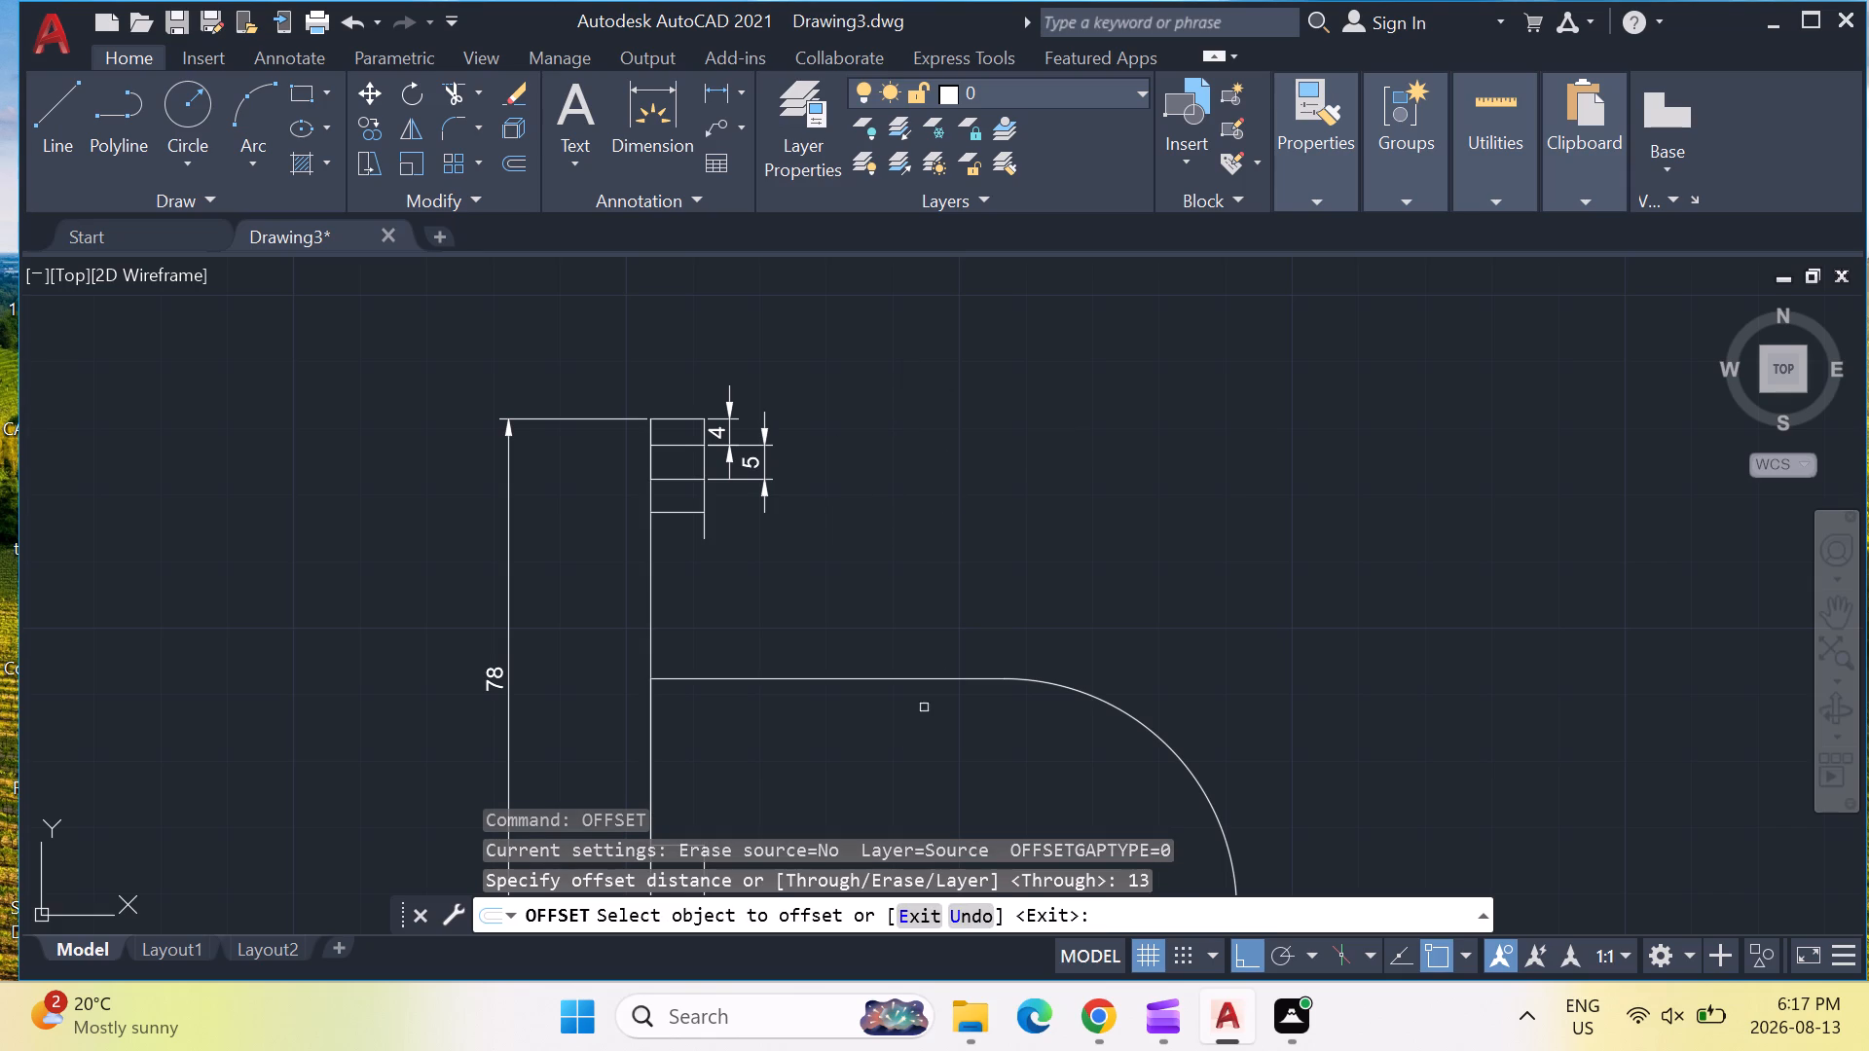
click(845, 678)
click(854, 630)
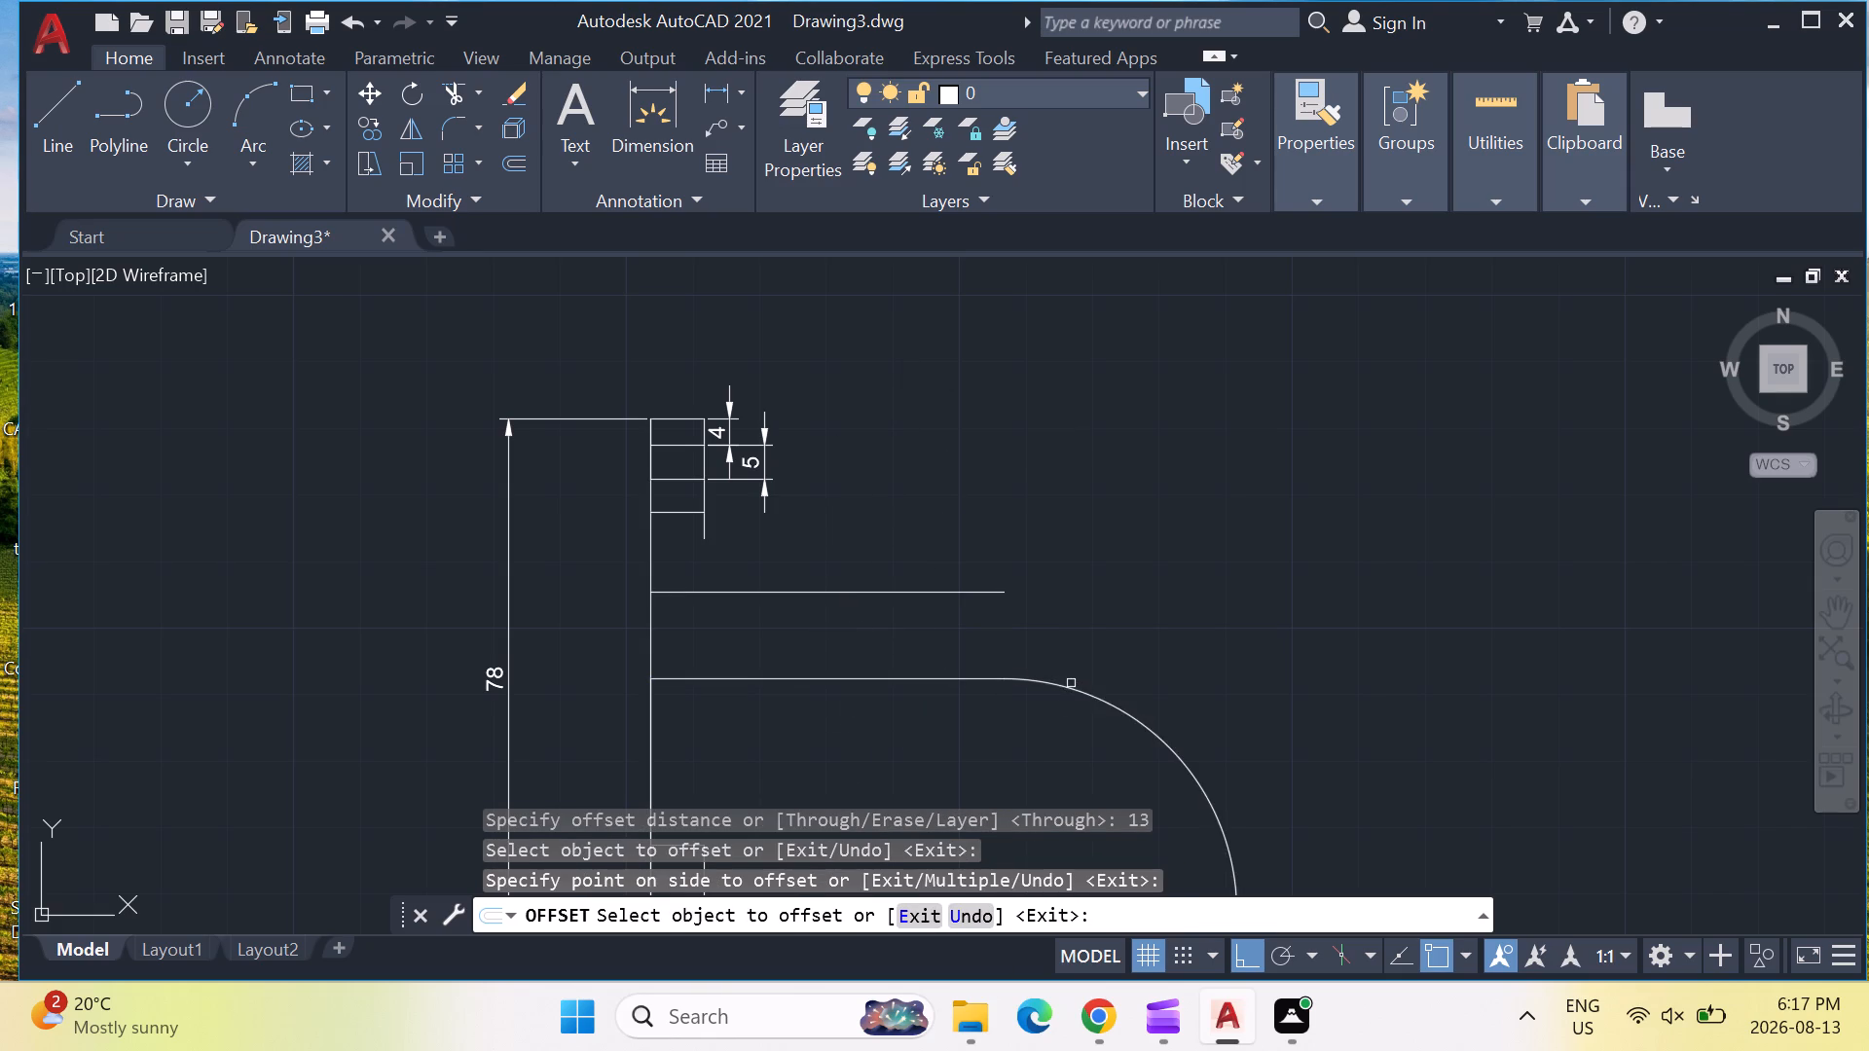
click(1071, 688)
click(1091, 643)
scroll(1118, 639, down, 2)
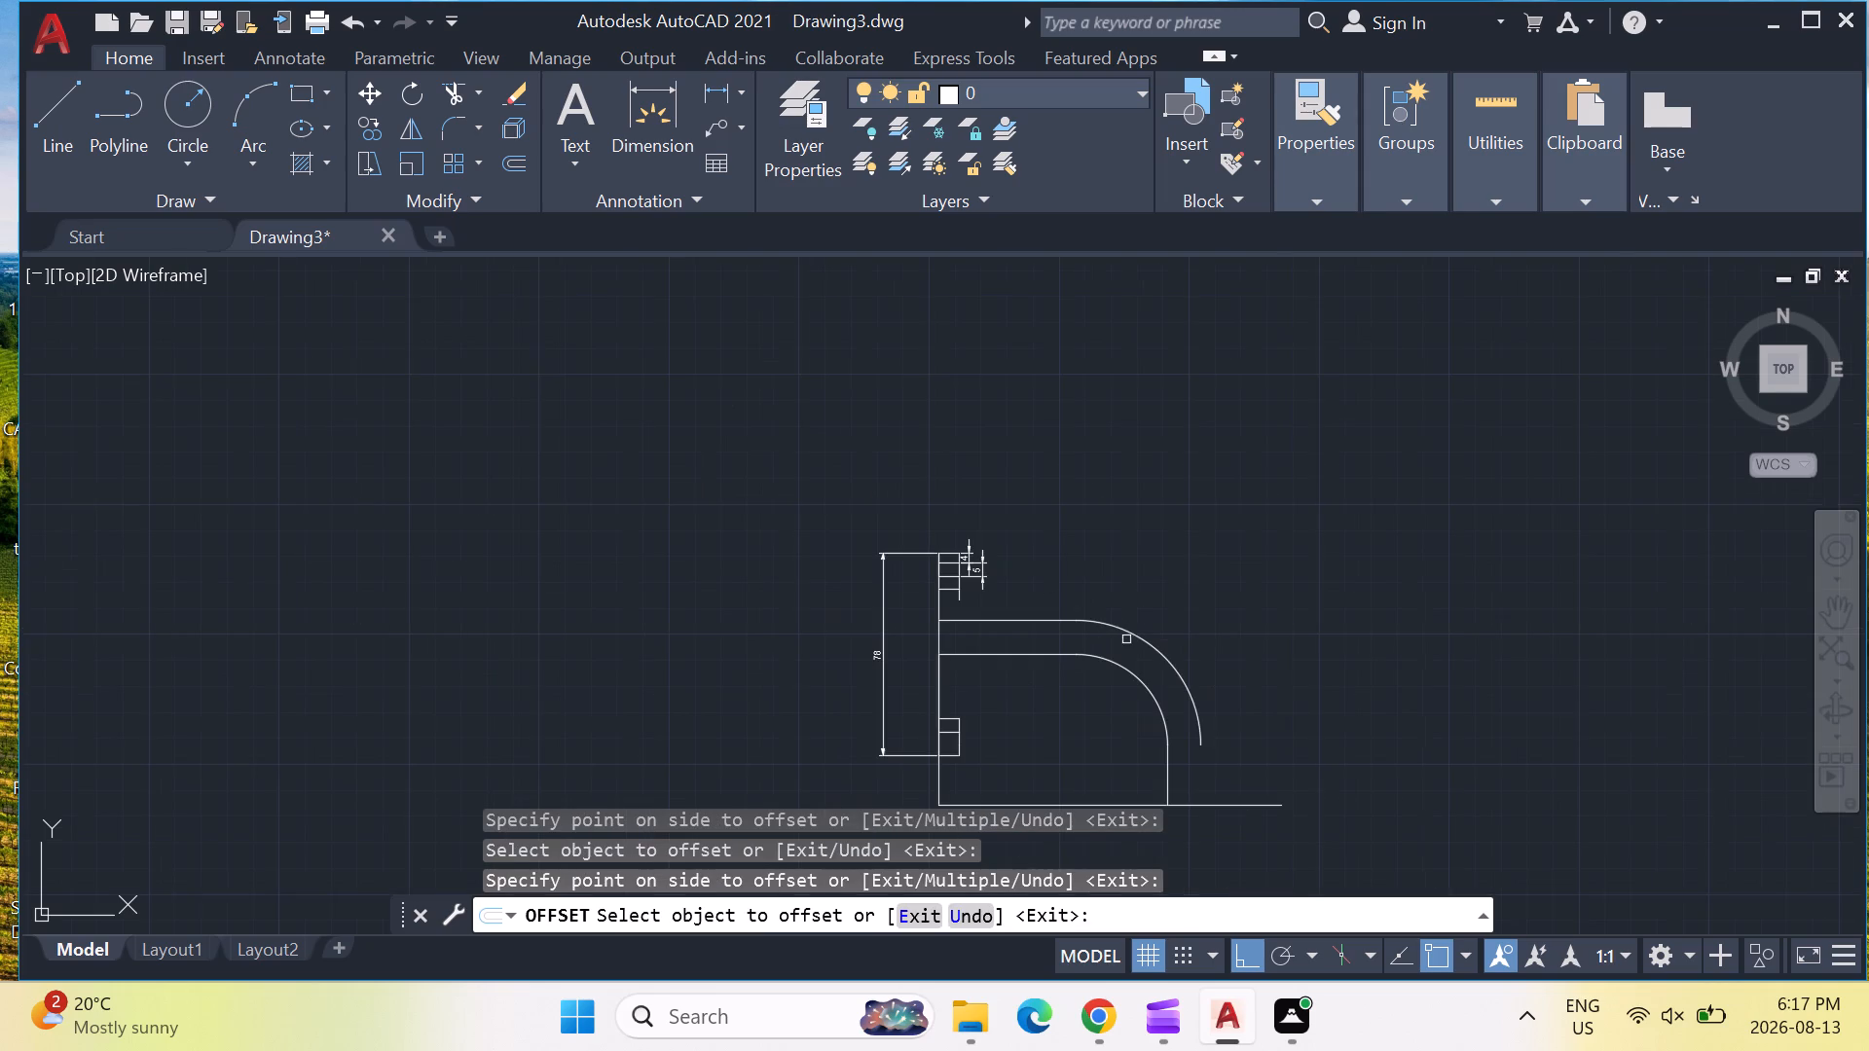
middle_drag(1139, 711, 1104, 622)
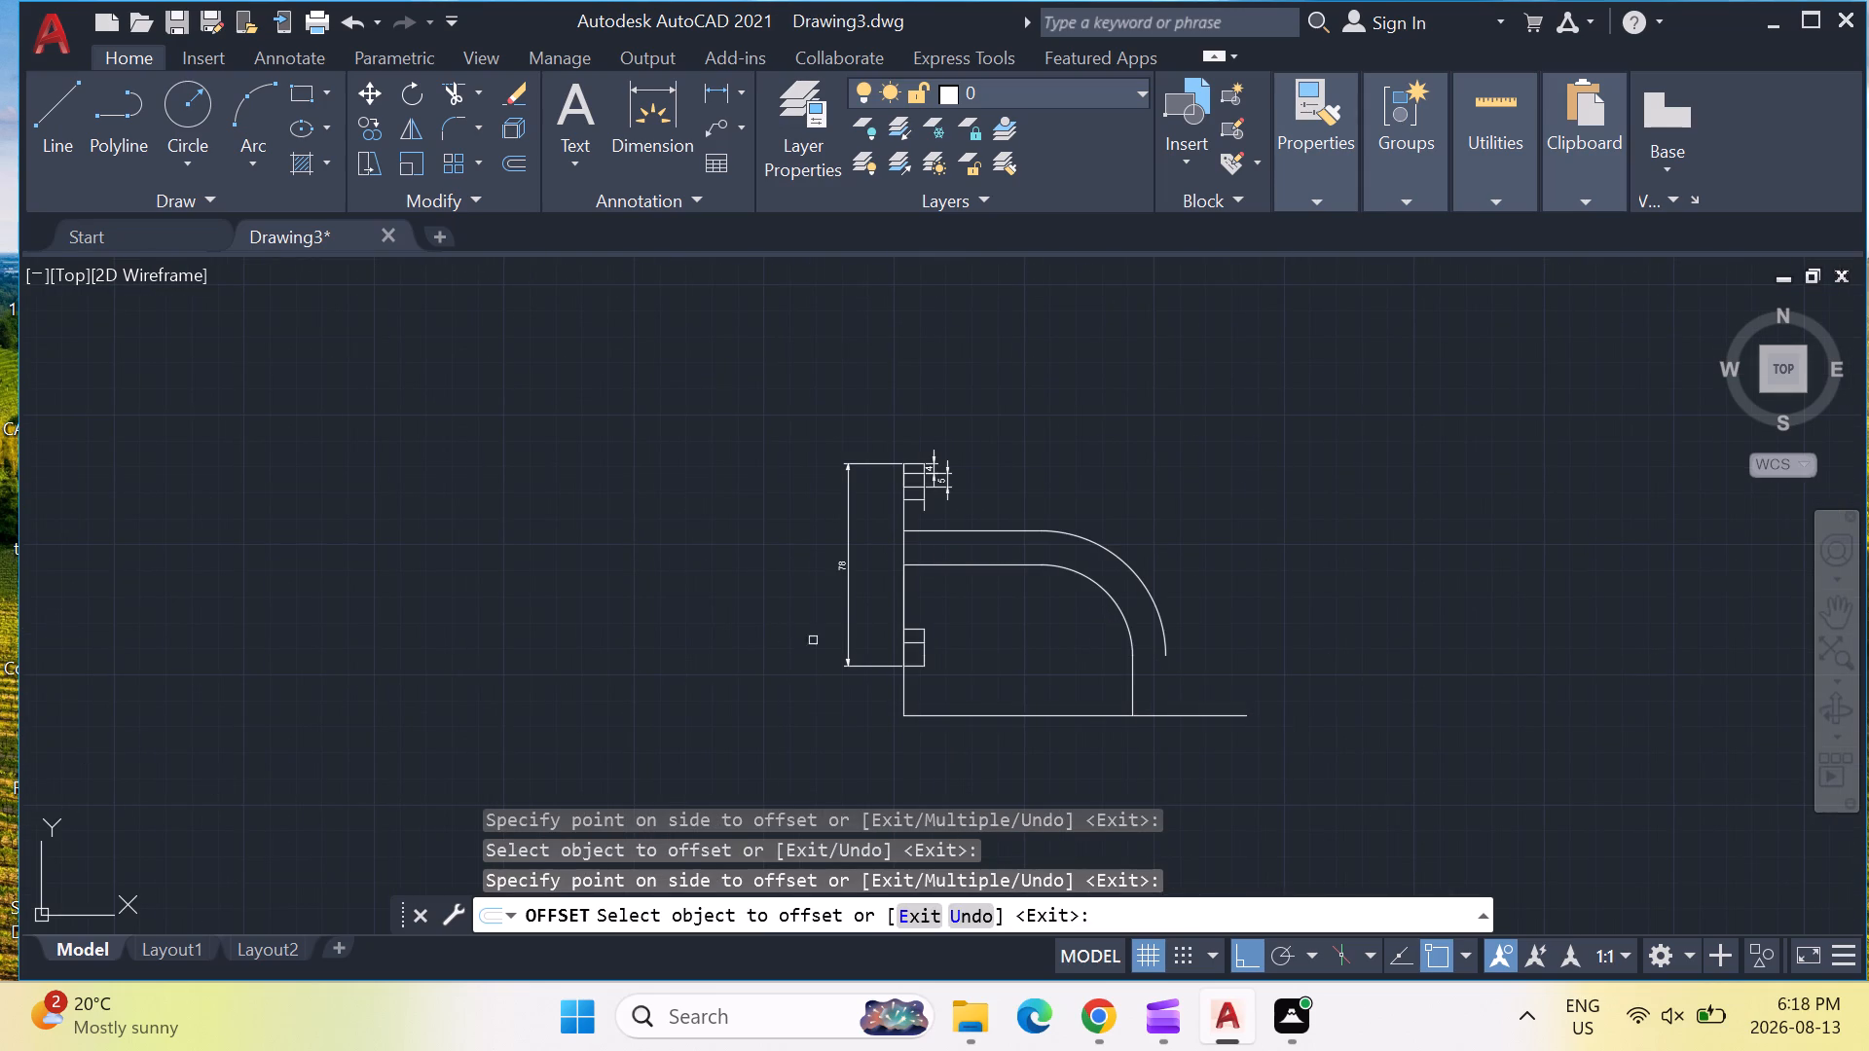
click(1134, 685)
click(1163, 683)
scroll(1000, 478, up, 2)
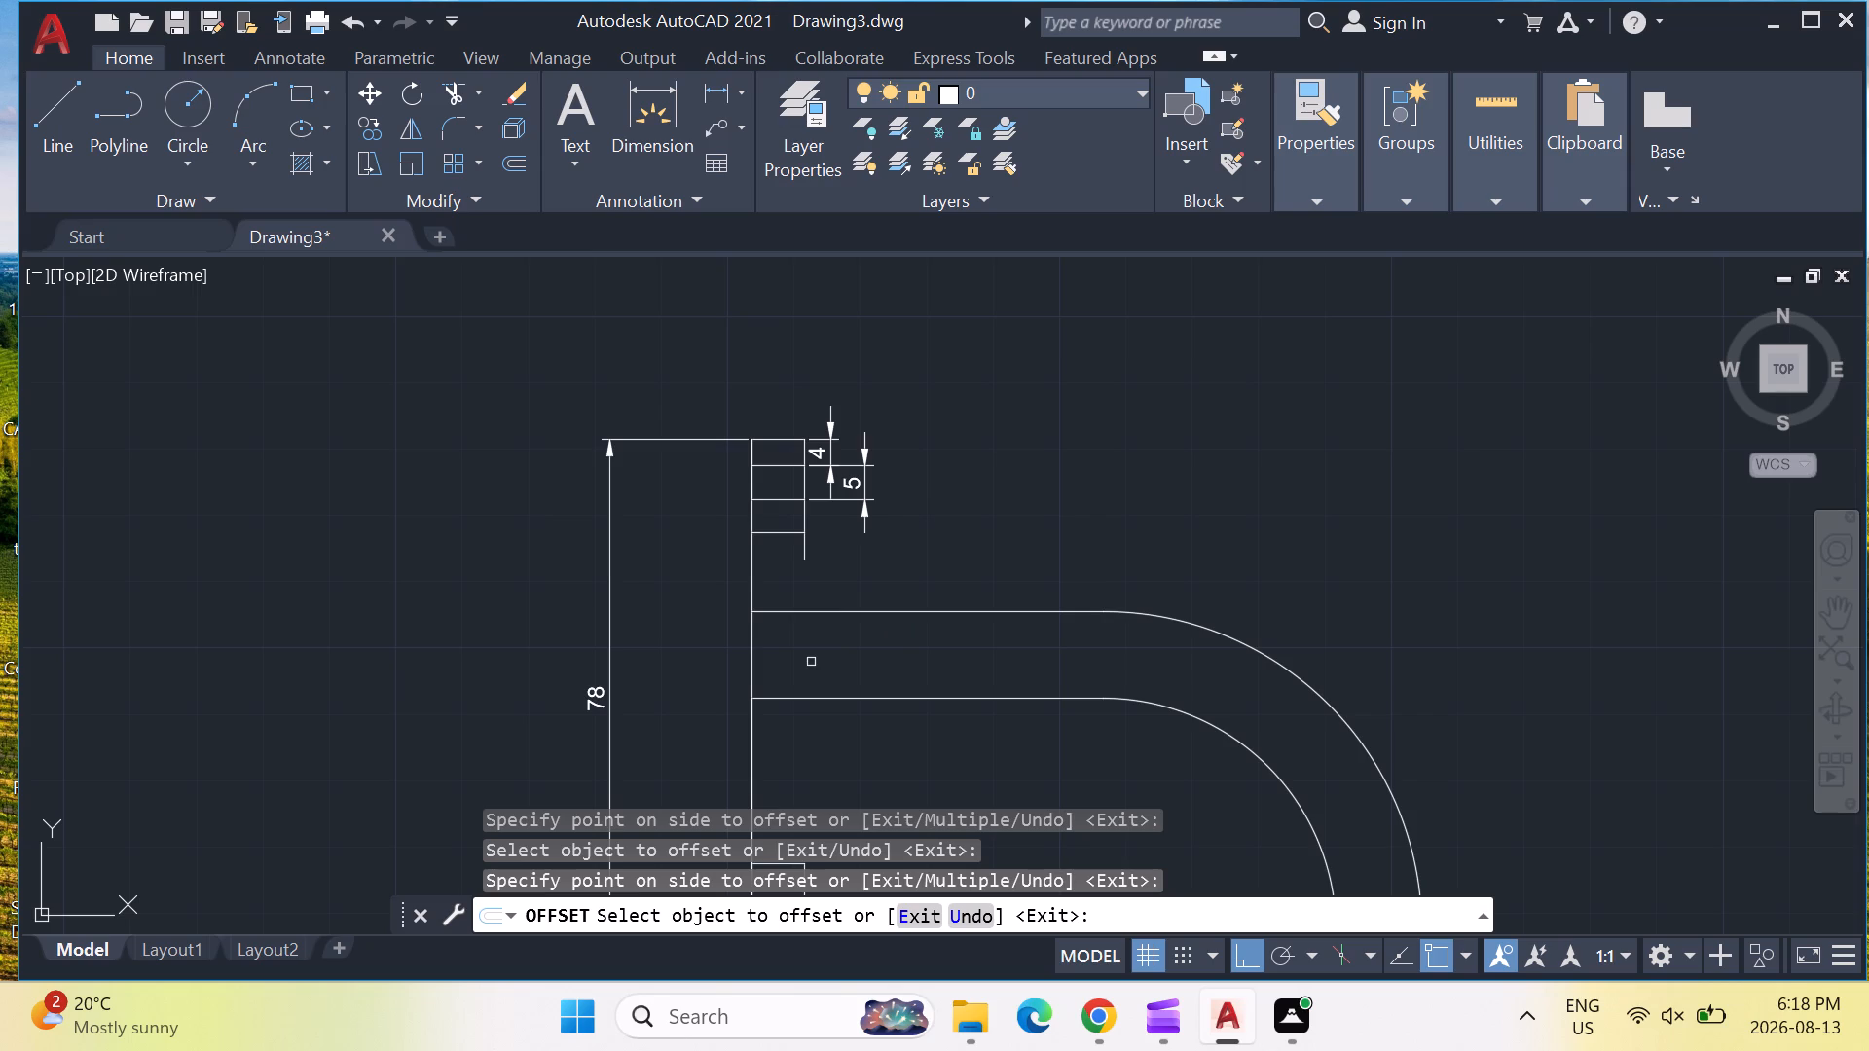
scroll(916, 534, down, 1)
middle_drag(903, 733, 908, 679)
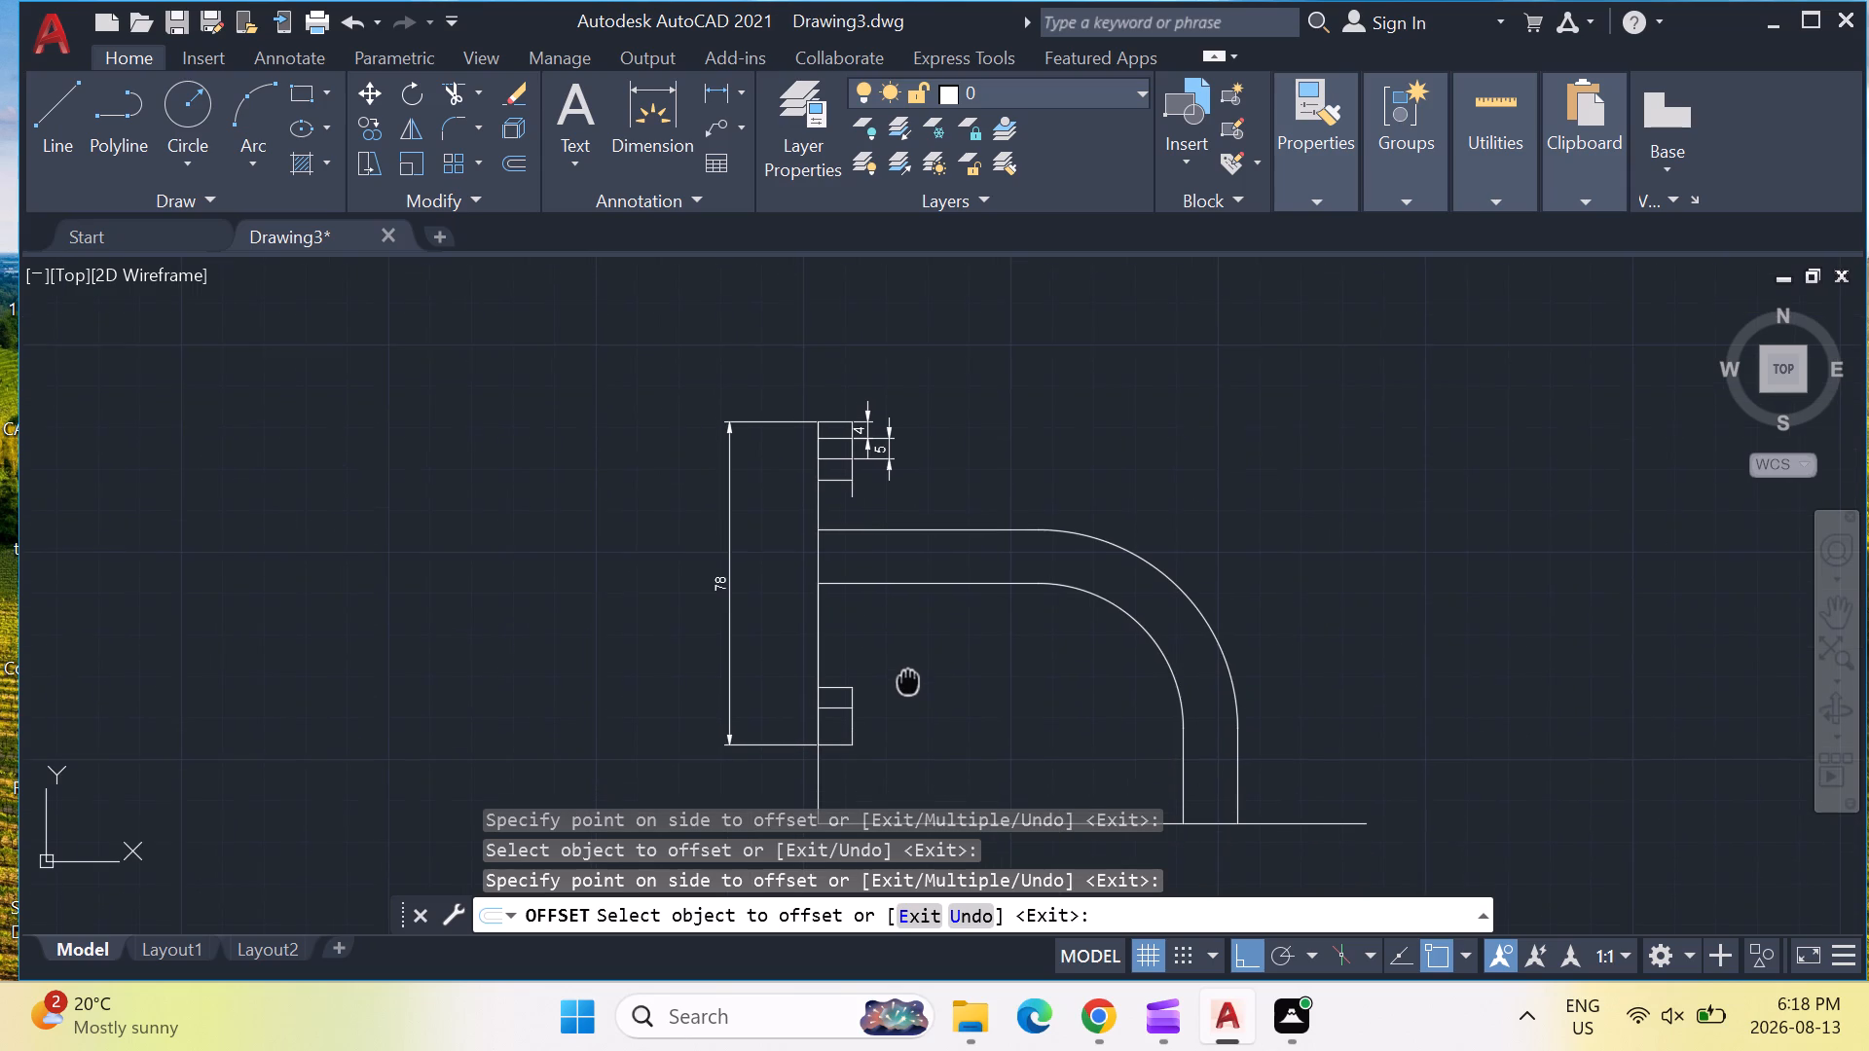
middle_drag(908, 679, 912, 610)
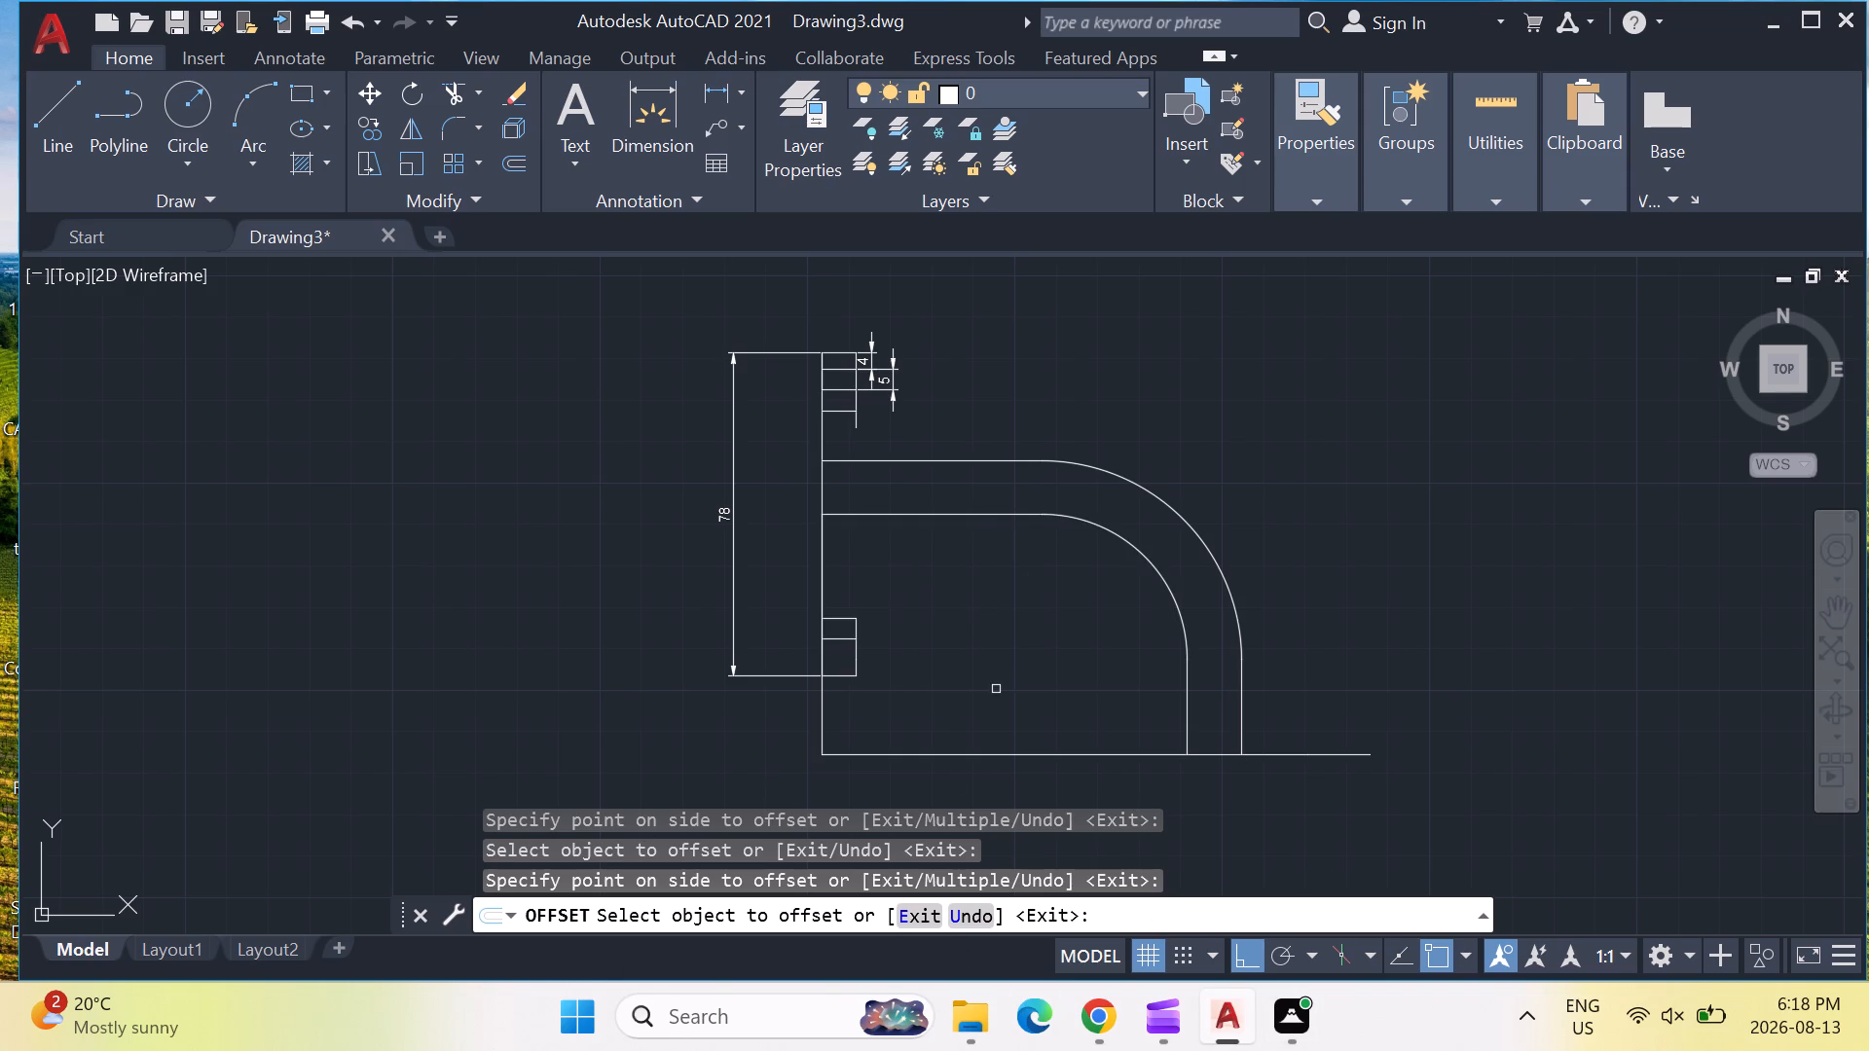
middle_click(881, 561)
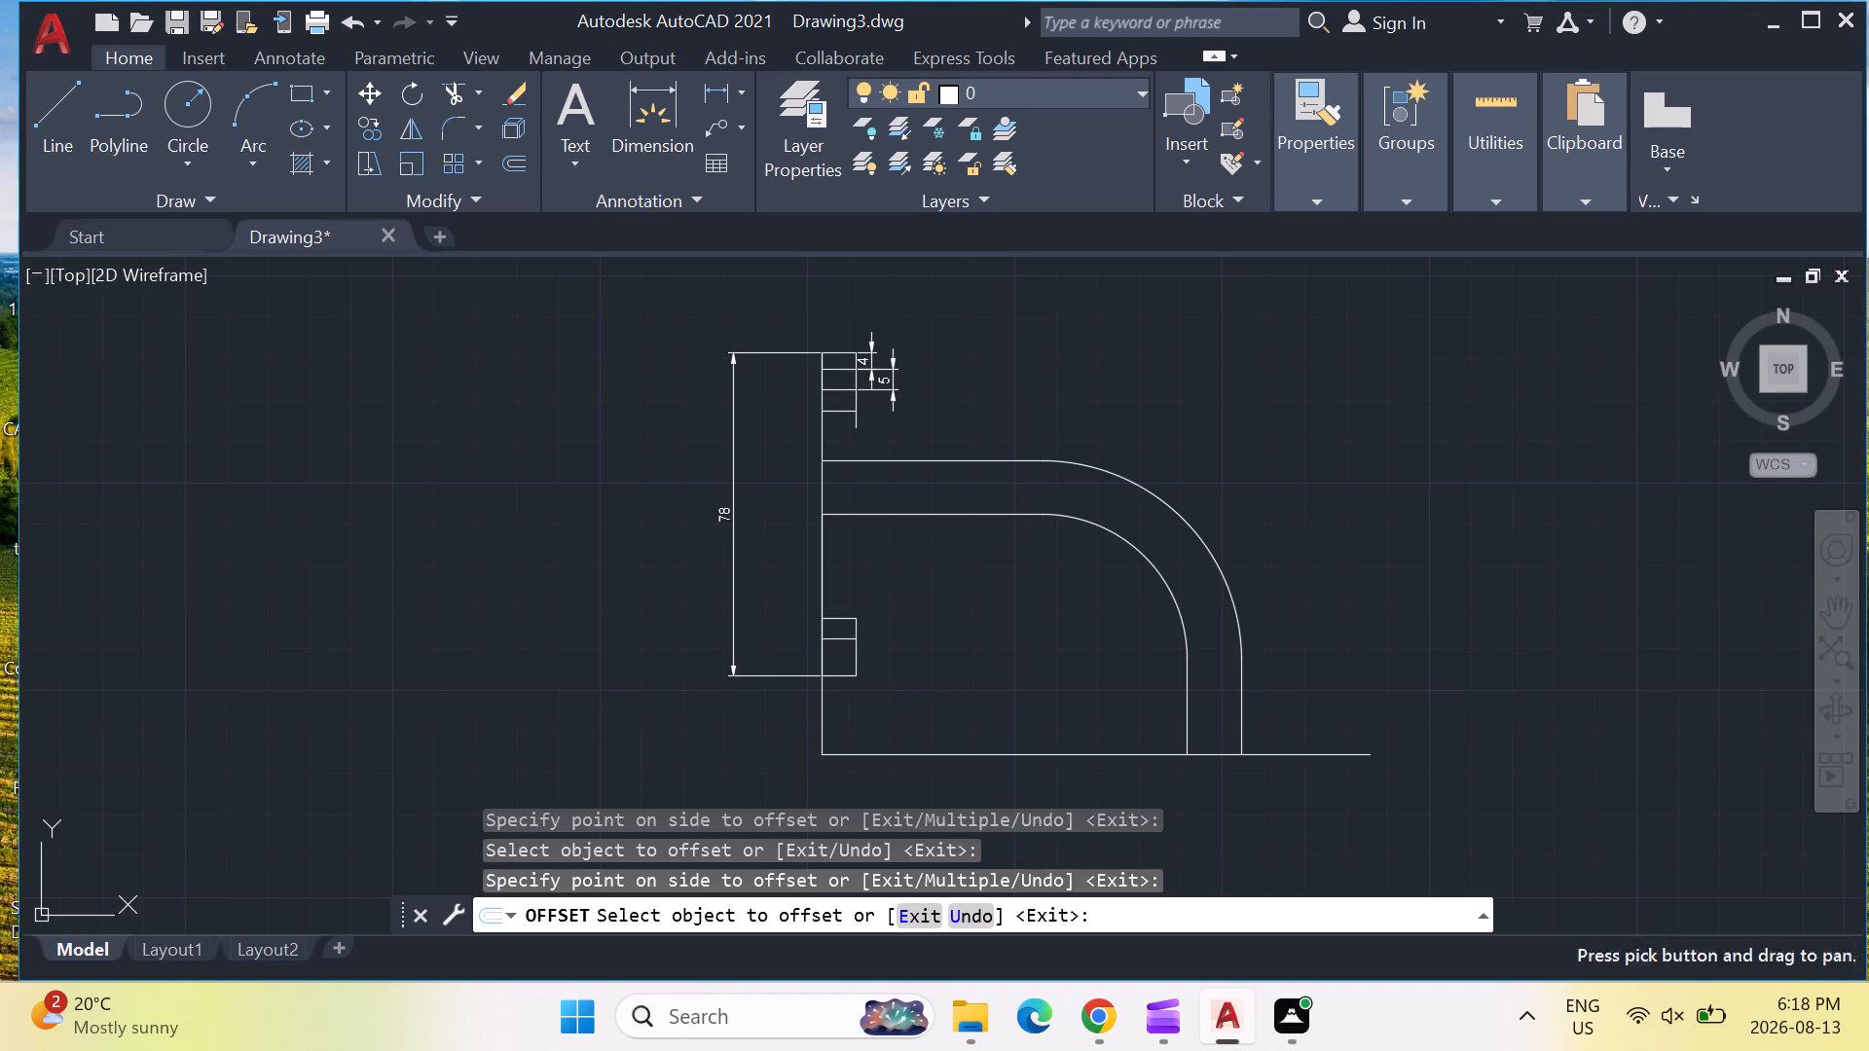
scroll(937, 496, up, 1)
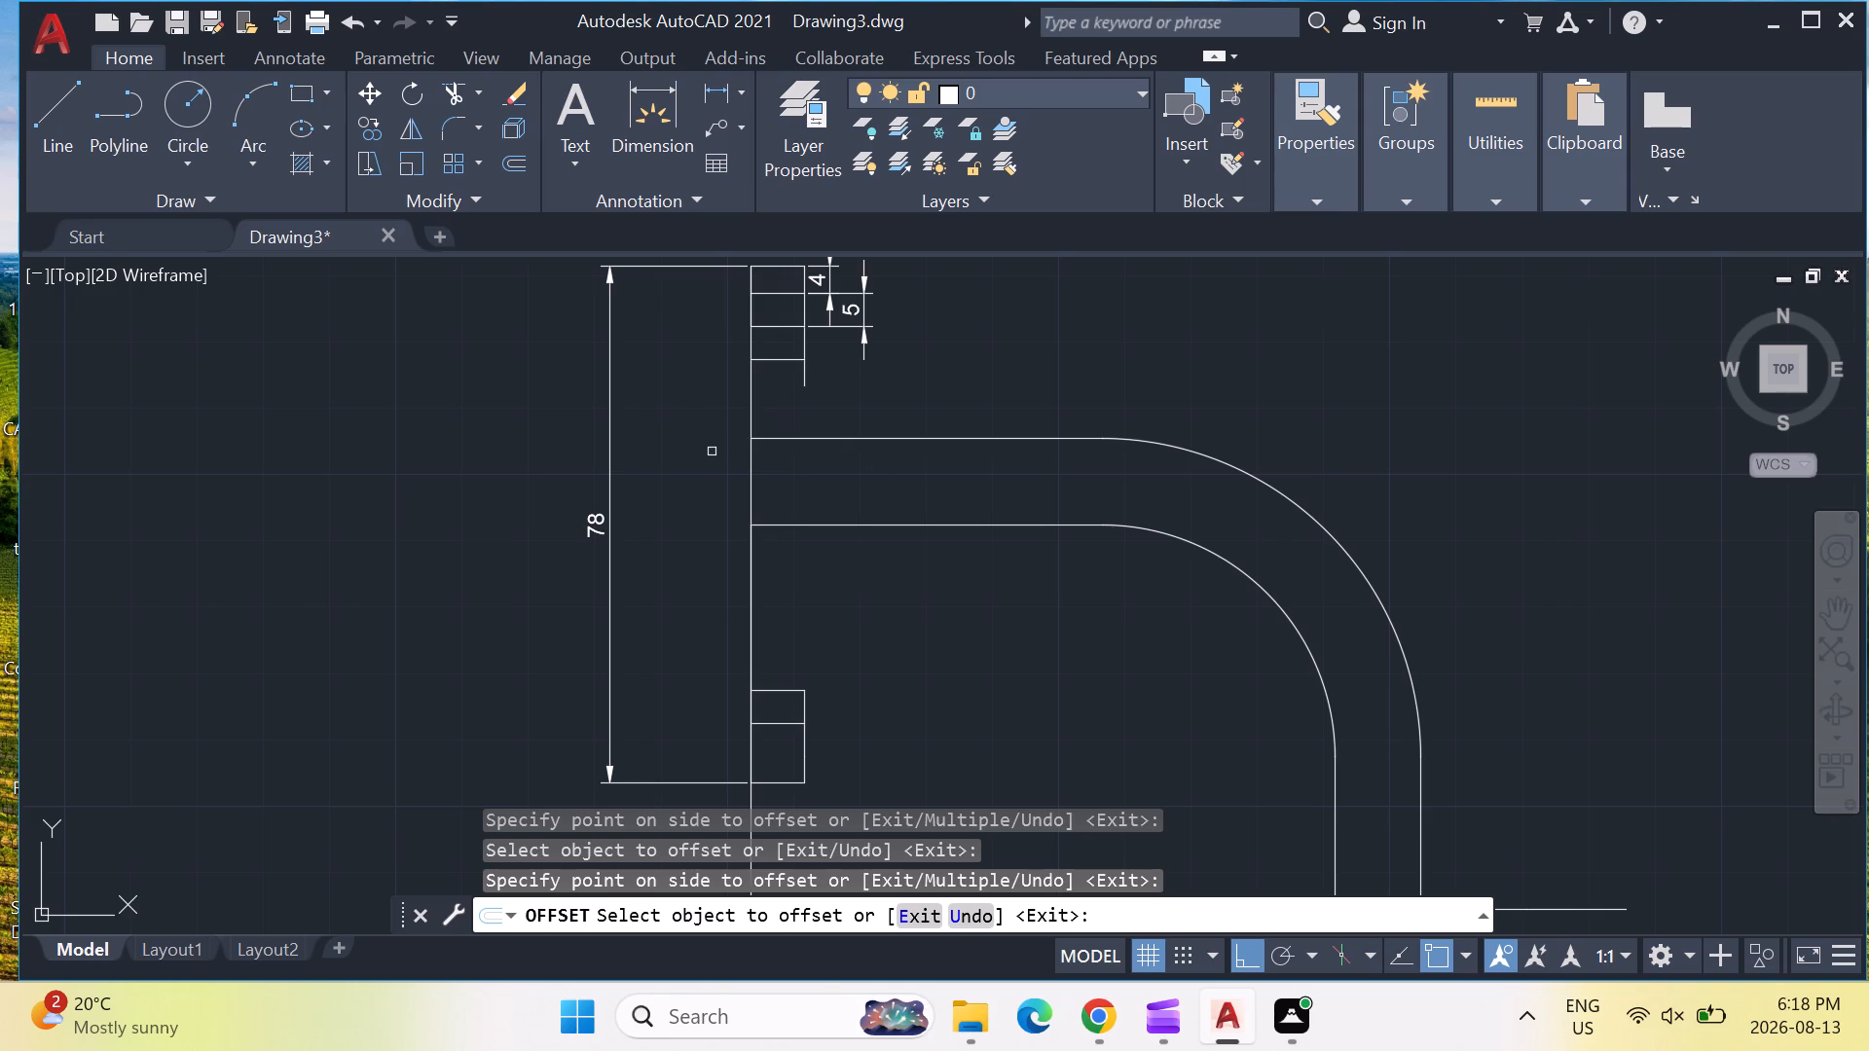
key(Return)
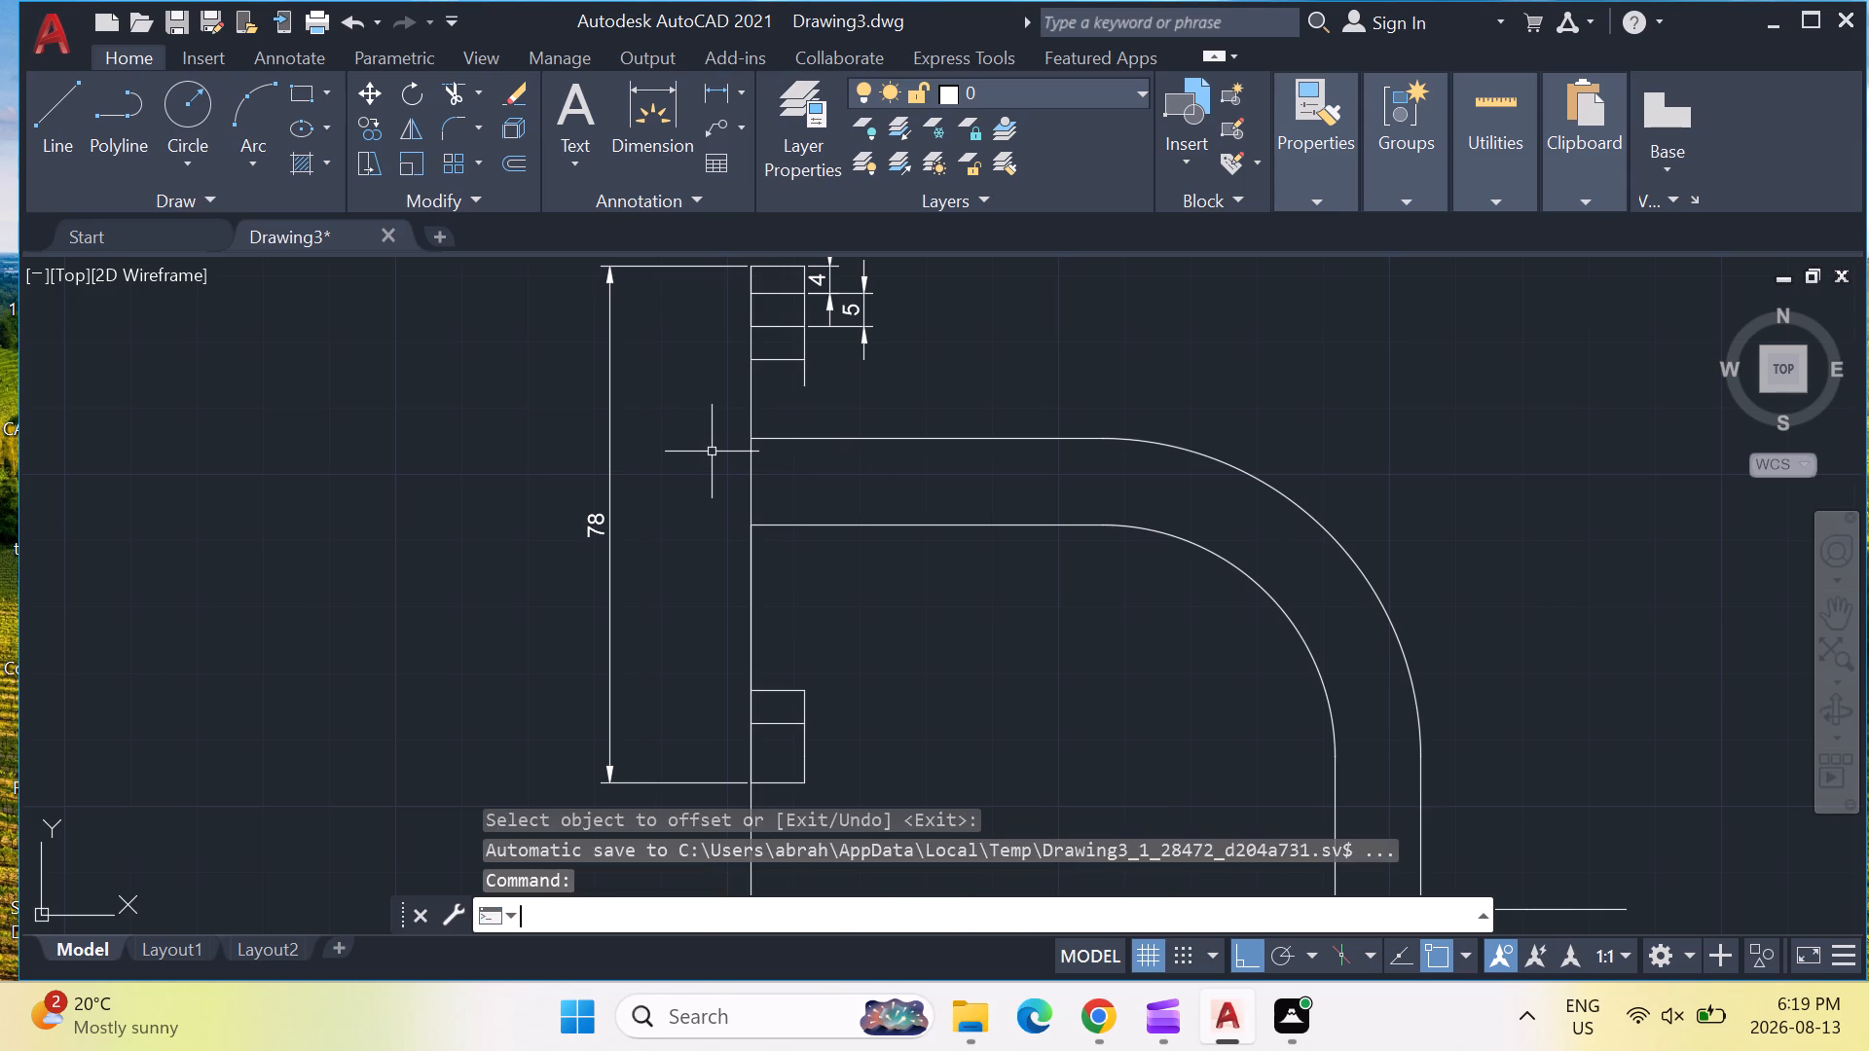
Offset the outer profile's horizontal line, arc and vertical line outward by another 8.
key(Return)
key(8)
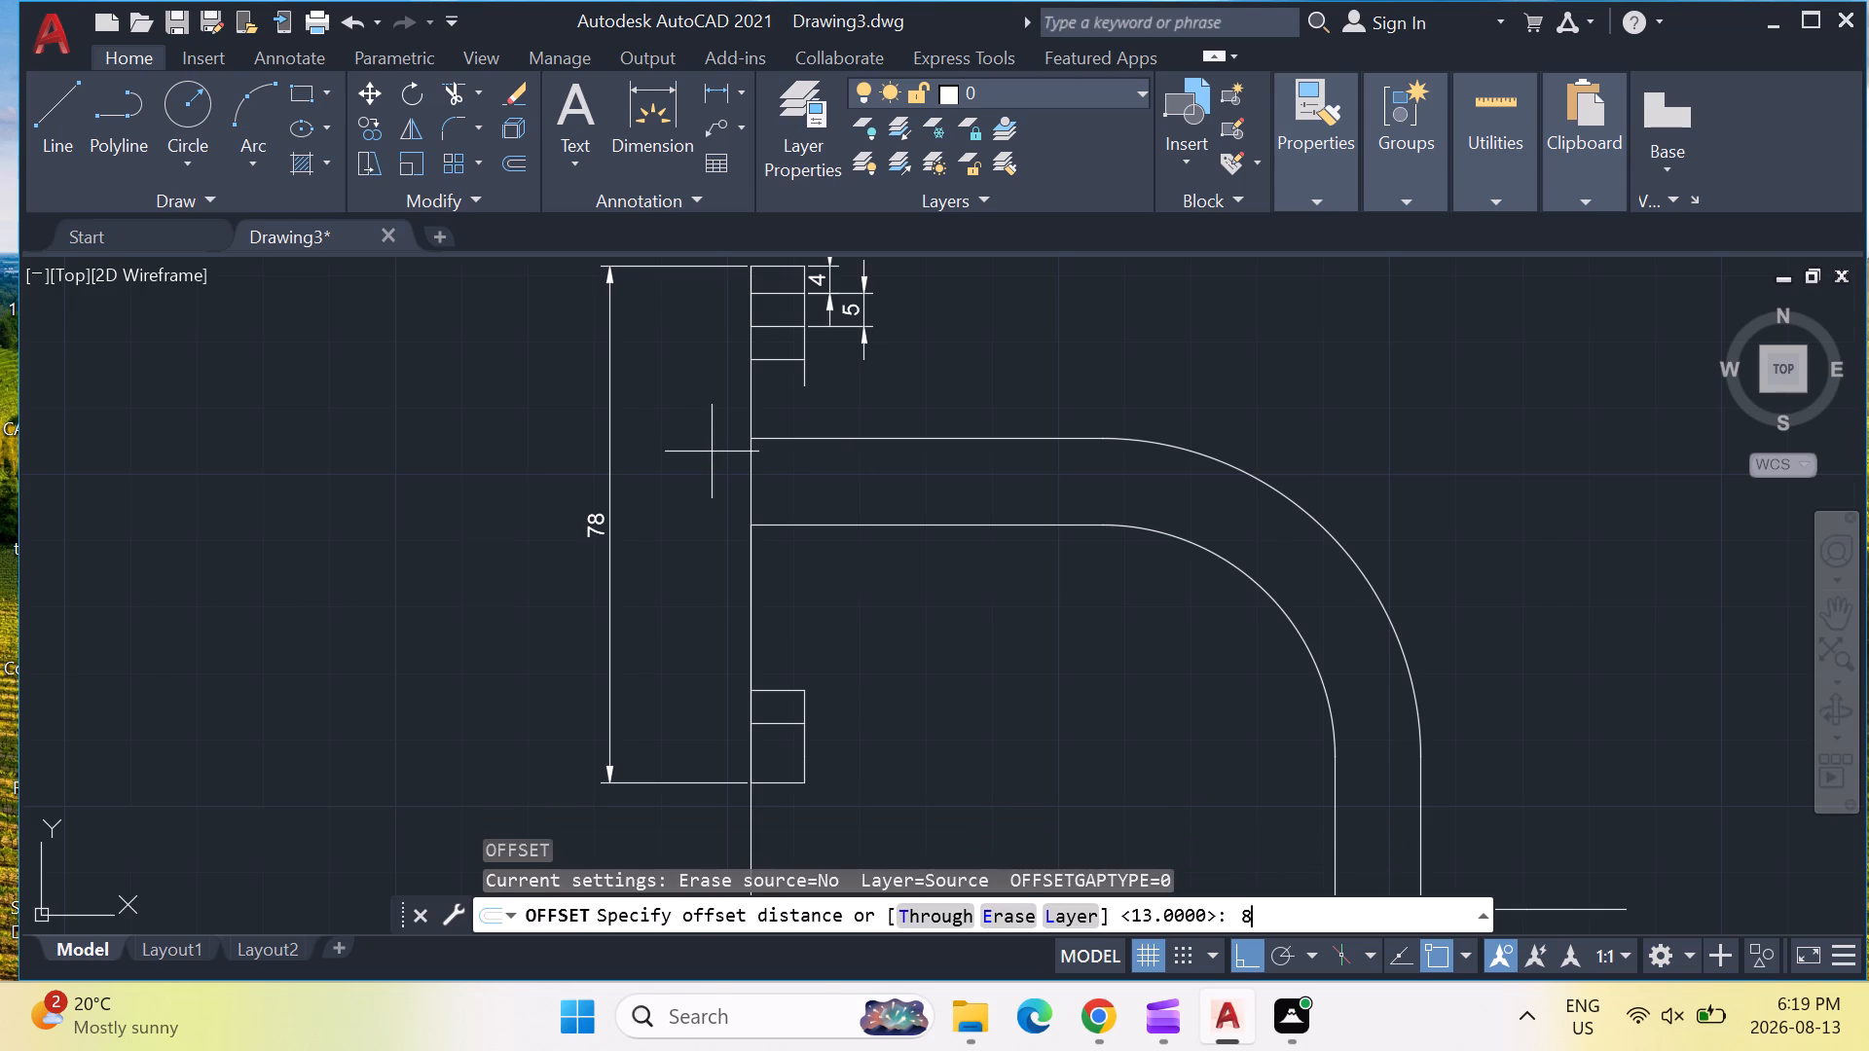
key(Return)
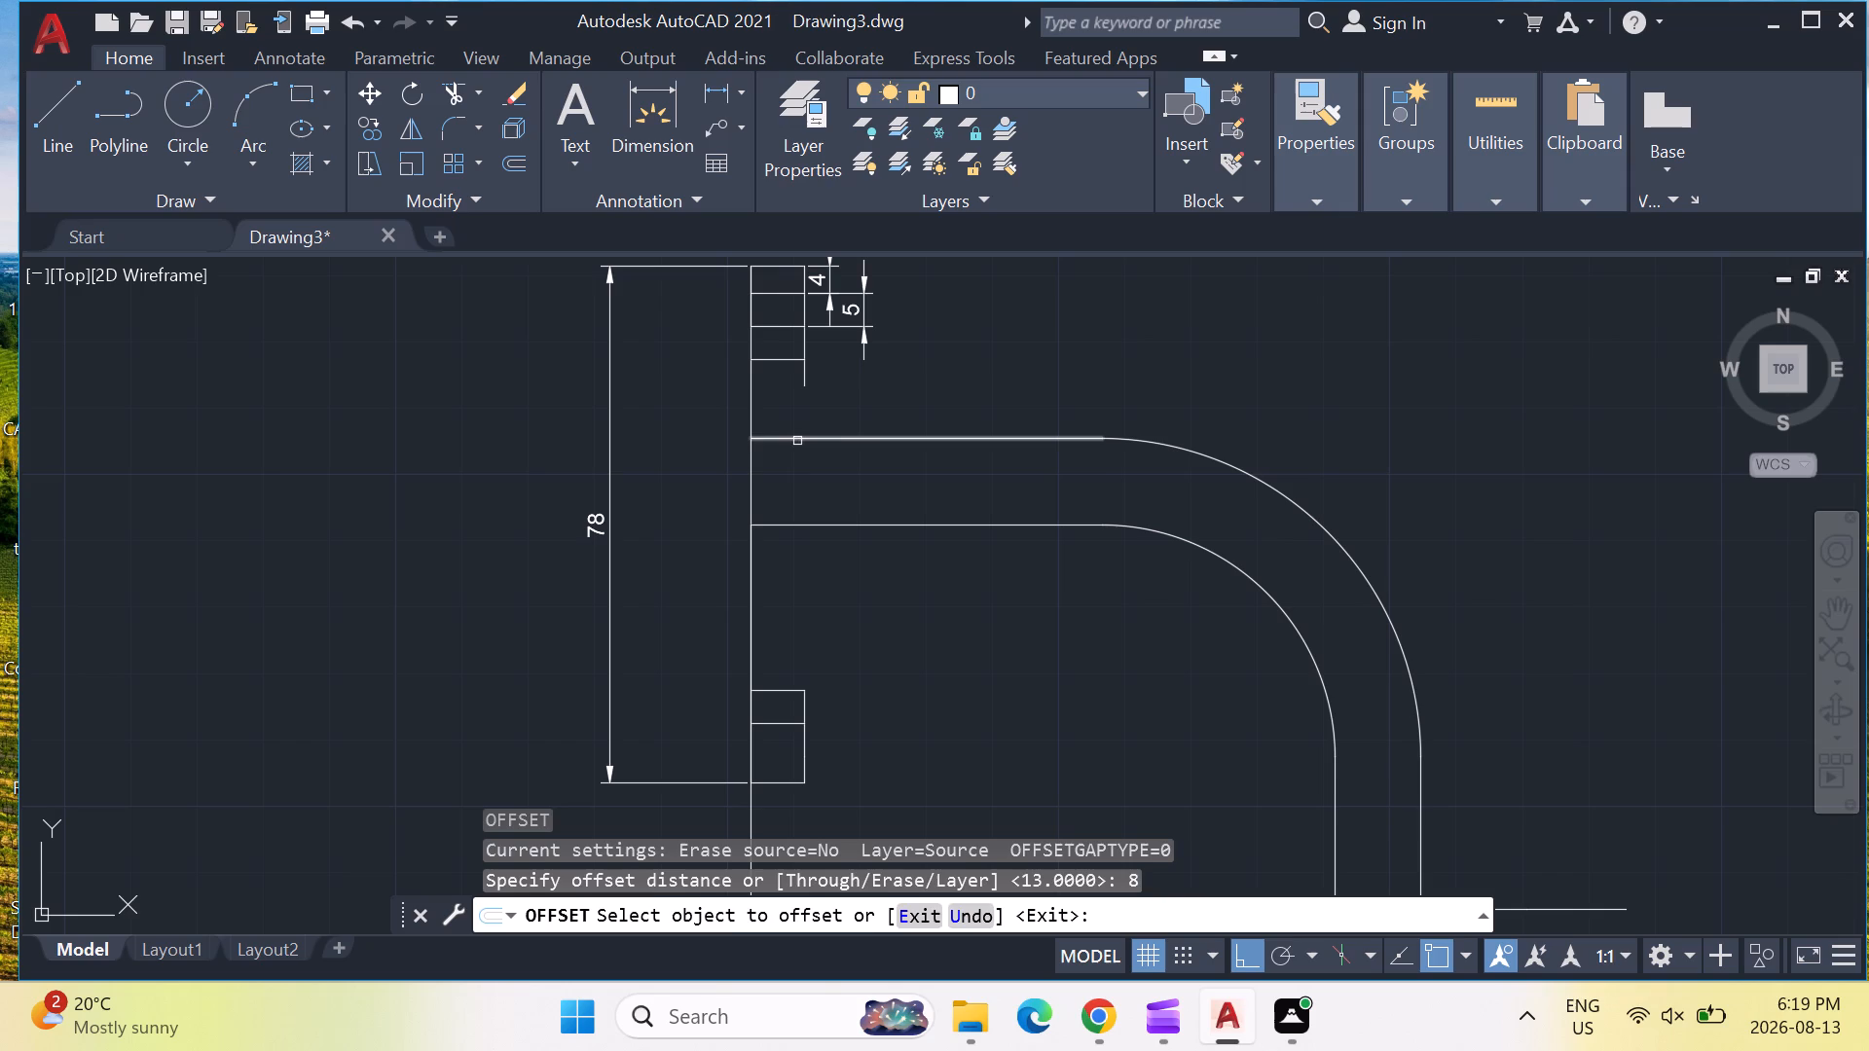
click(797, 441)
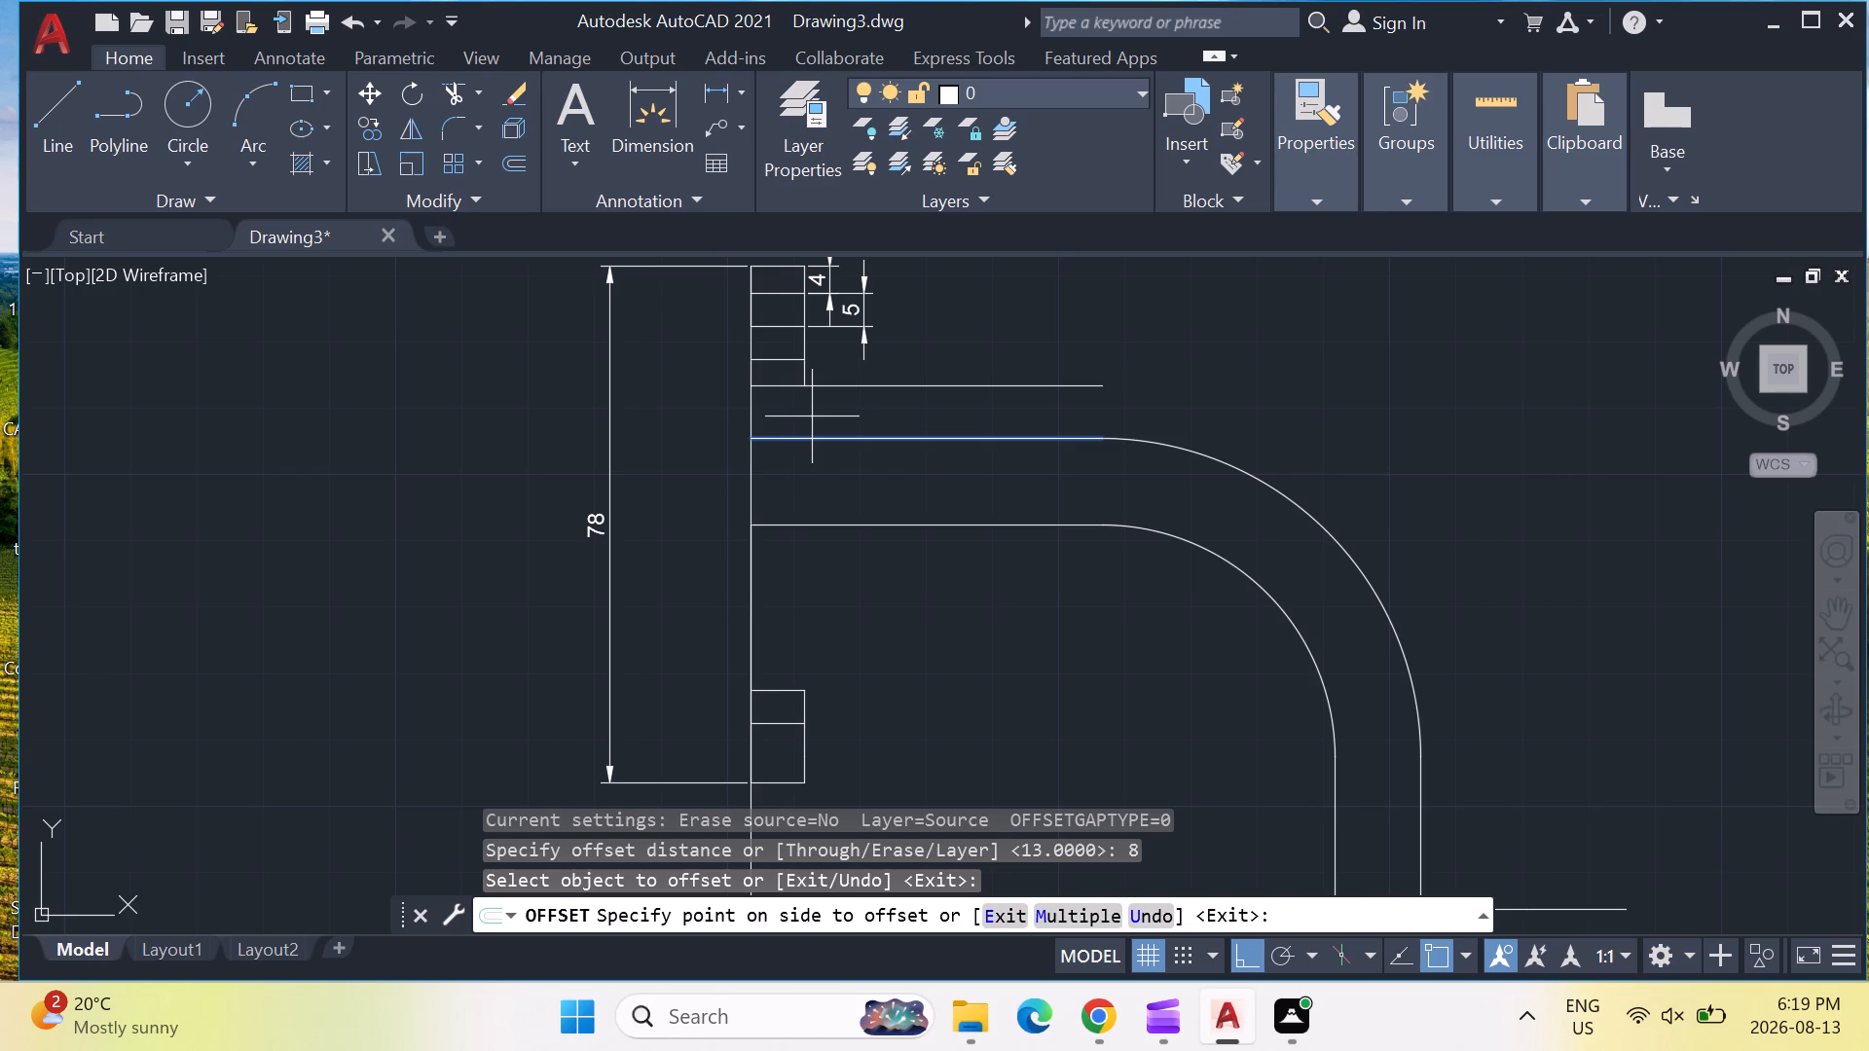
click(812, 417)
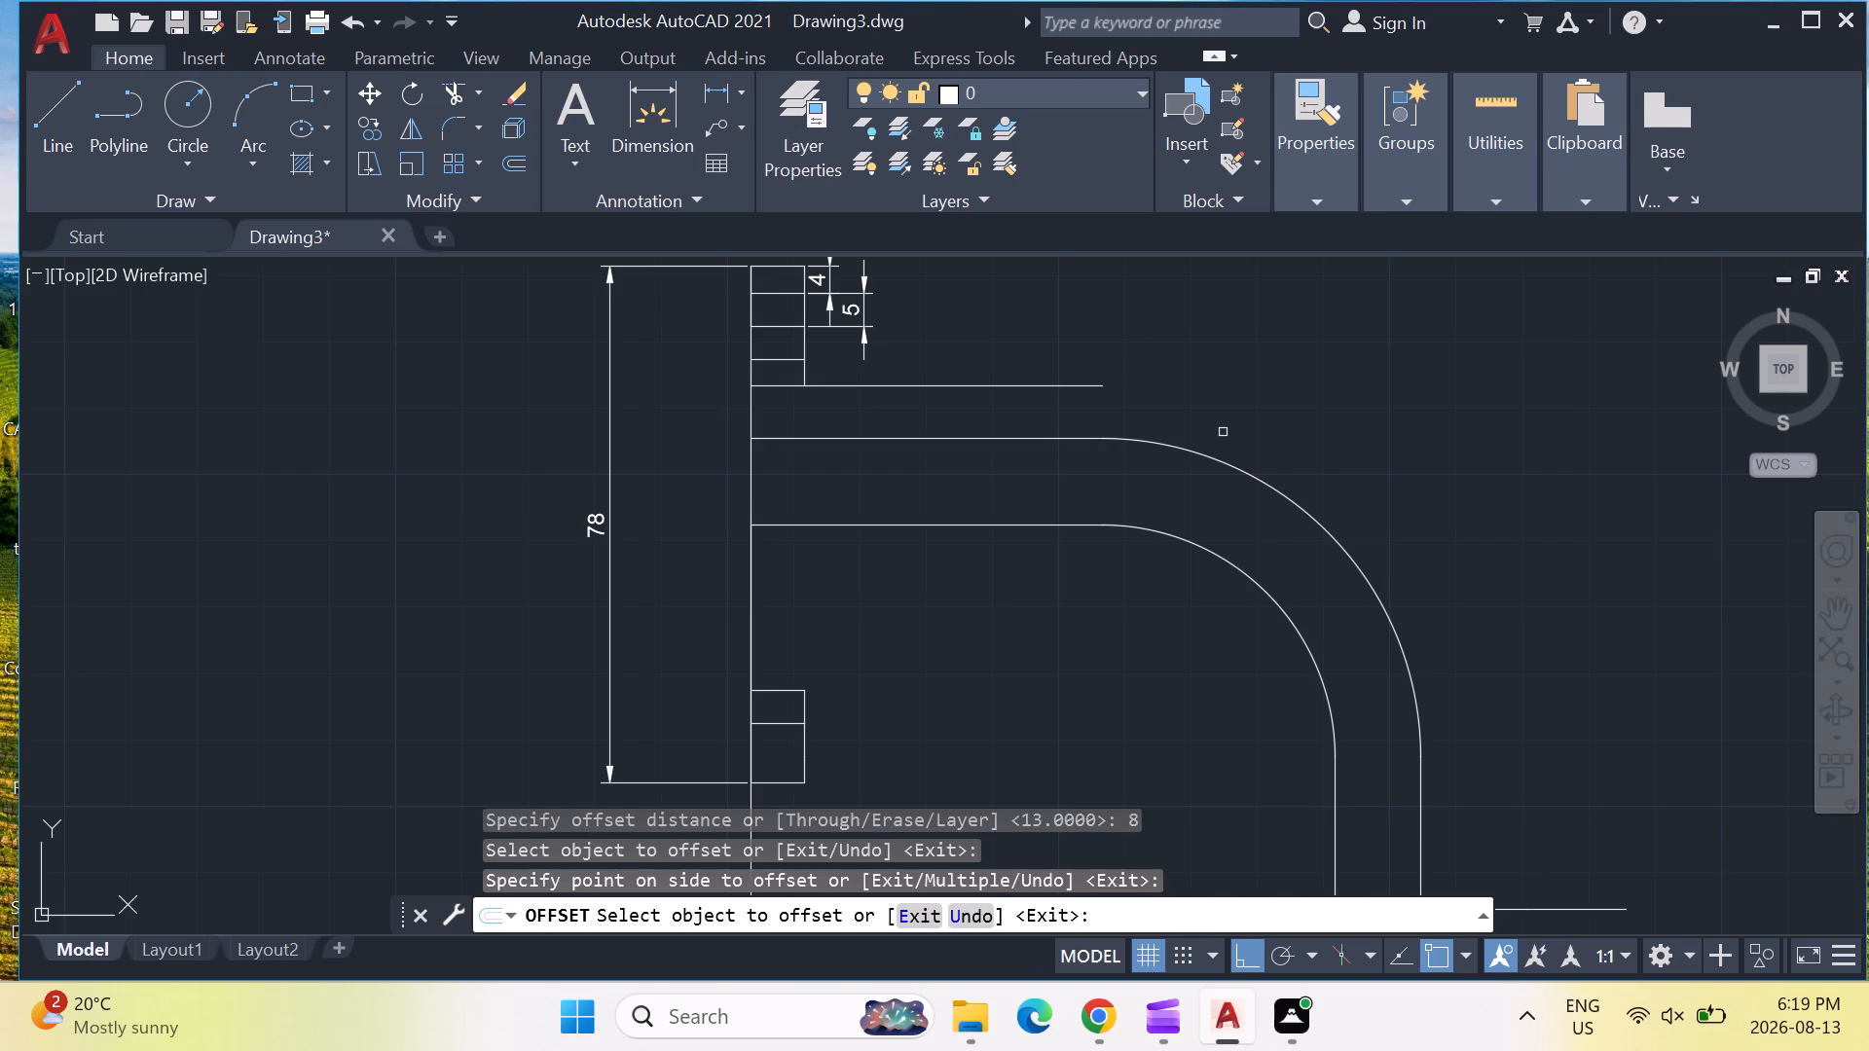
click(1230, 462)
click(1235, 438)
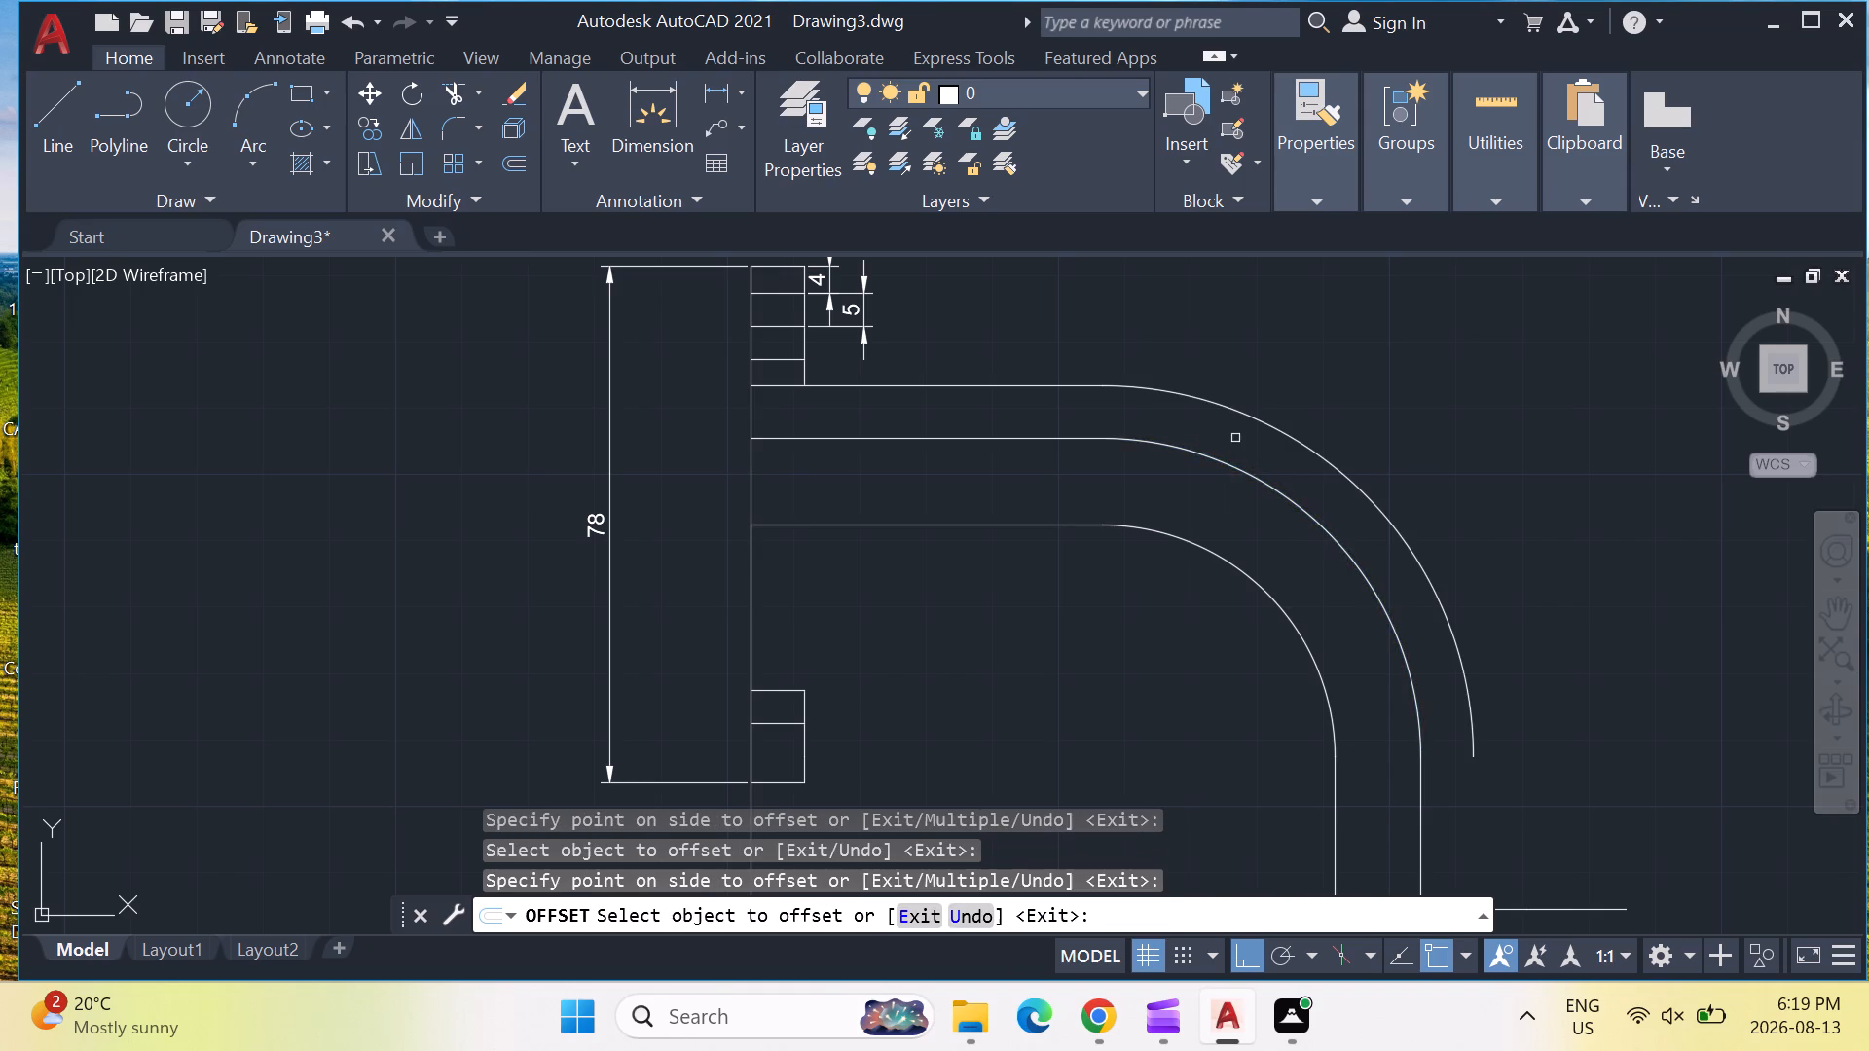
click(1423, 850)
click(1452, 849)
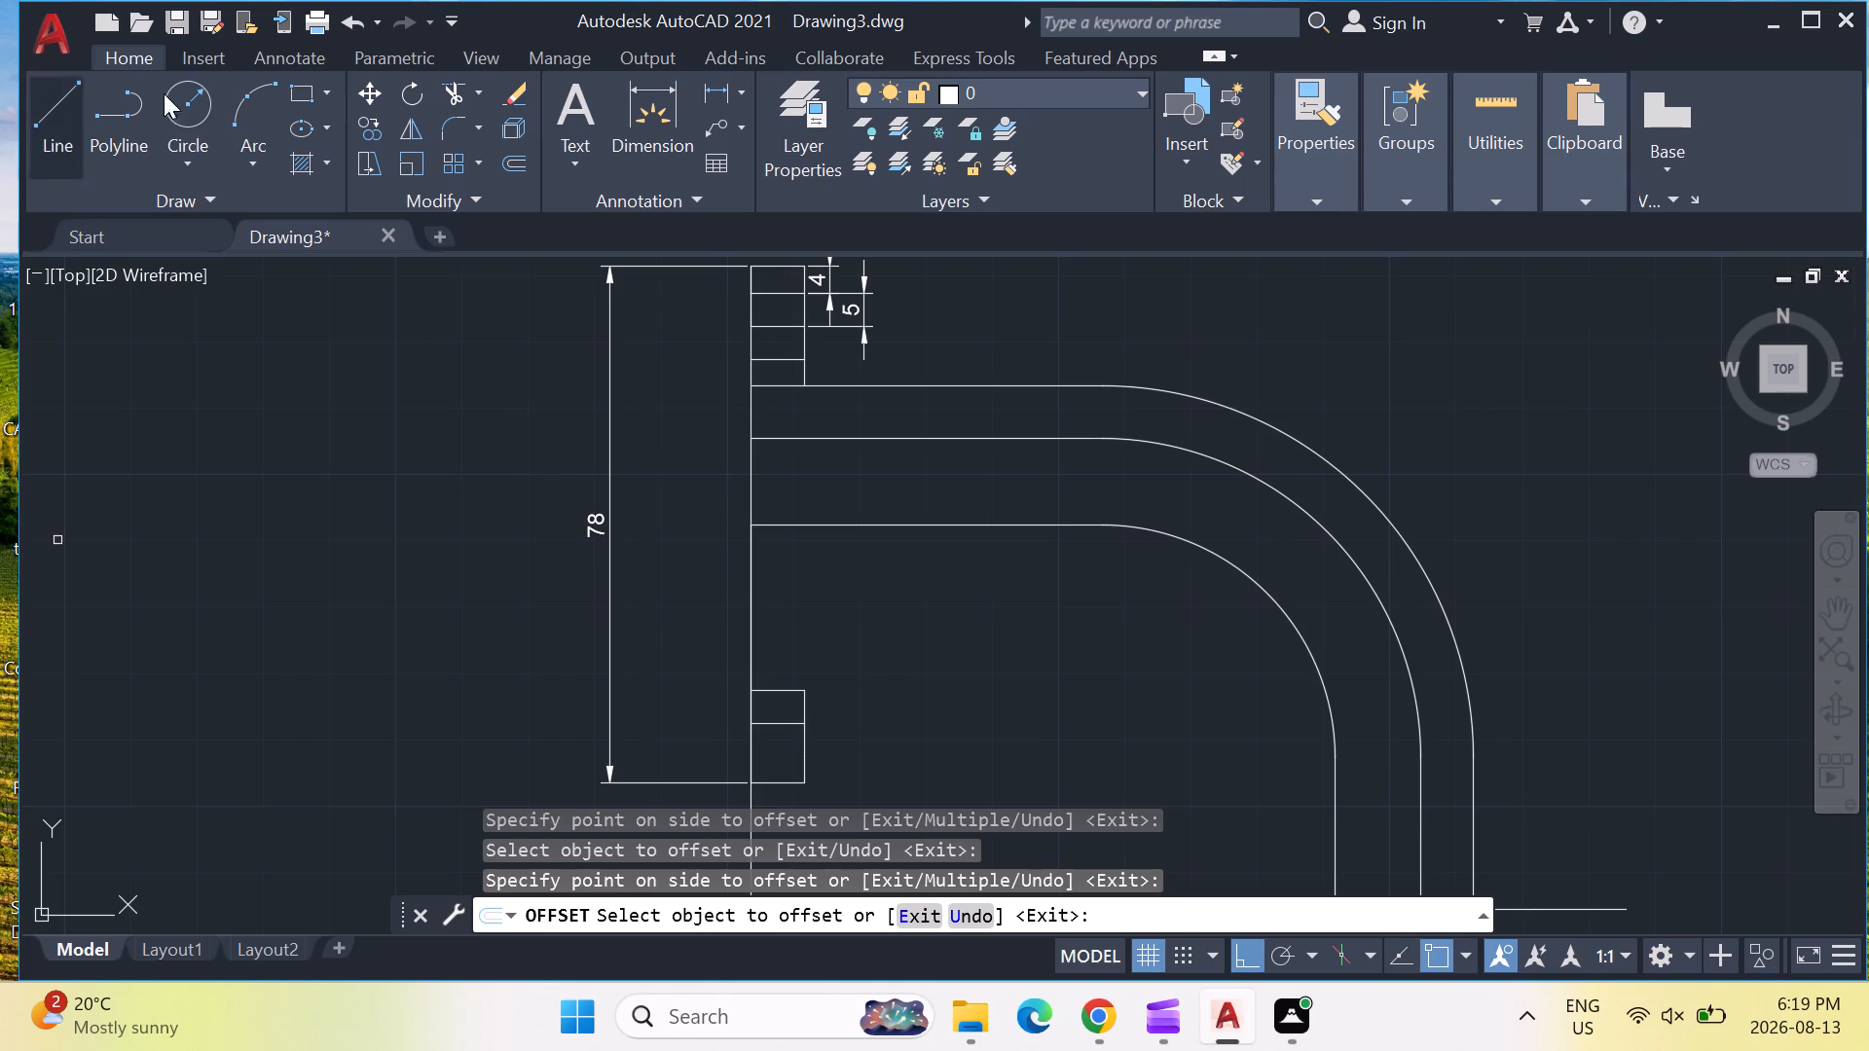
scroll(1104, 439, down, 1)
middle_drag(1094, 569, 977, 604)
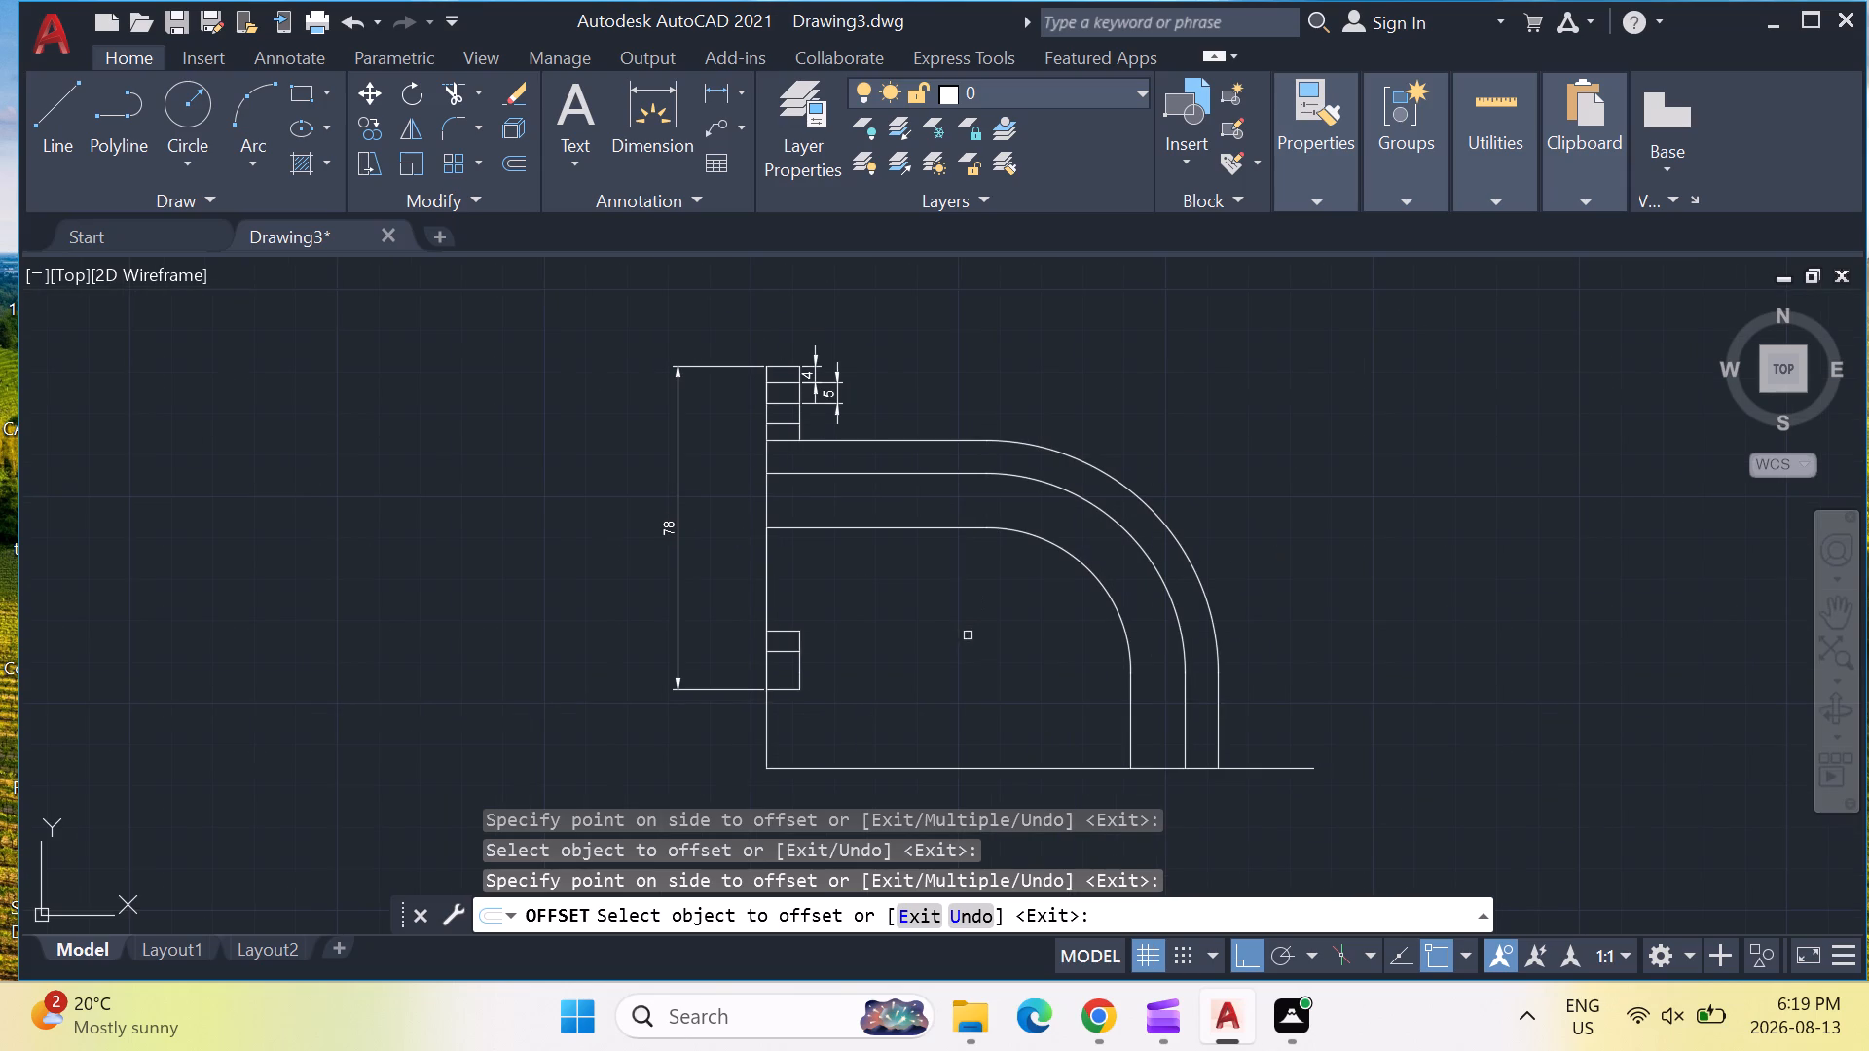
key(Escape)
key(Escape)
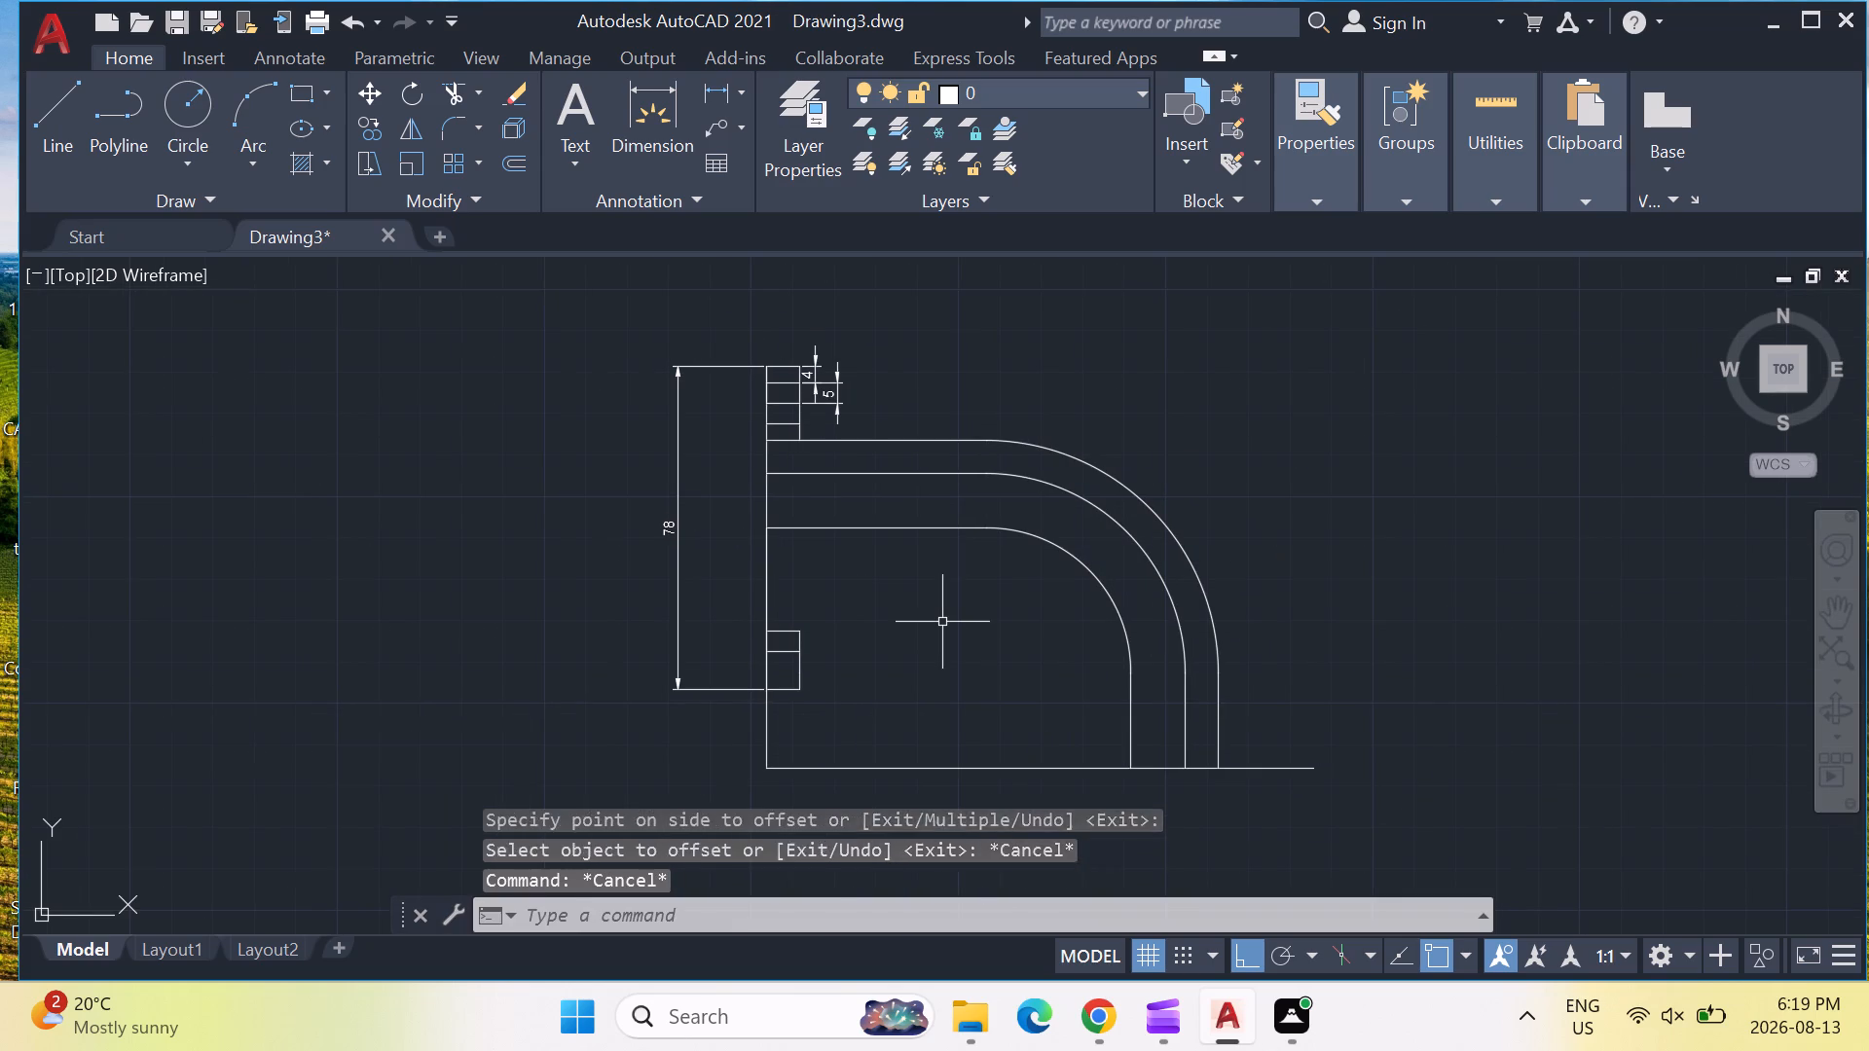
key(Escape)
key(Escape)
key(Escape)
key(Escape)
key(Escape)
key(Escape)
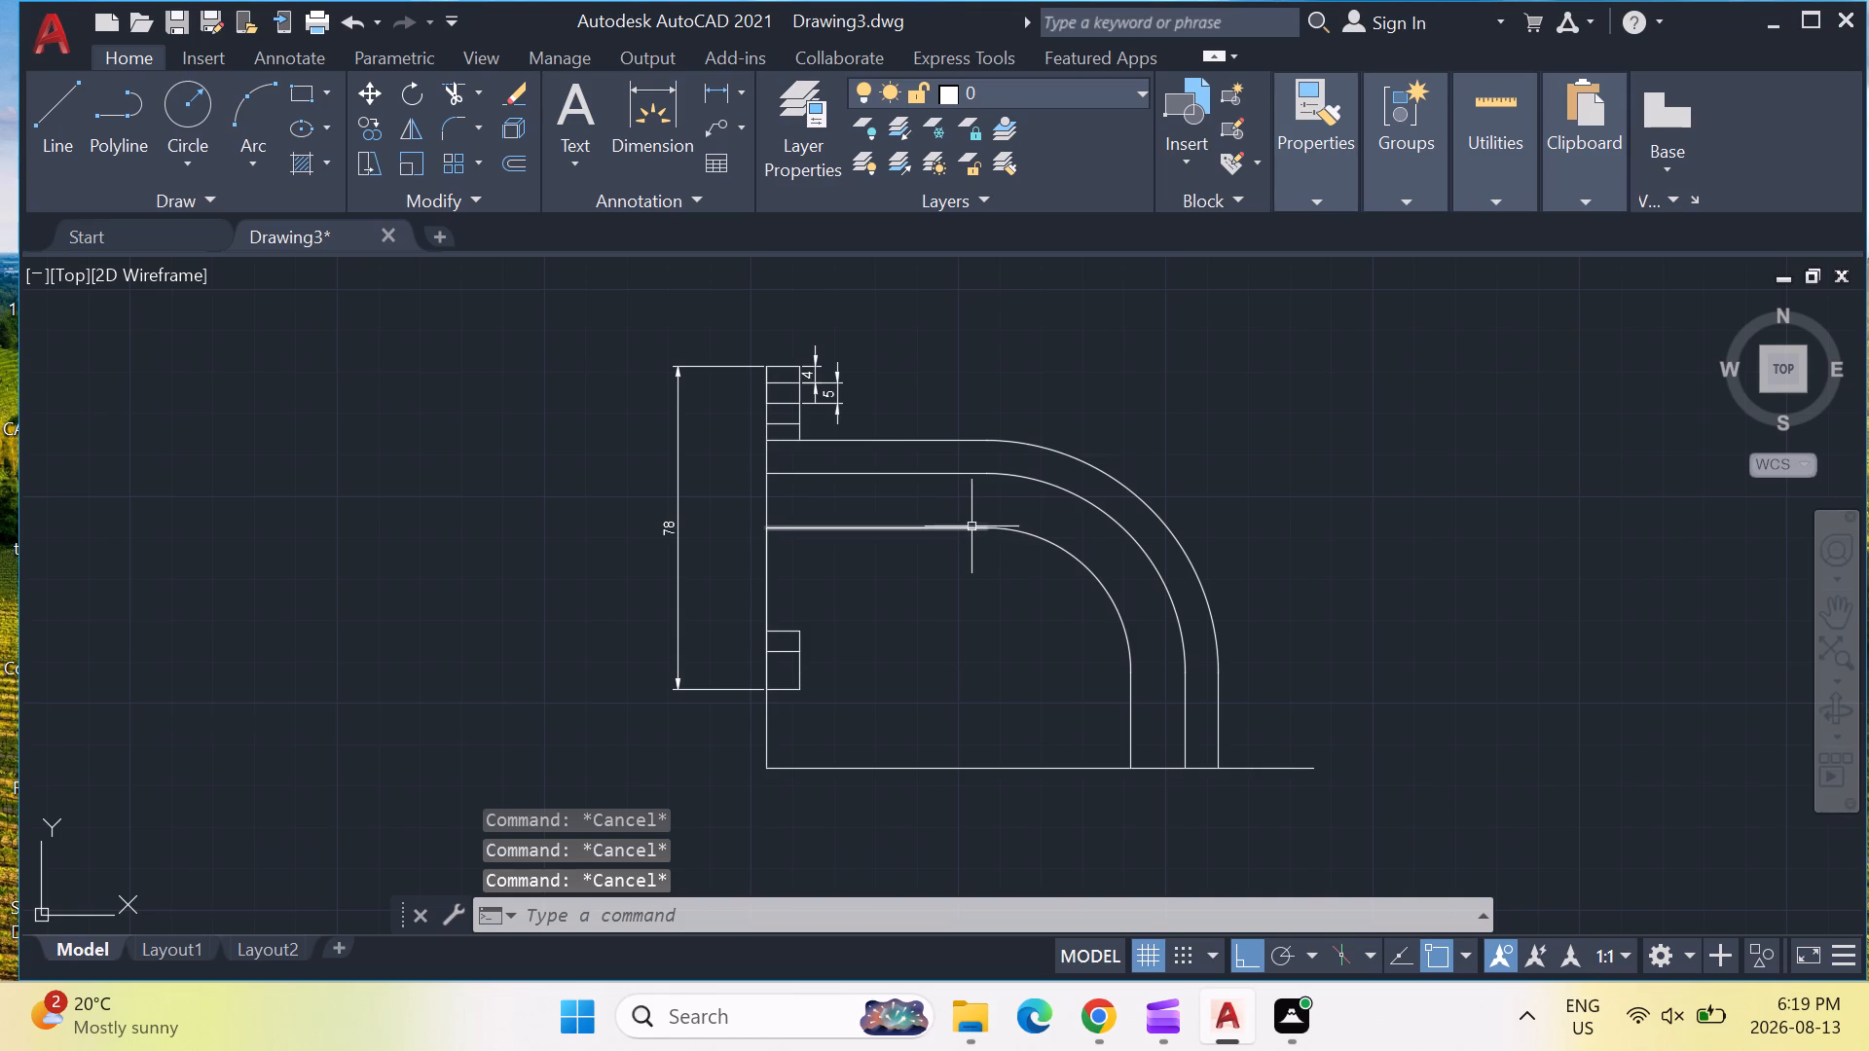
Join the innermost profile's horizontal line, arc and vertical line into a single polyline.
click(915, 525)
click(1060, 543)
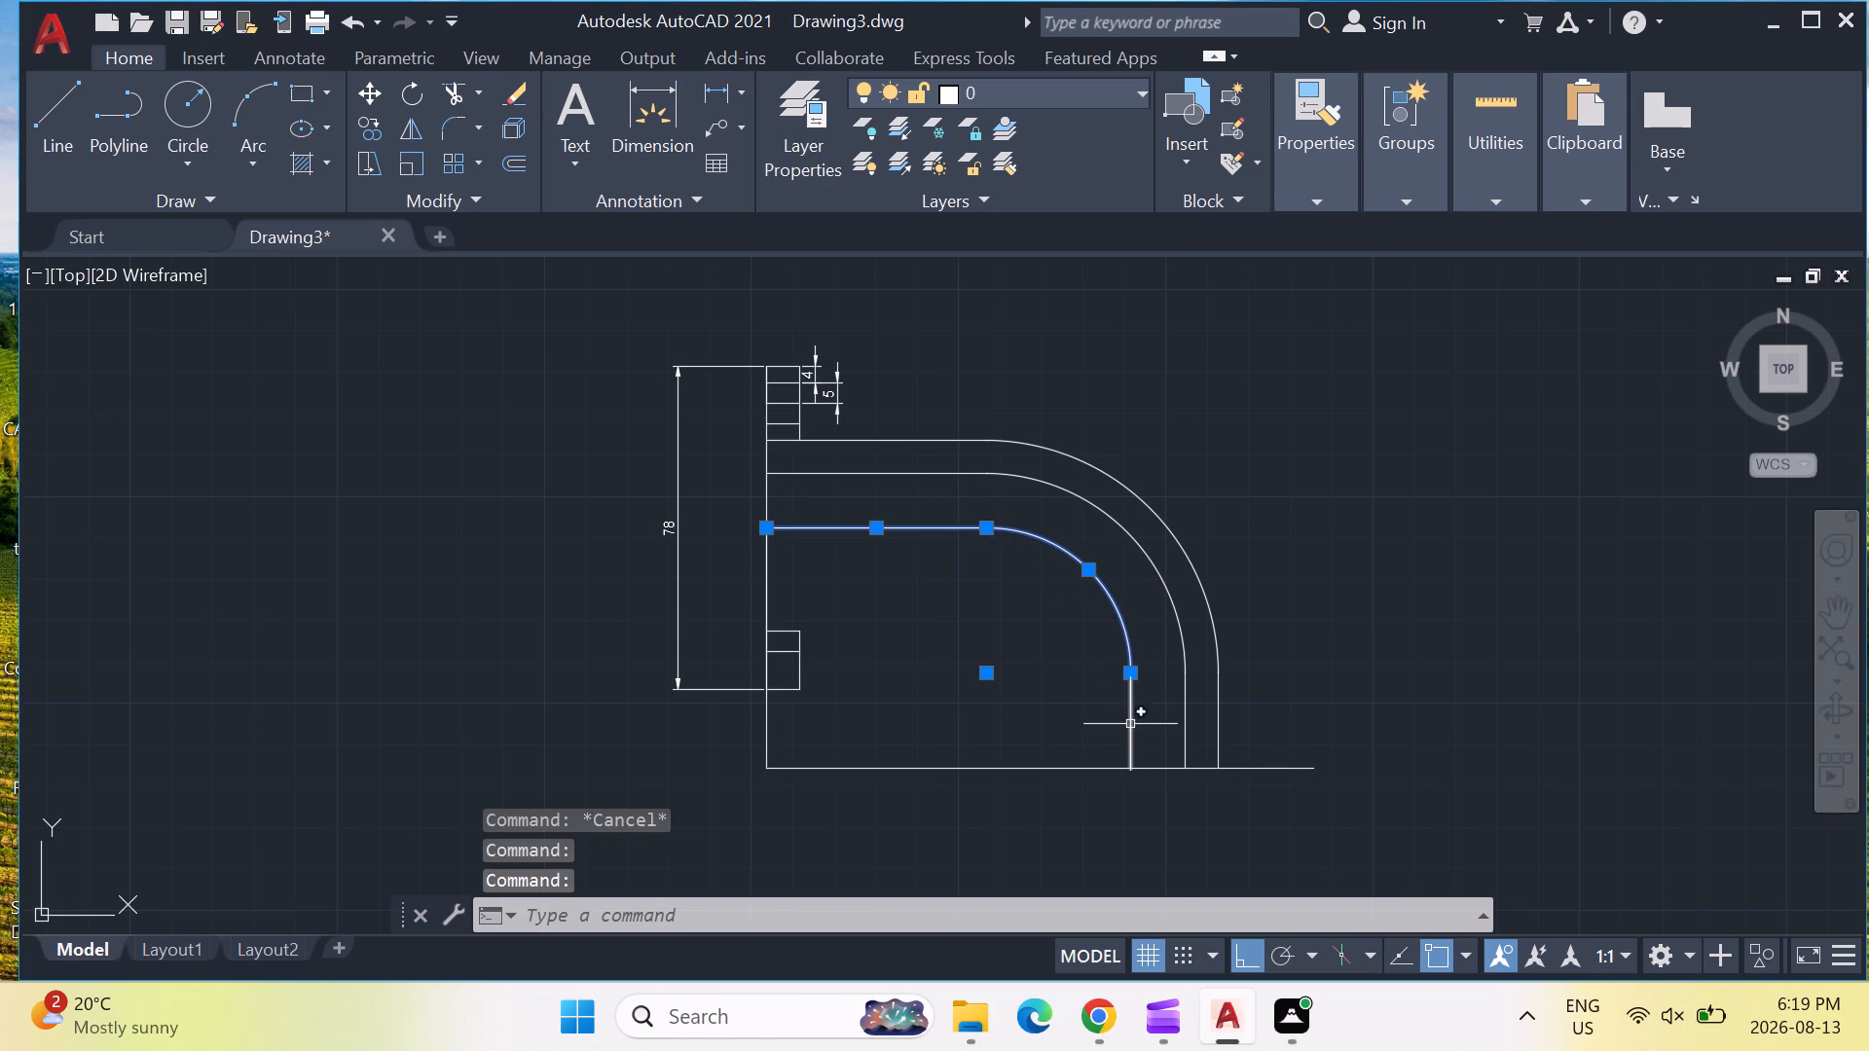
click(1130, 724)
key(j)
key(Return)
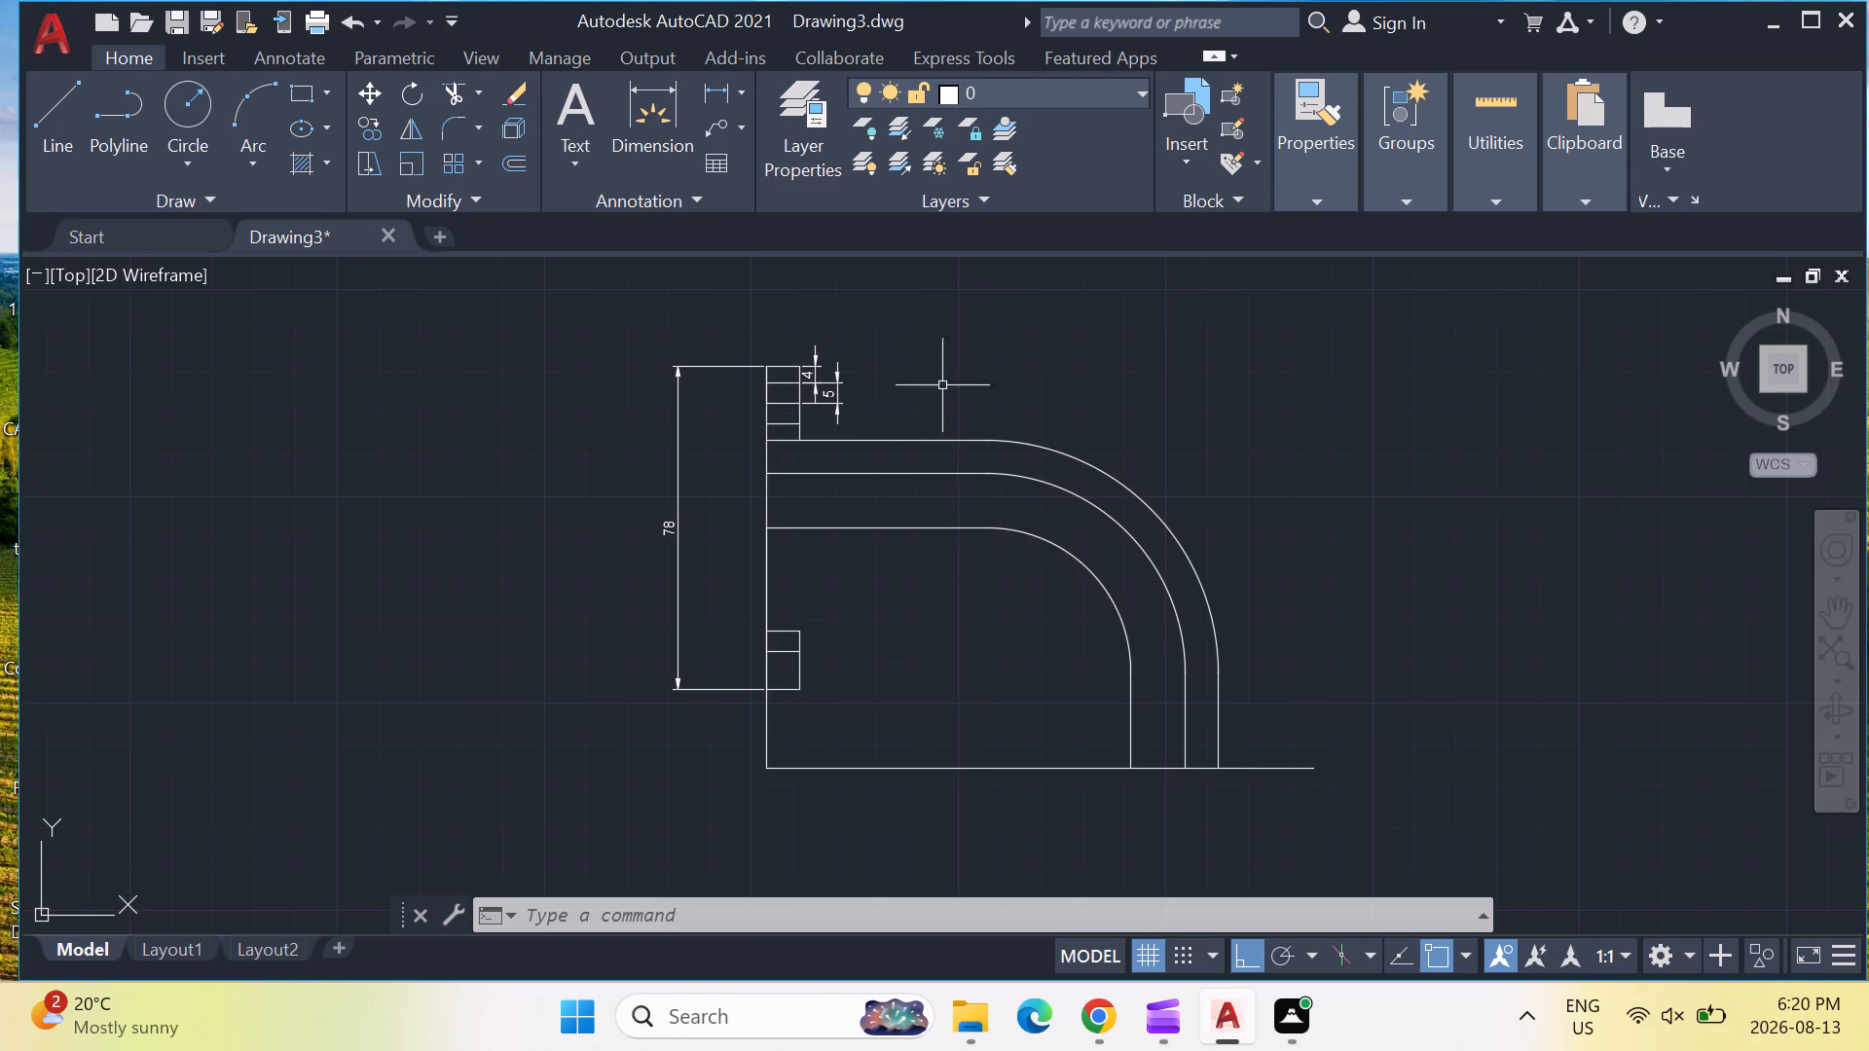
key(Escape)
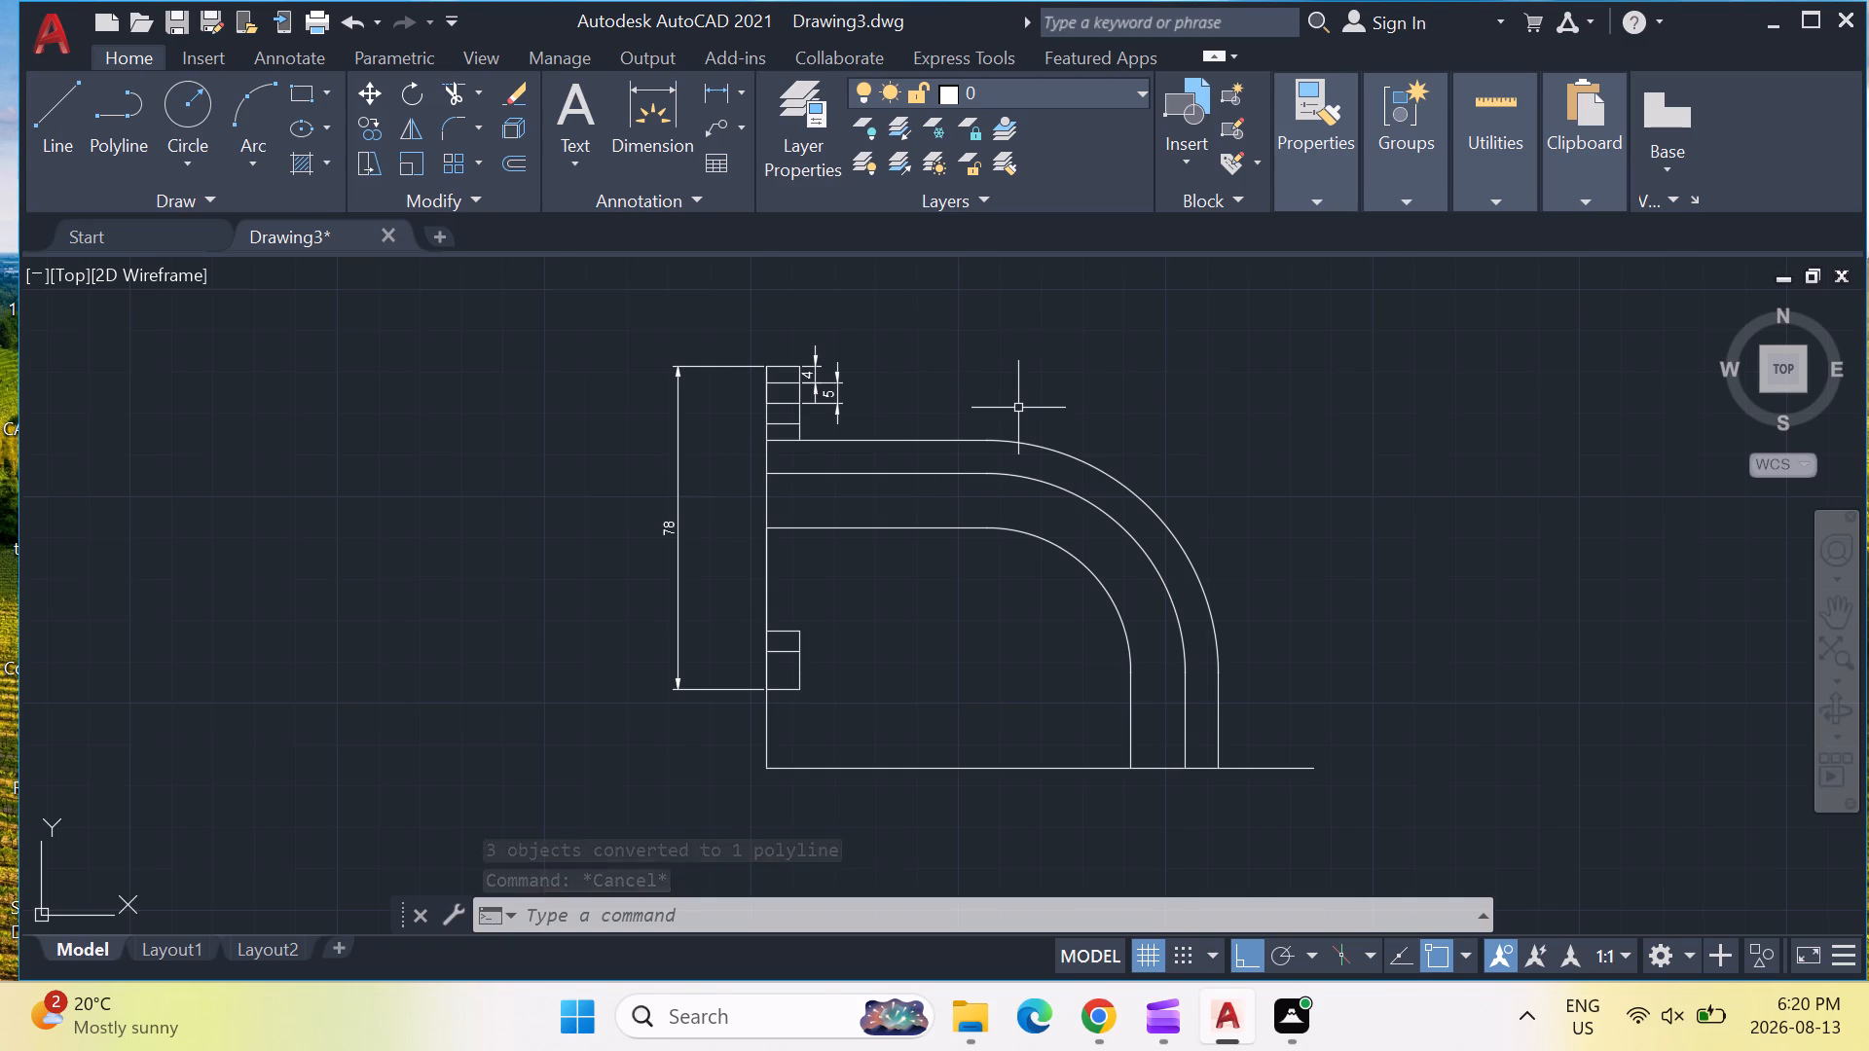
key(Escape)
key(Escape)
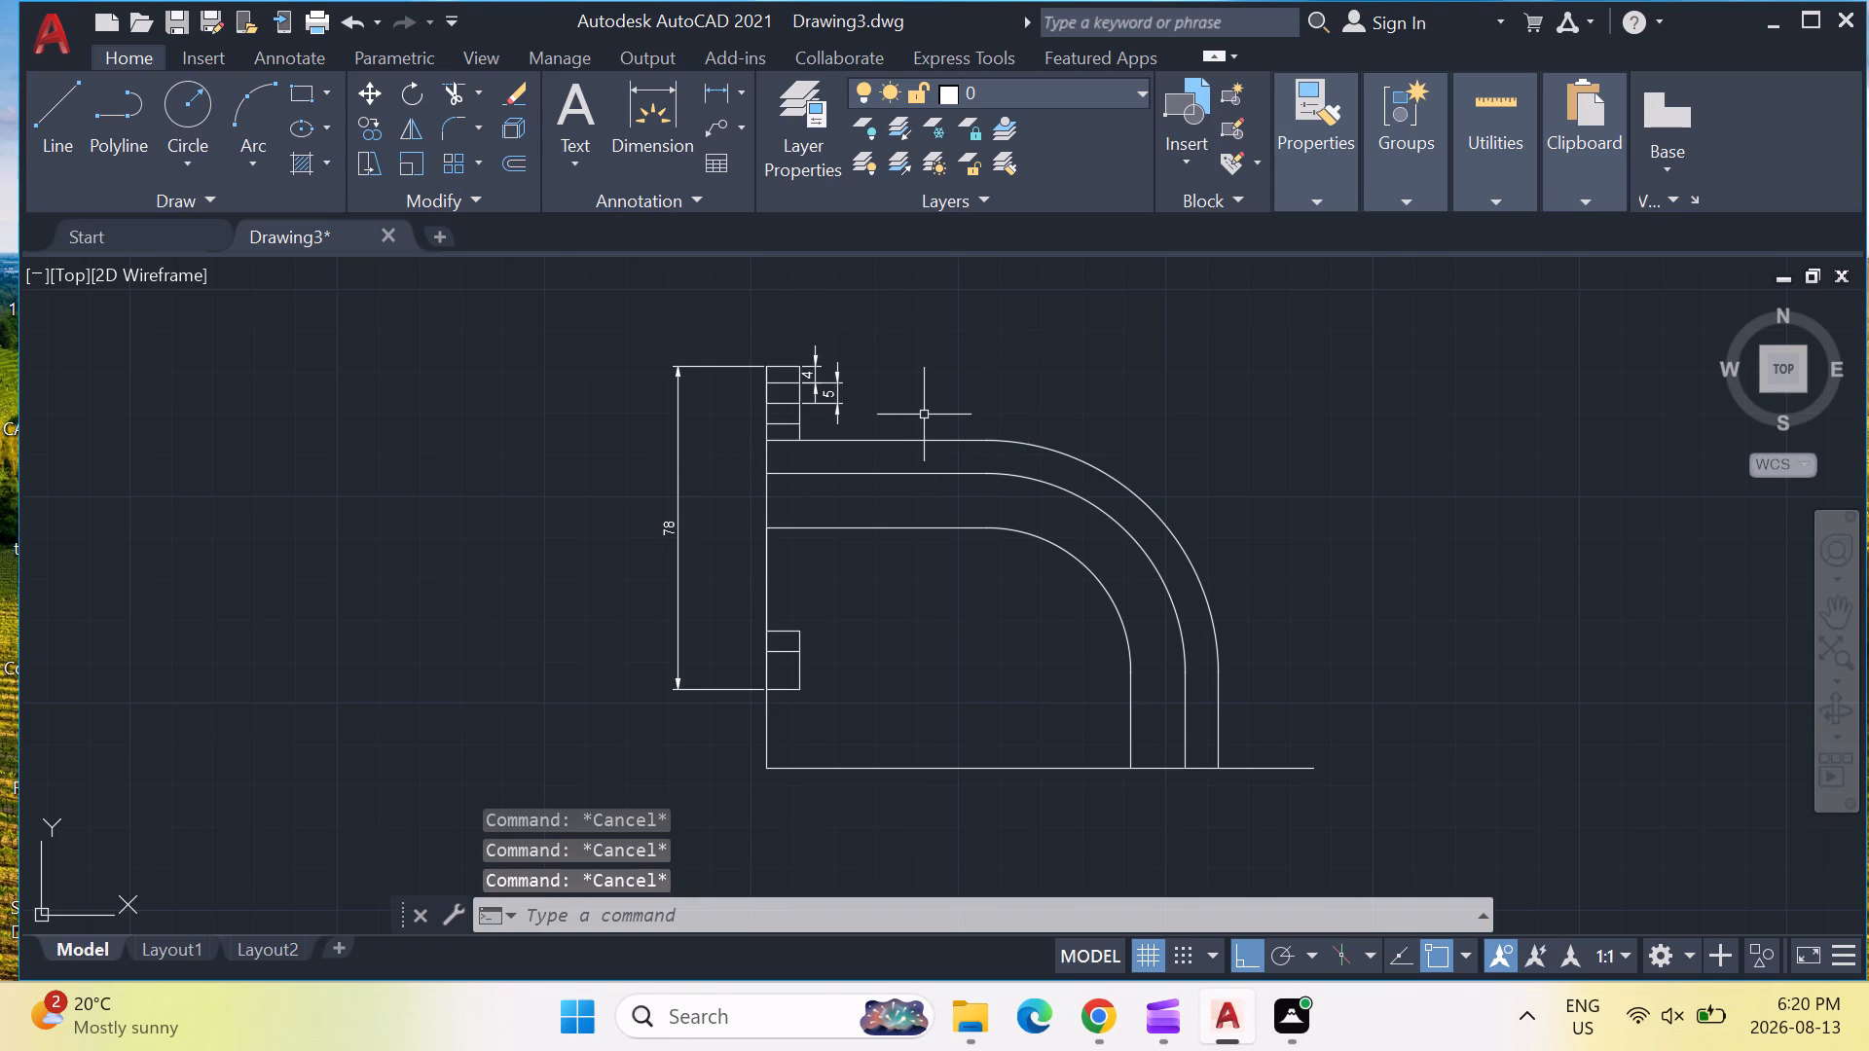
Trim the outermost profile's horizontal line between the long vertical line and the upper end block's outer edge.
text(trim)
key(Return)
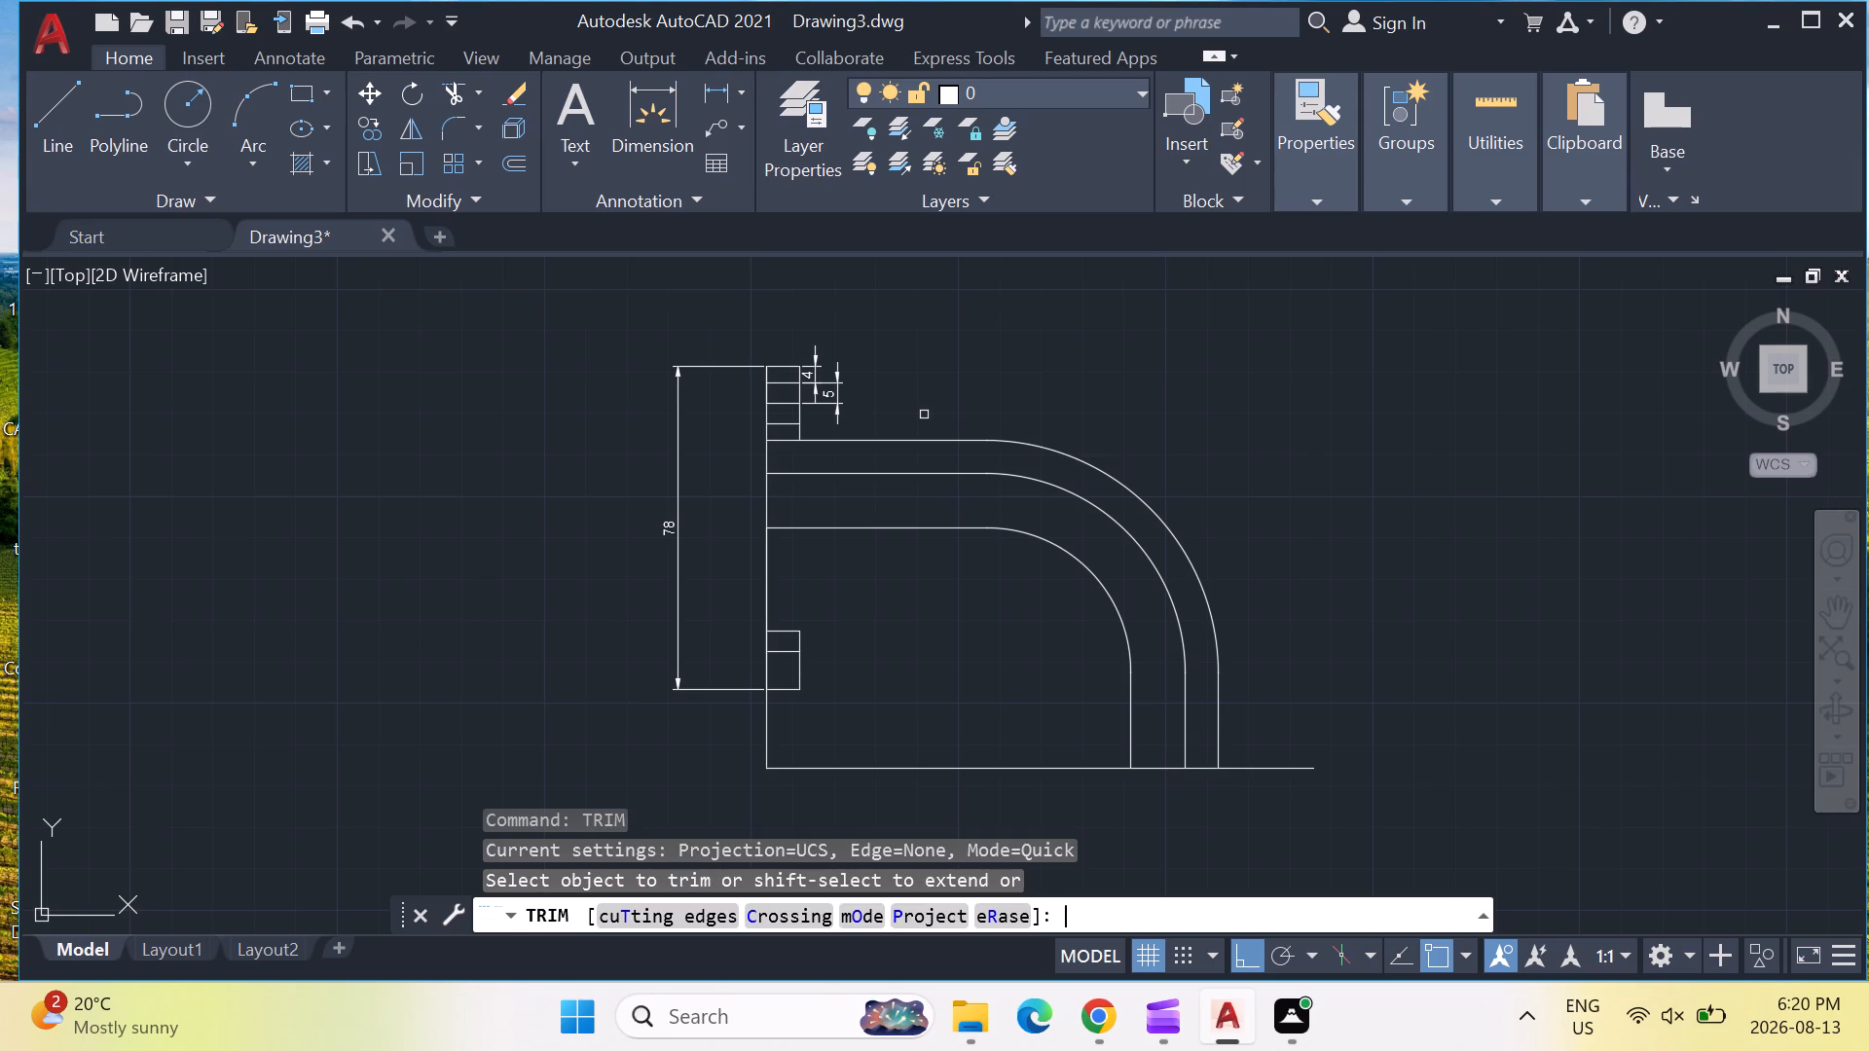
scroll(832, 344, up, 2)
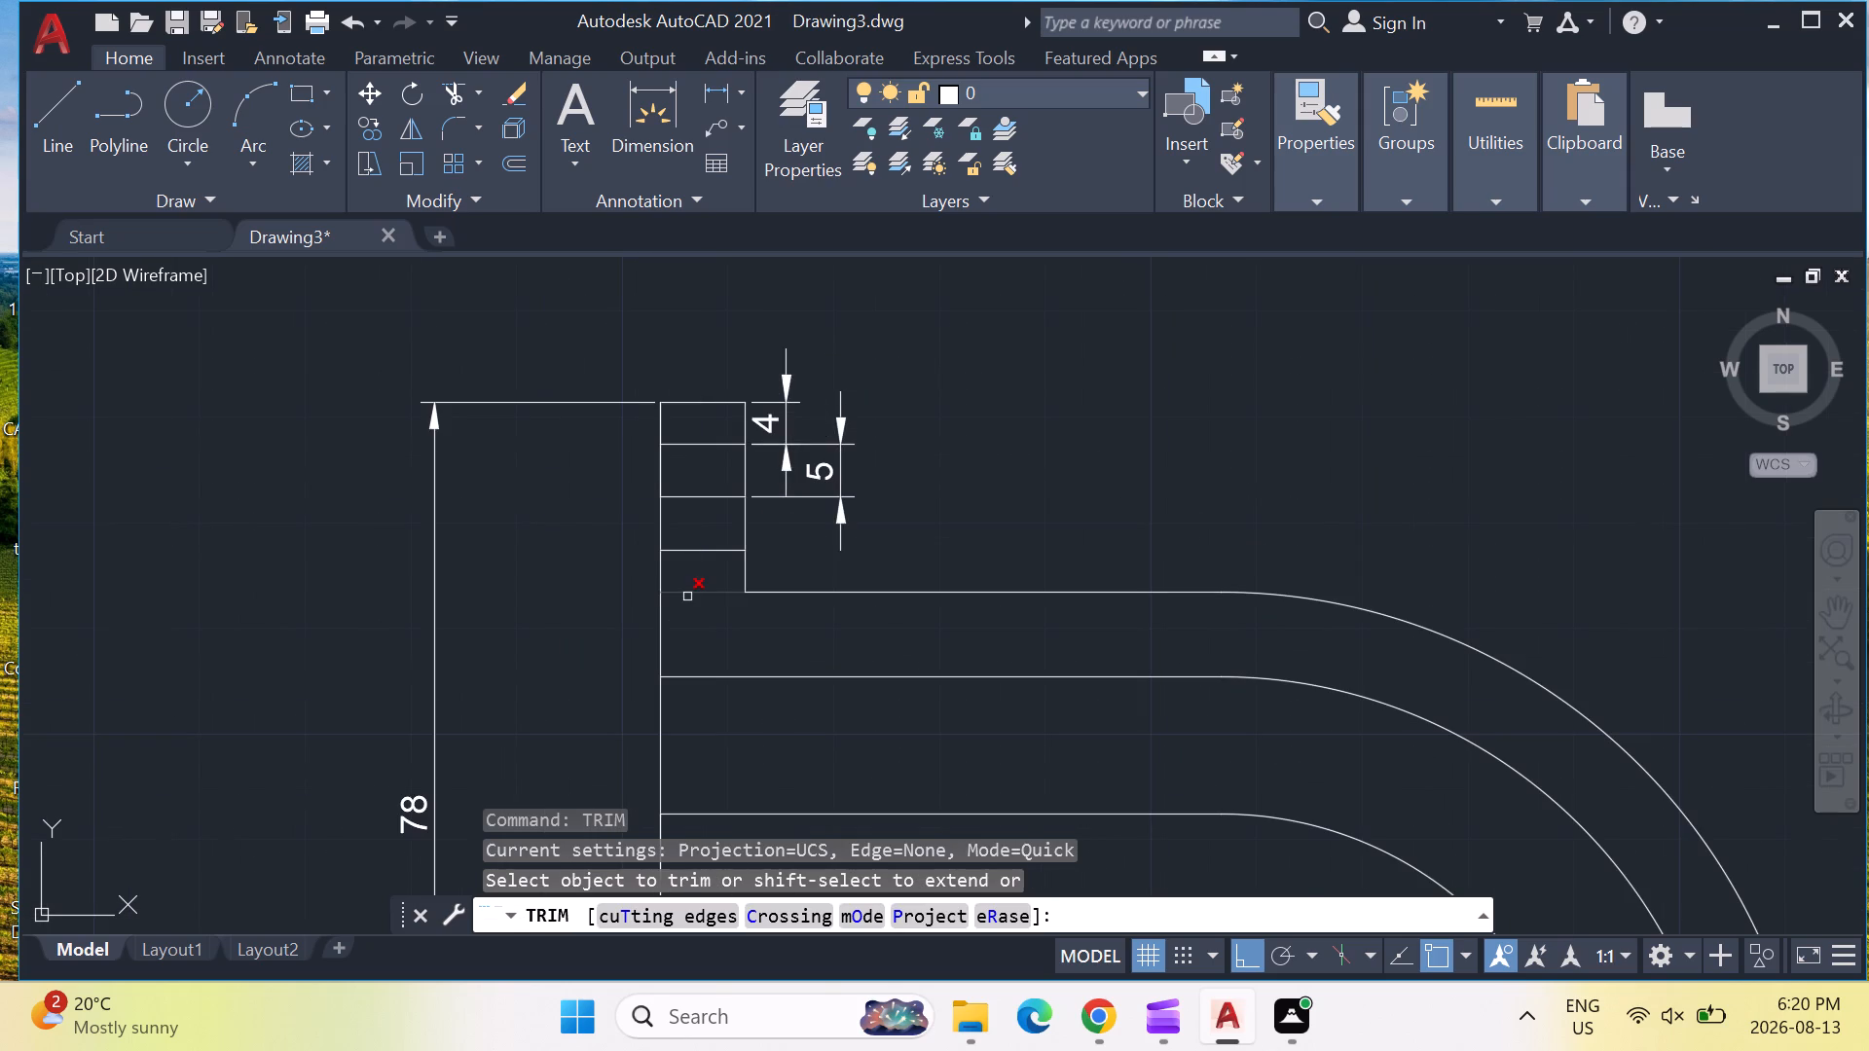
click(687, 597)
scroll(951, 433, down, 2)
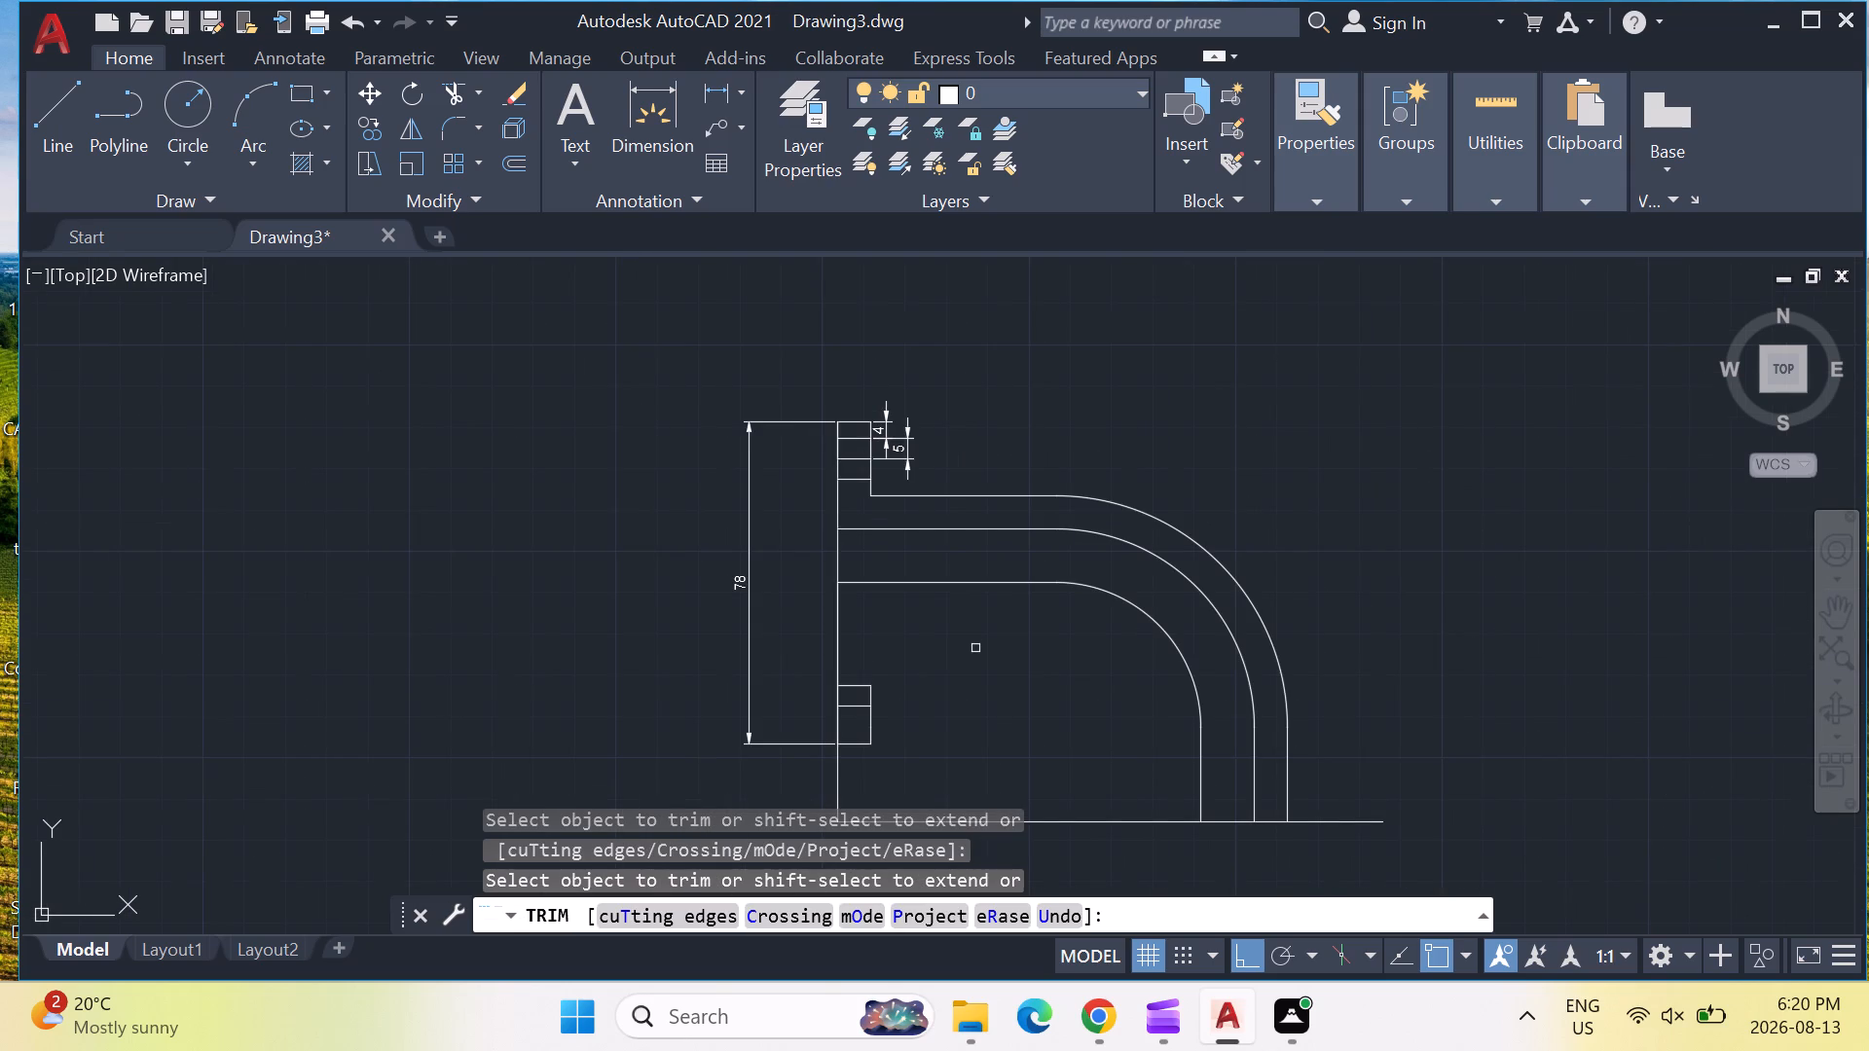
middle_drag(975, 702, 992, 620)
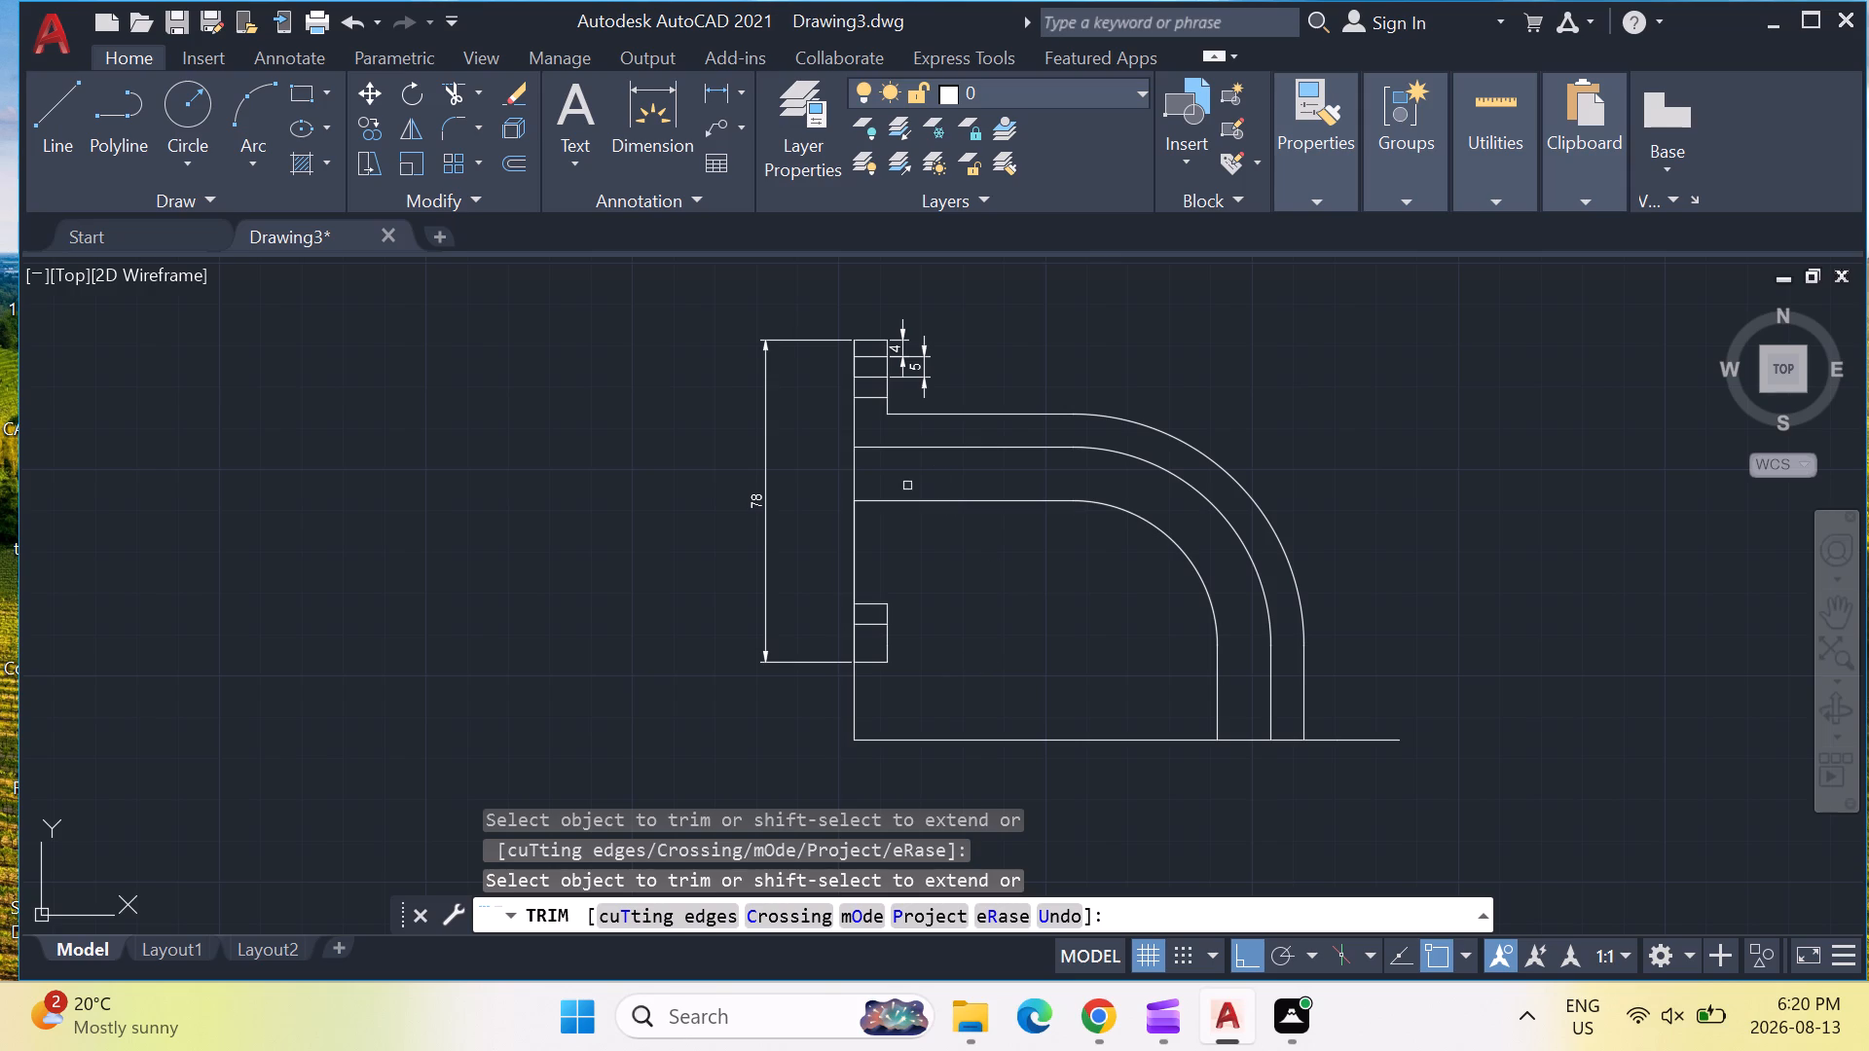
scroll(825, 356, up, 2)
key(Escape)
key(Escape)
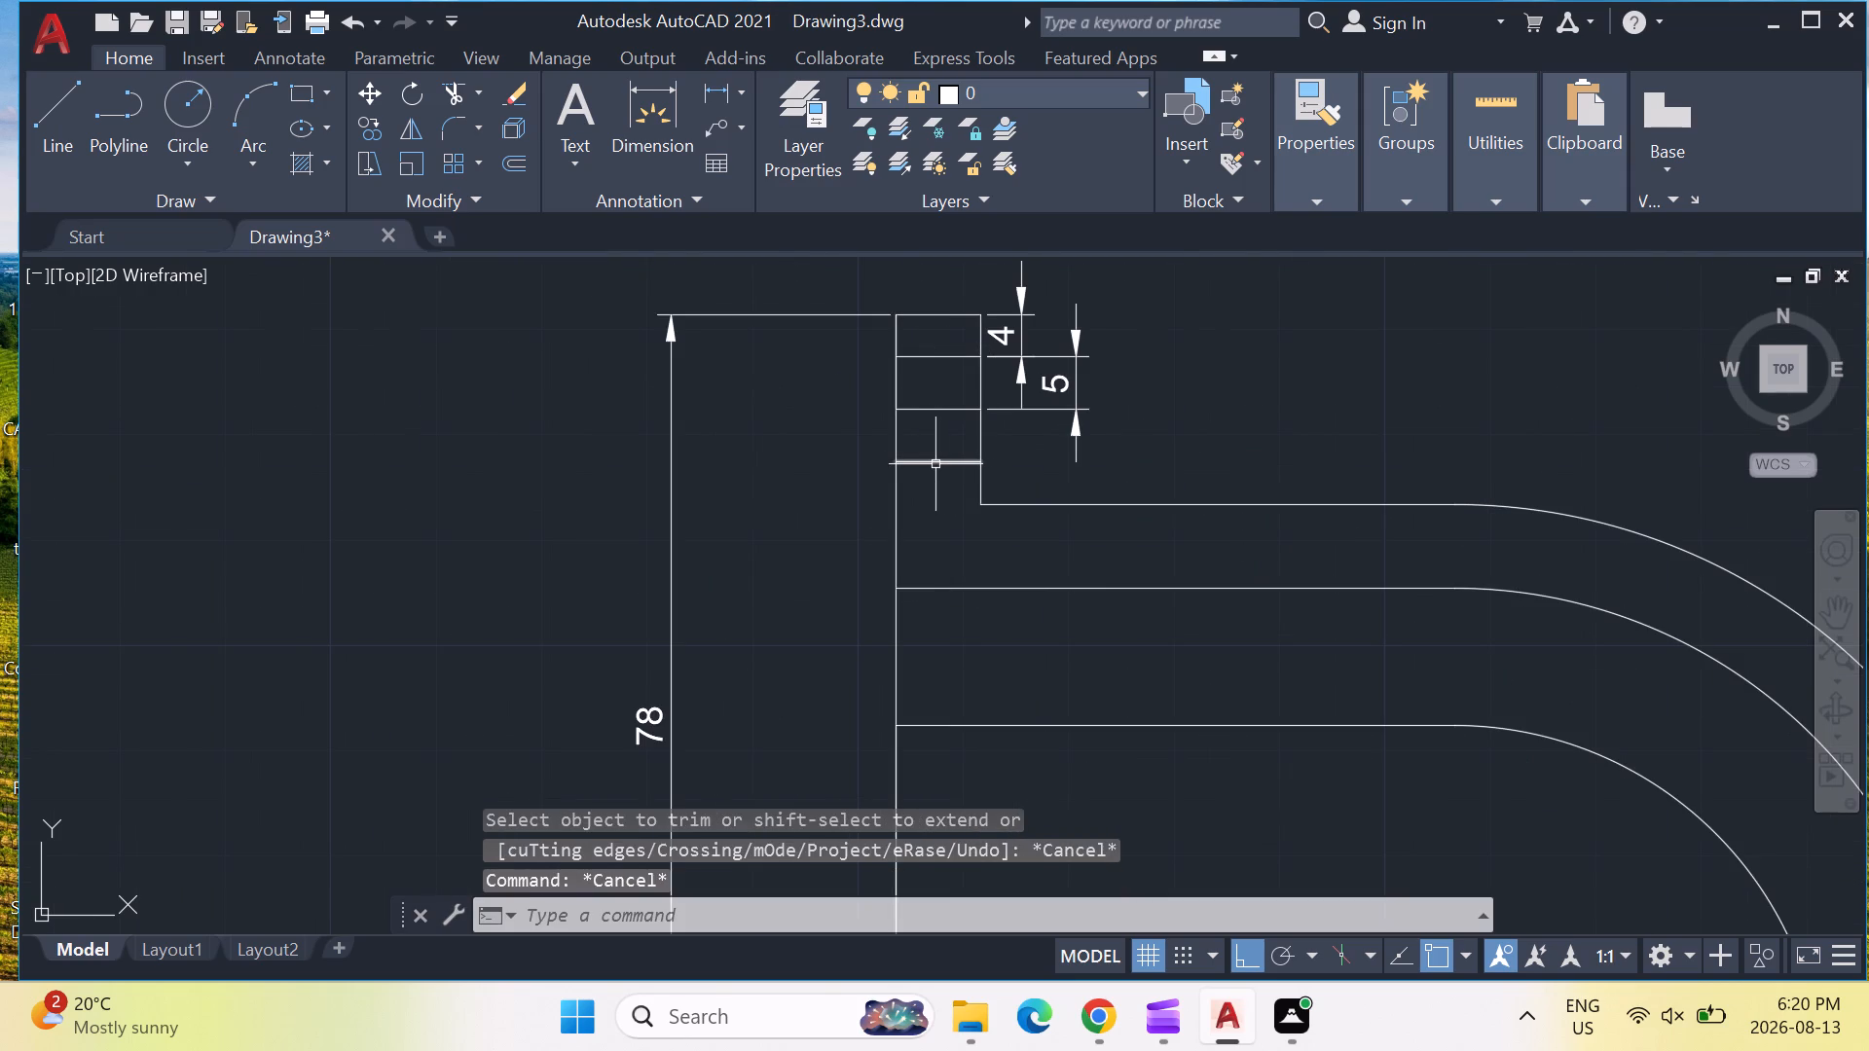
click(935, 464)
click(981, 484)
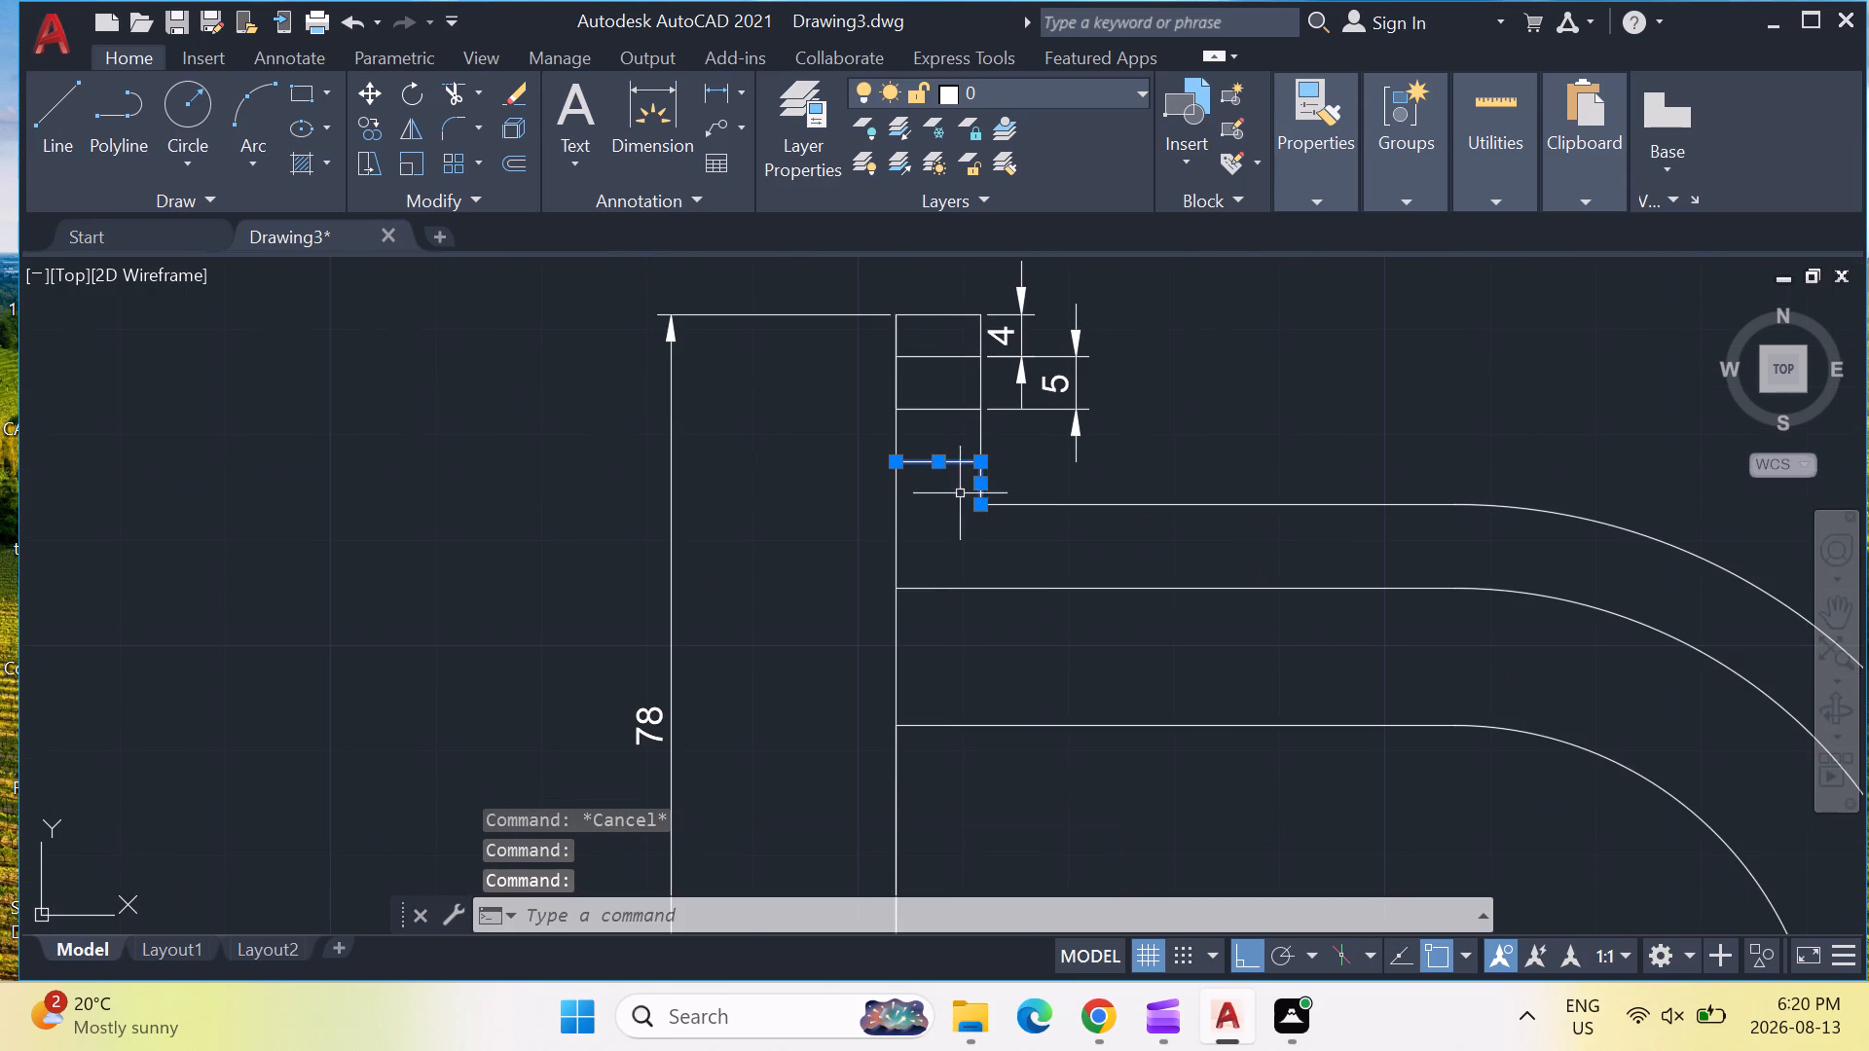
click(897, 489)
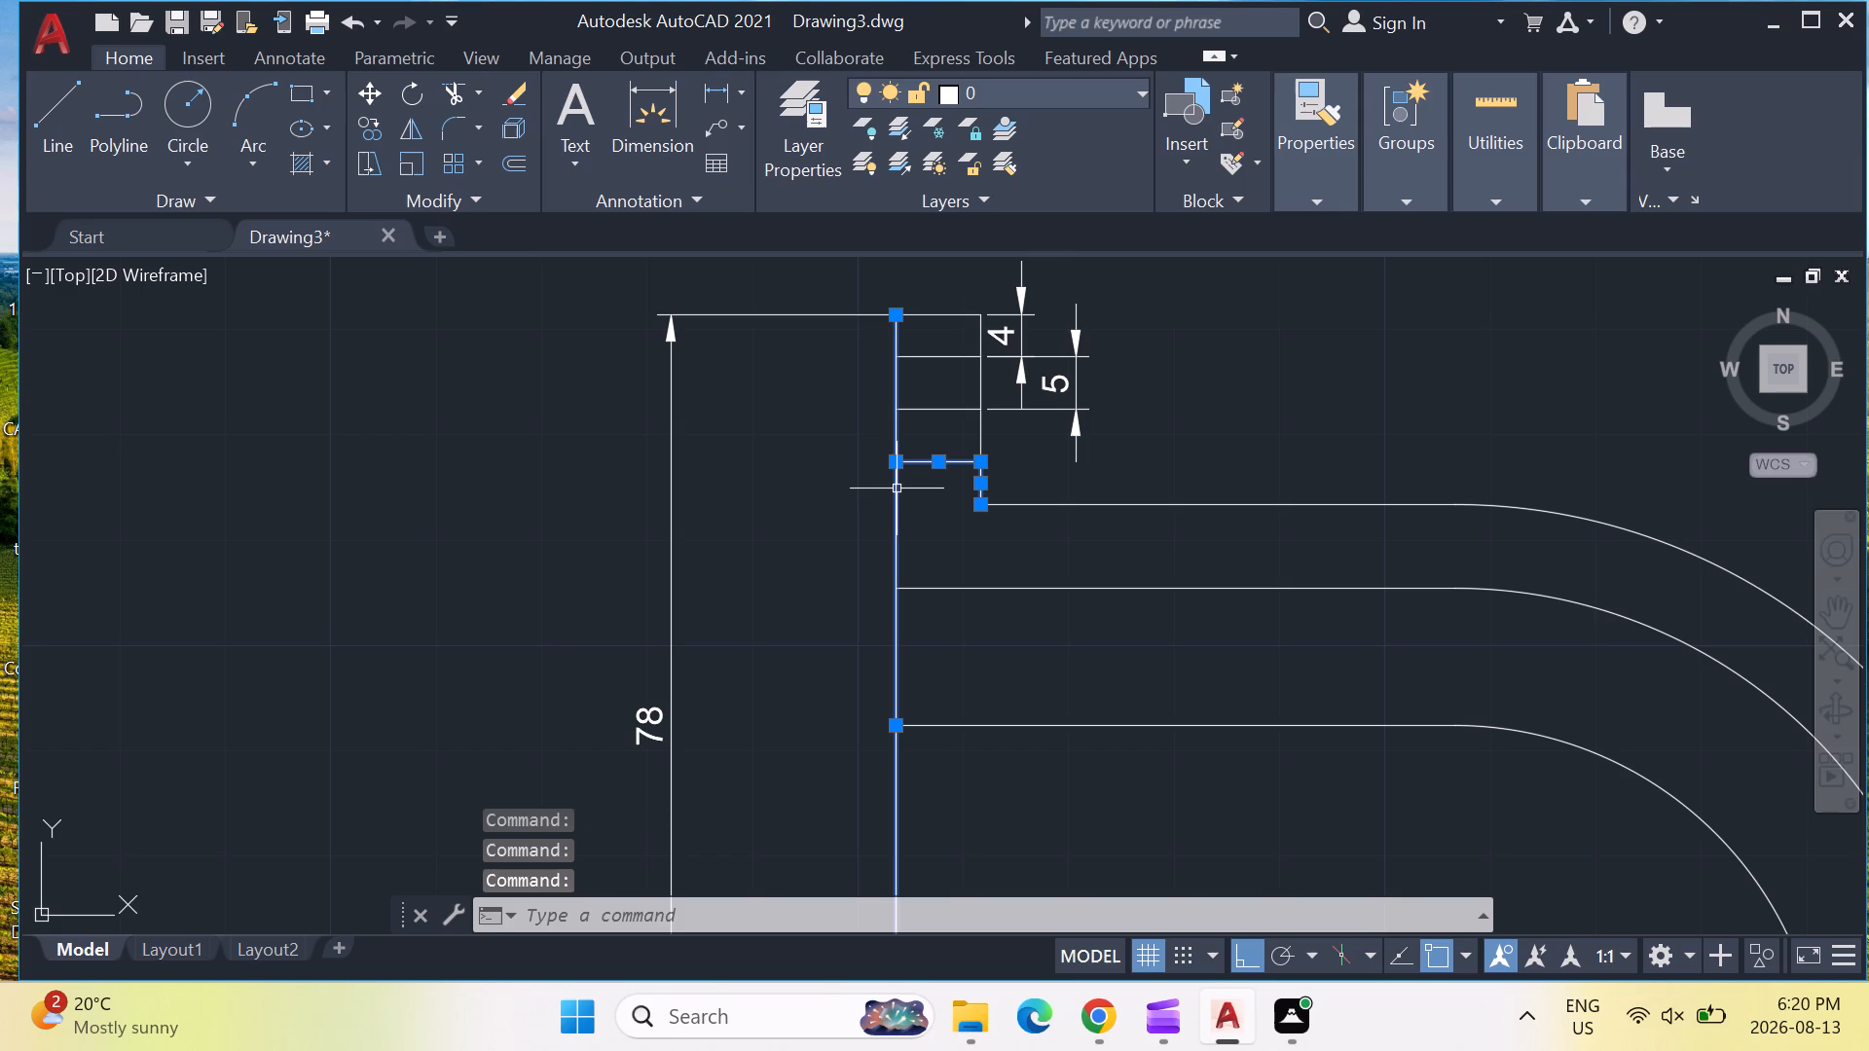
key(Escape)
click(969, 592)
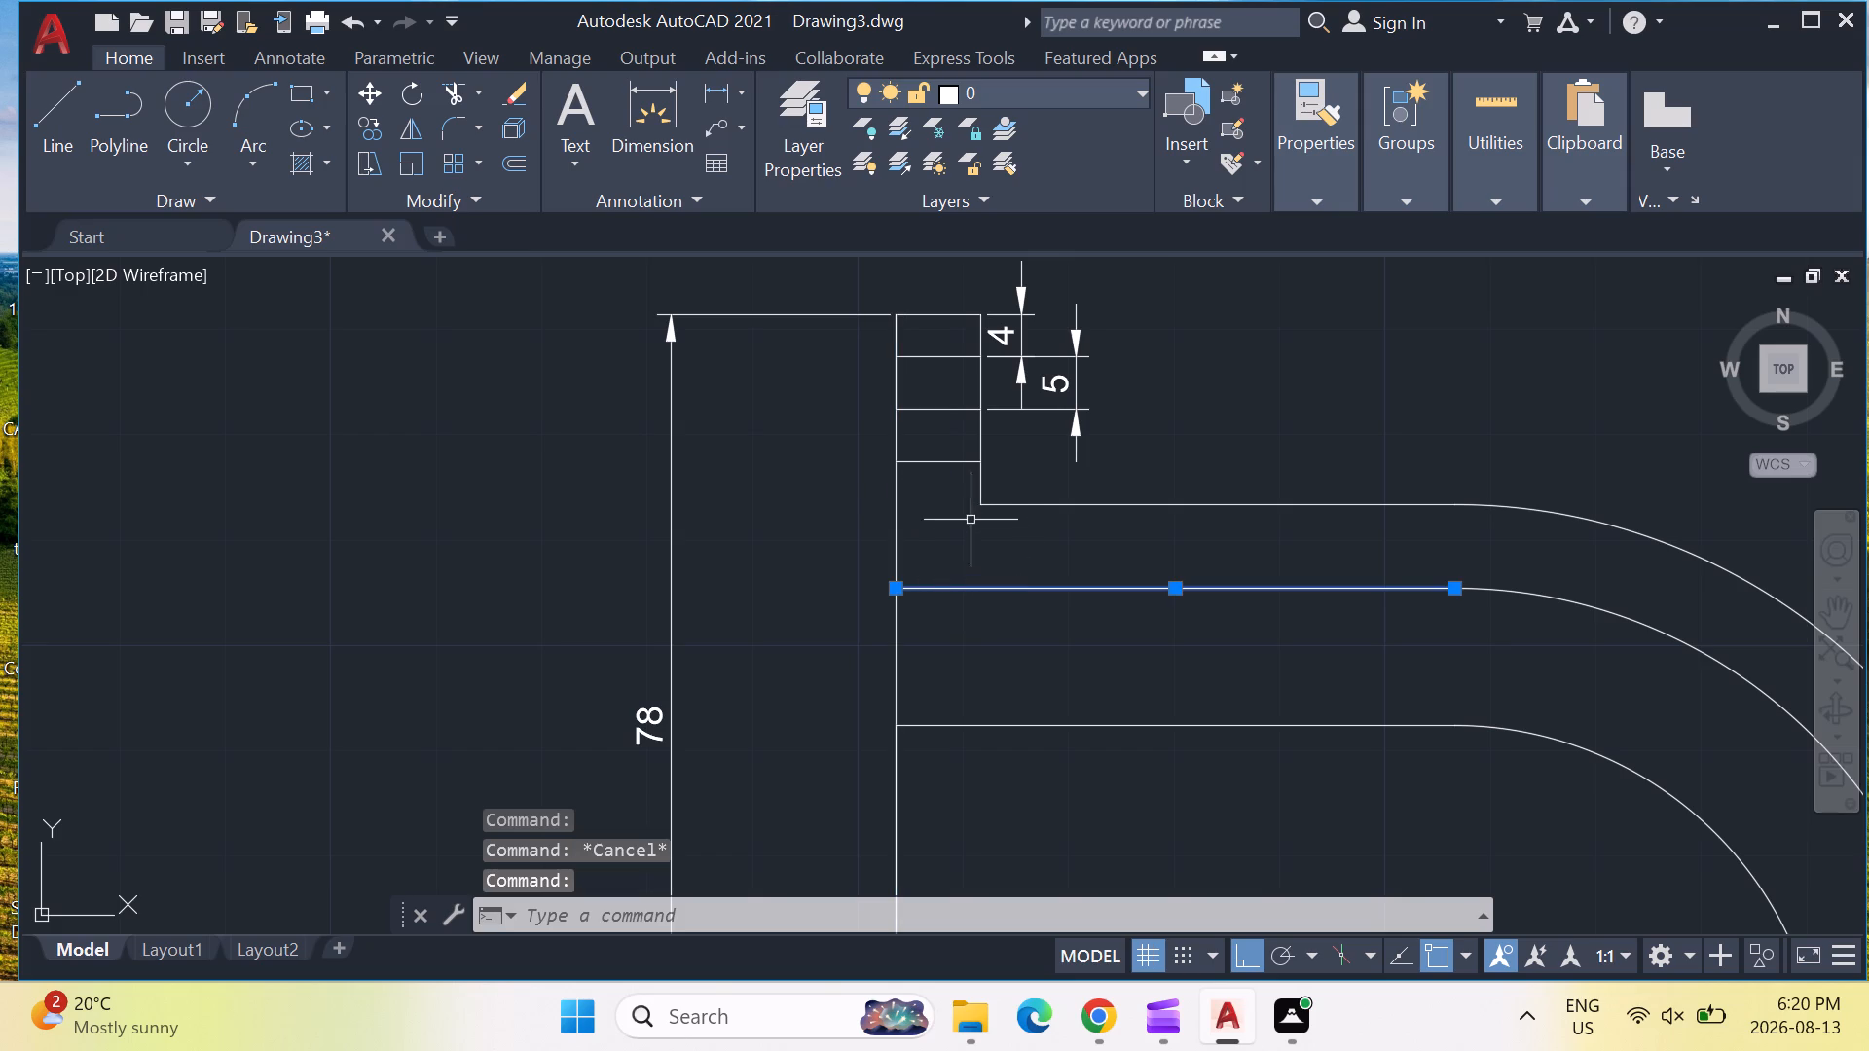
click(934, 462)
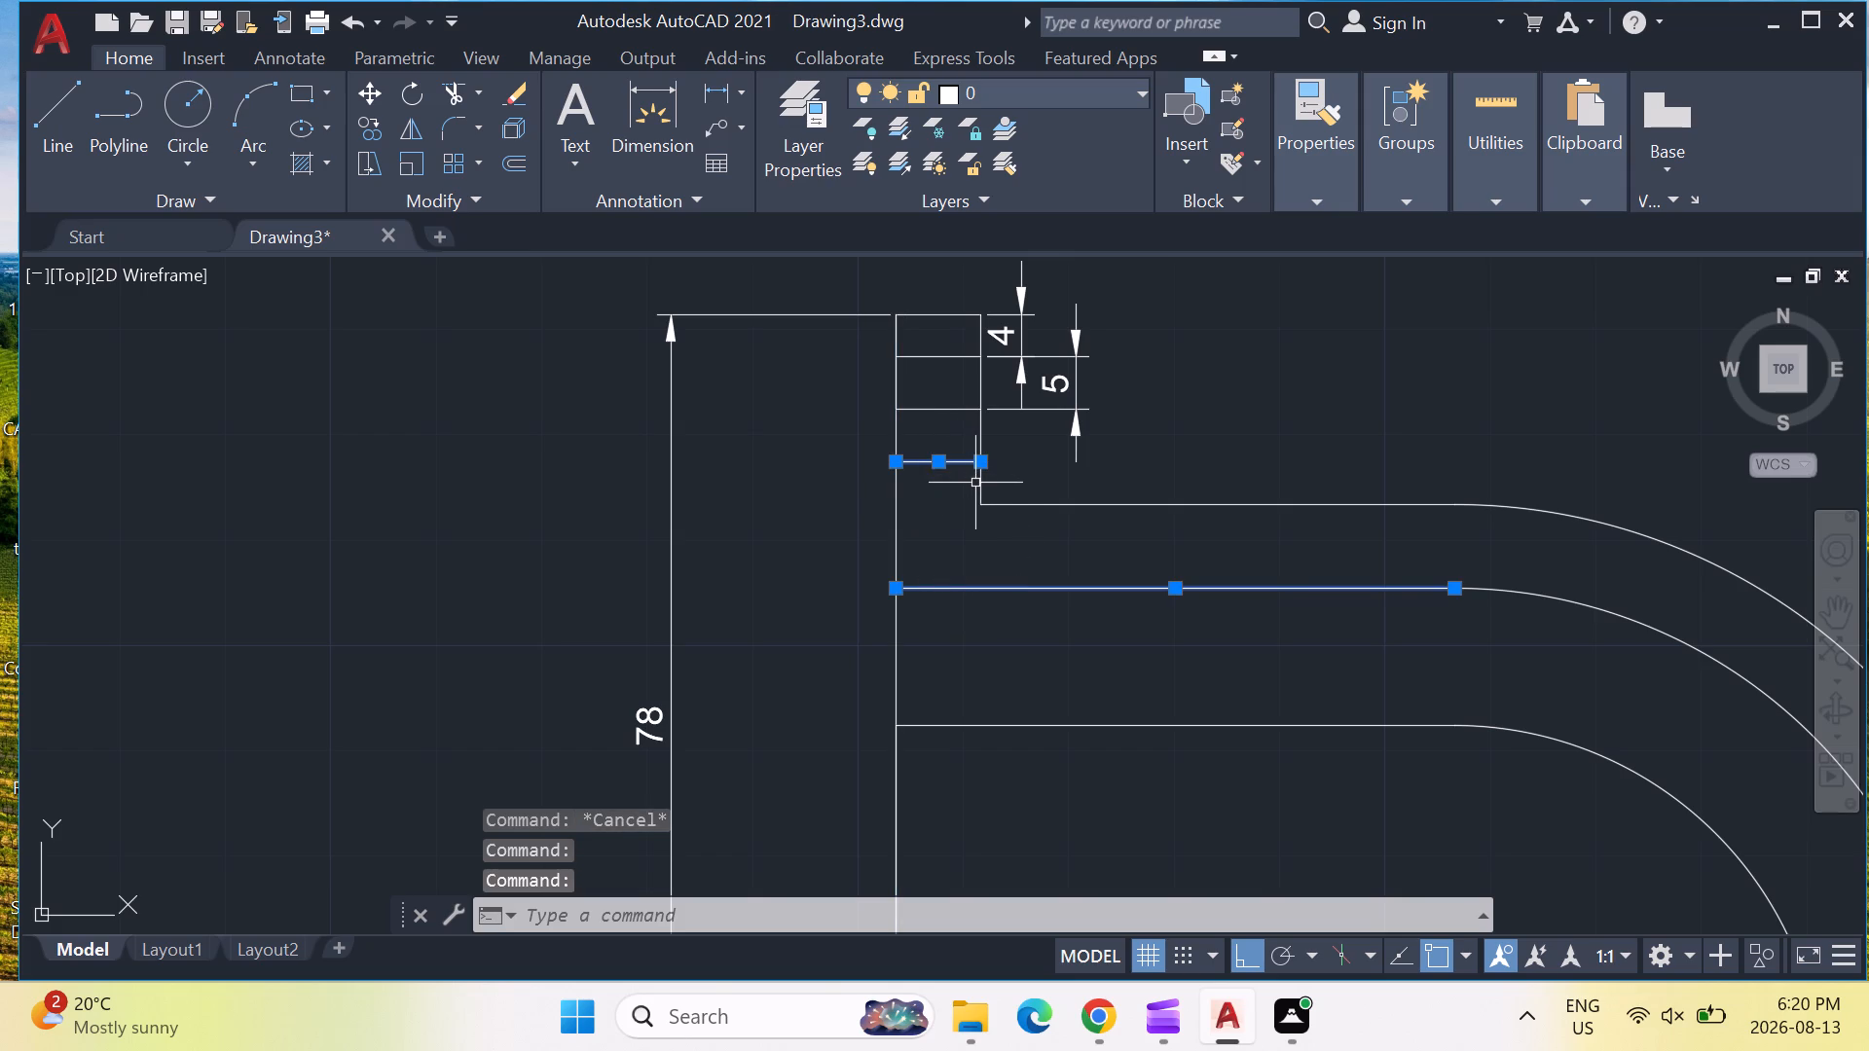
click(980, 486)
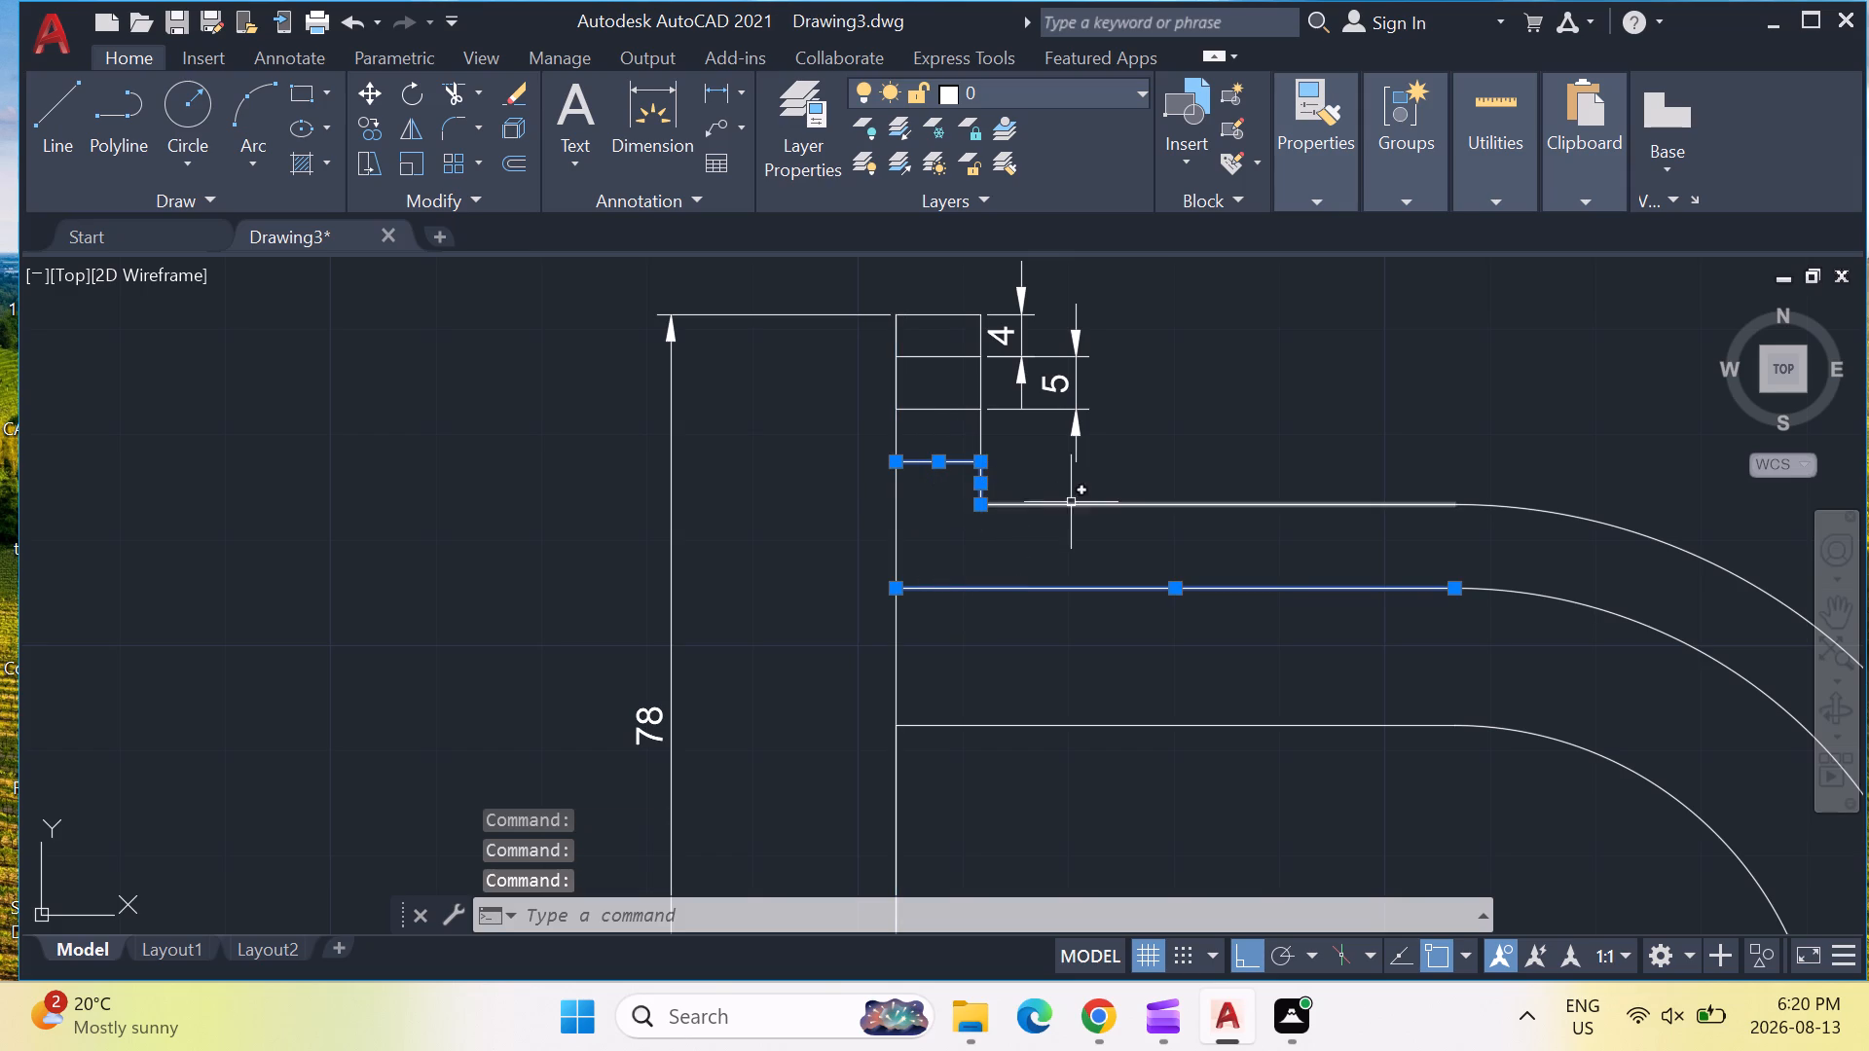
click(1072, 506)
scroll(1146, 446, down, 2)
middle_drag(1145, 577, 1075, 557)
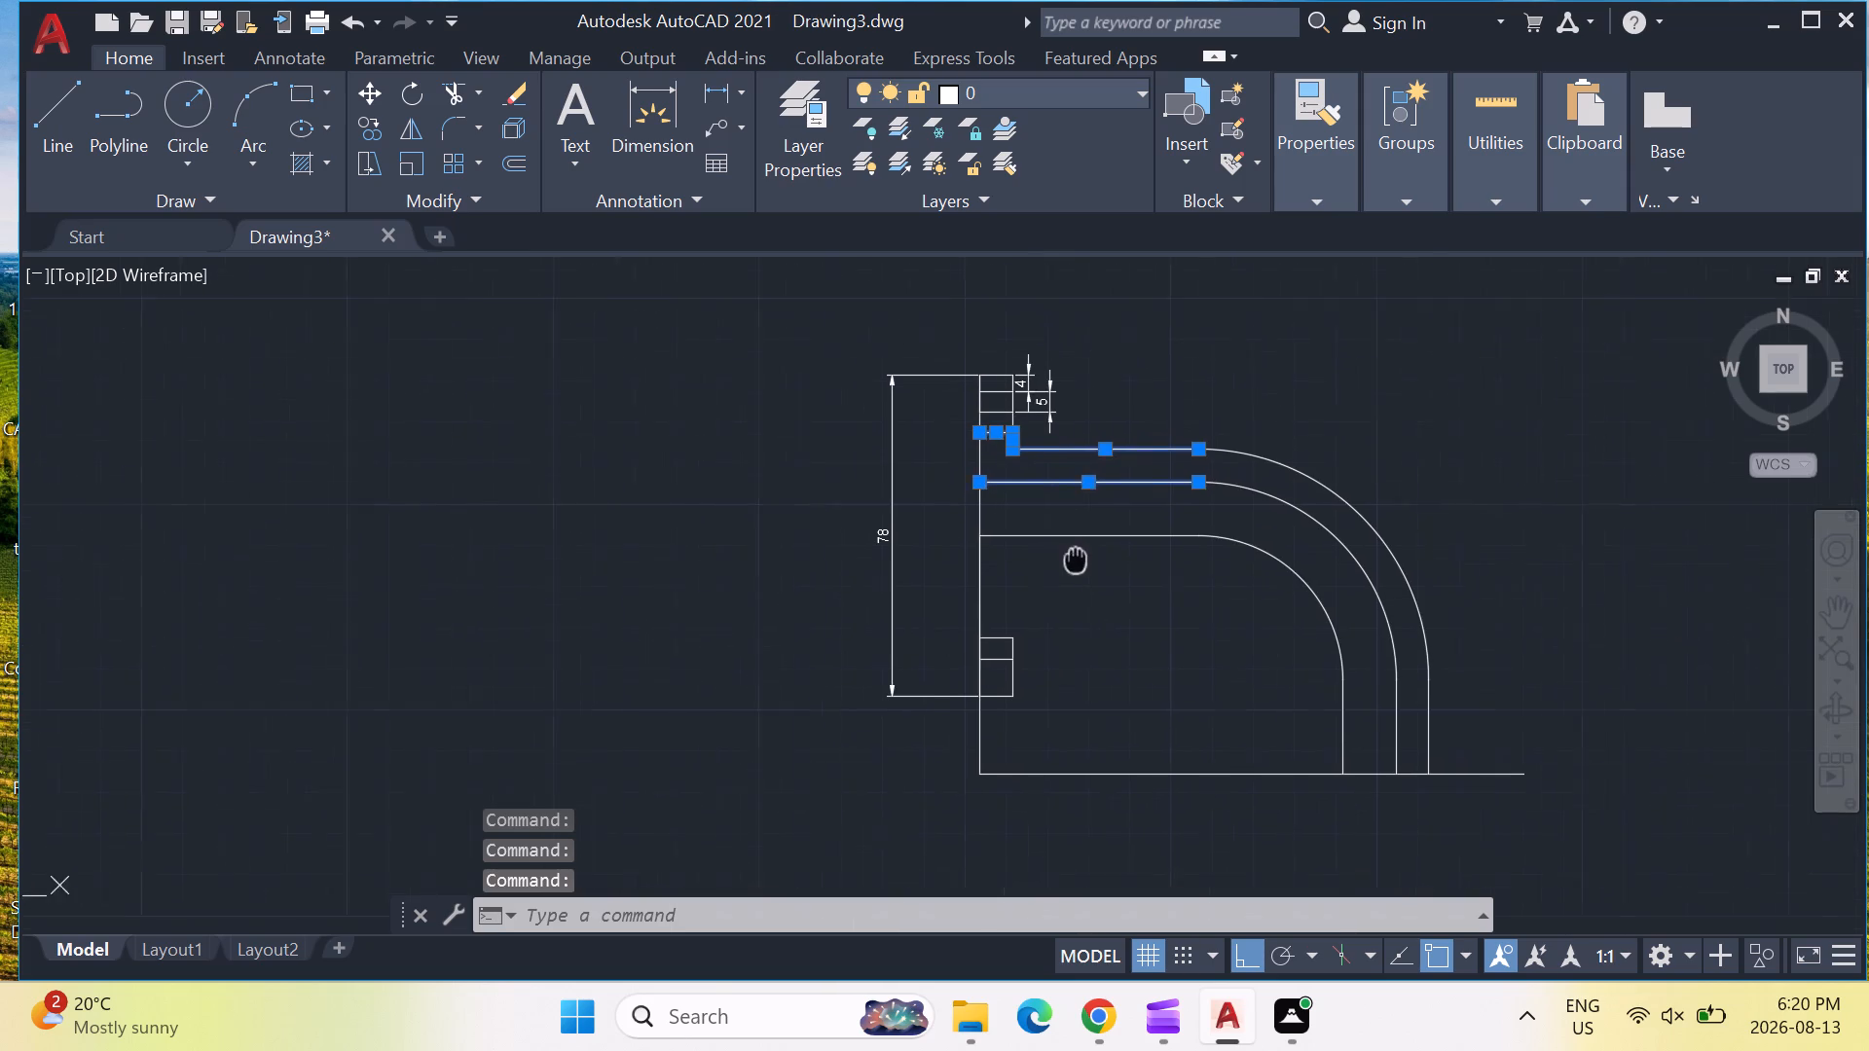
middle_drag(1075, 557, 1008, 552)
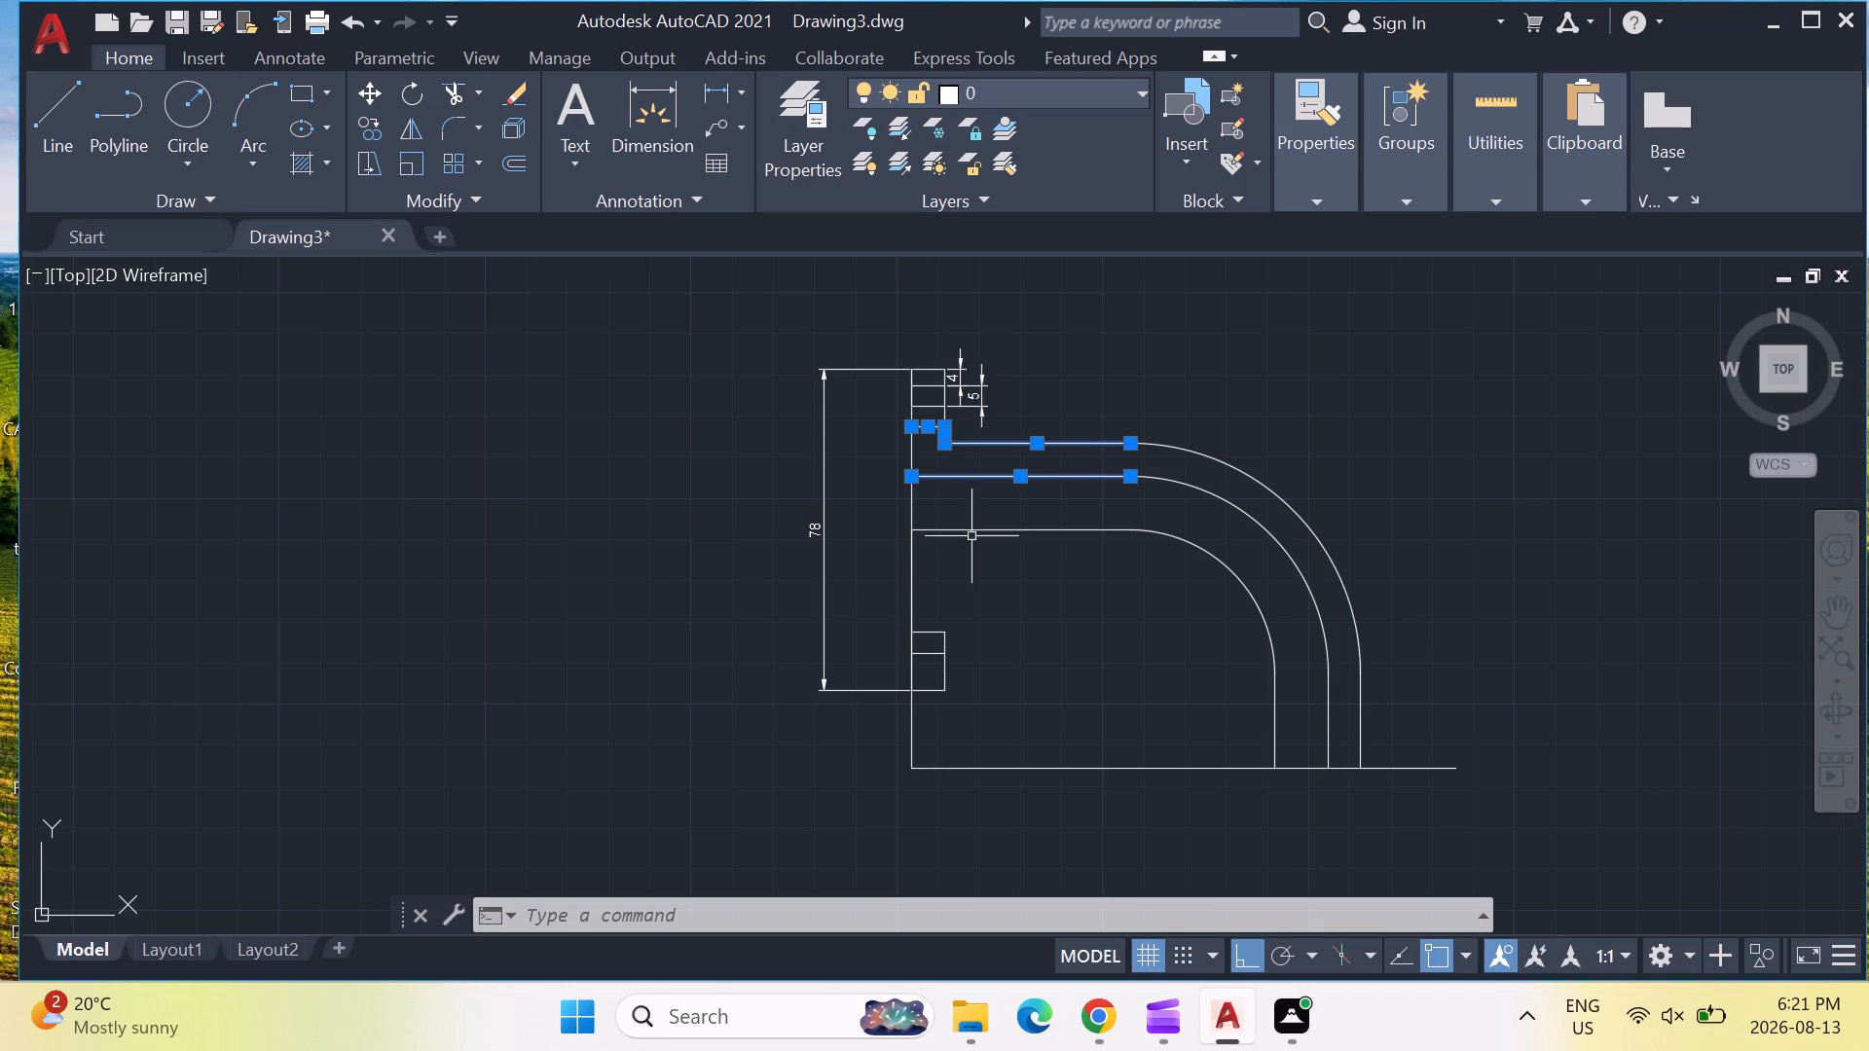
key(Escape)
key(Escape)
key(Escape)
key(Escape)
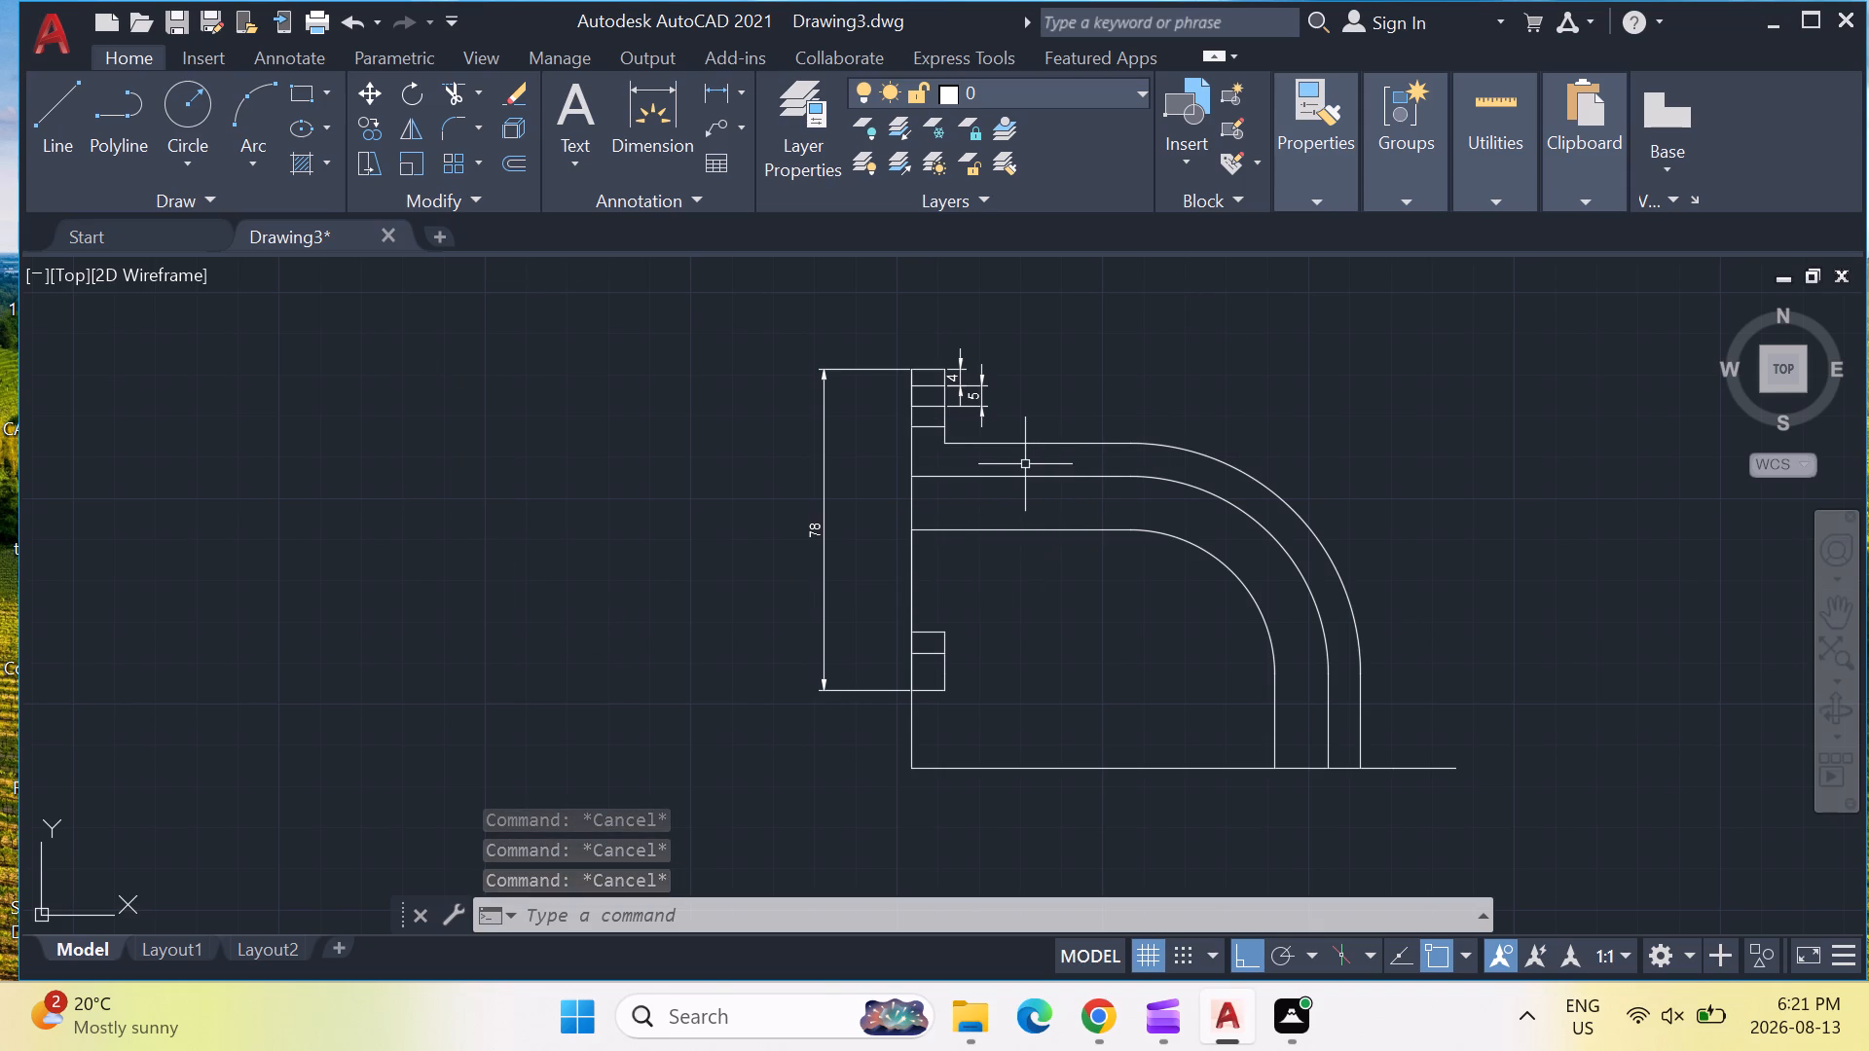
Offset the joined curved polyline inward by 13.
text(off)
key(Return)
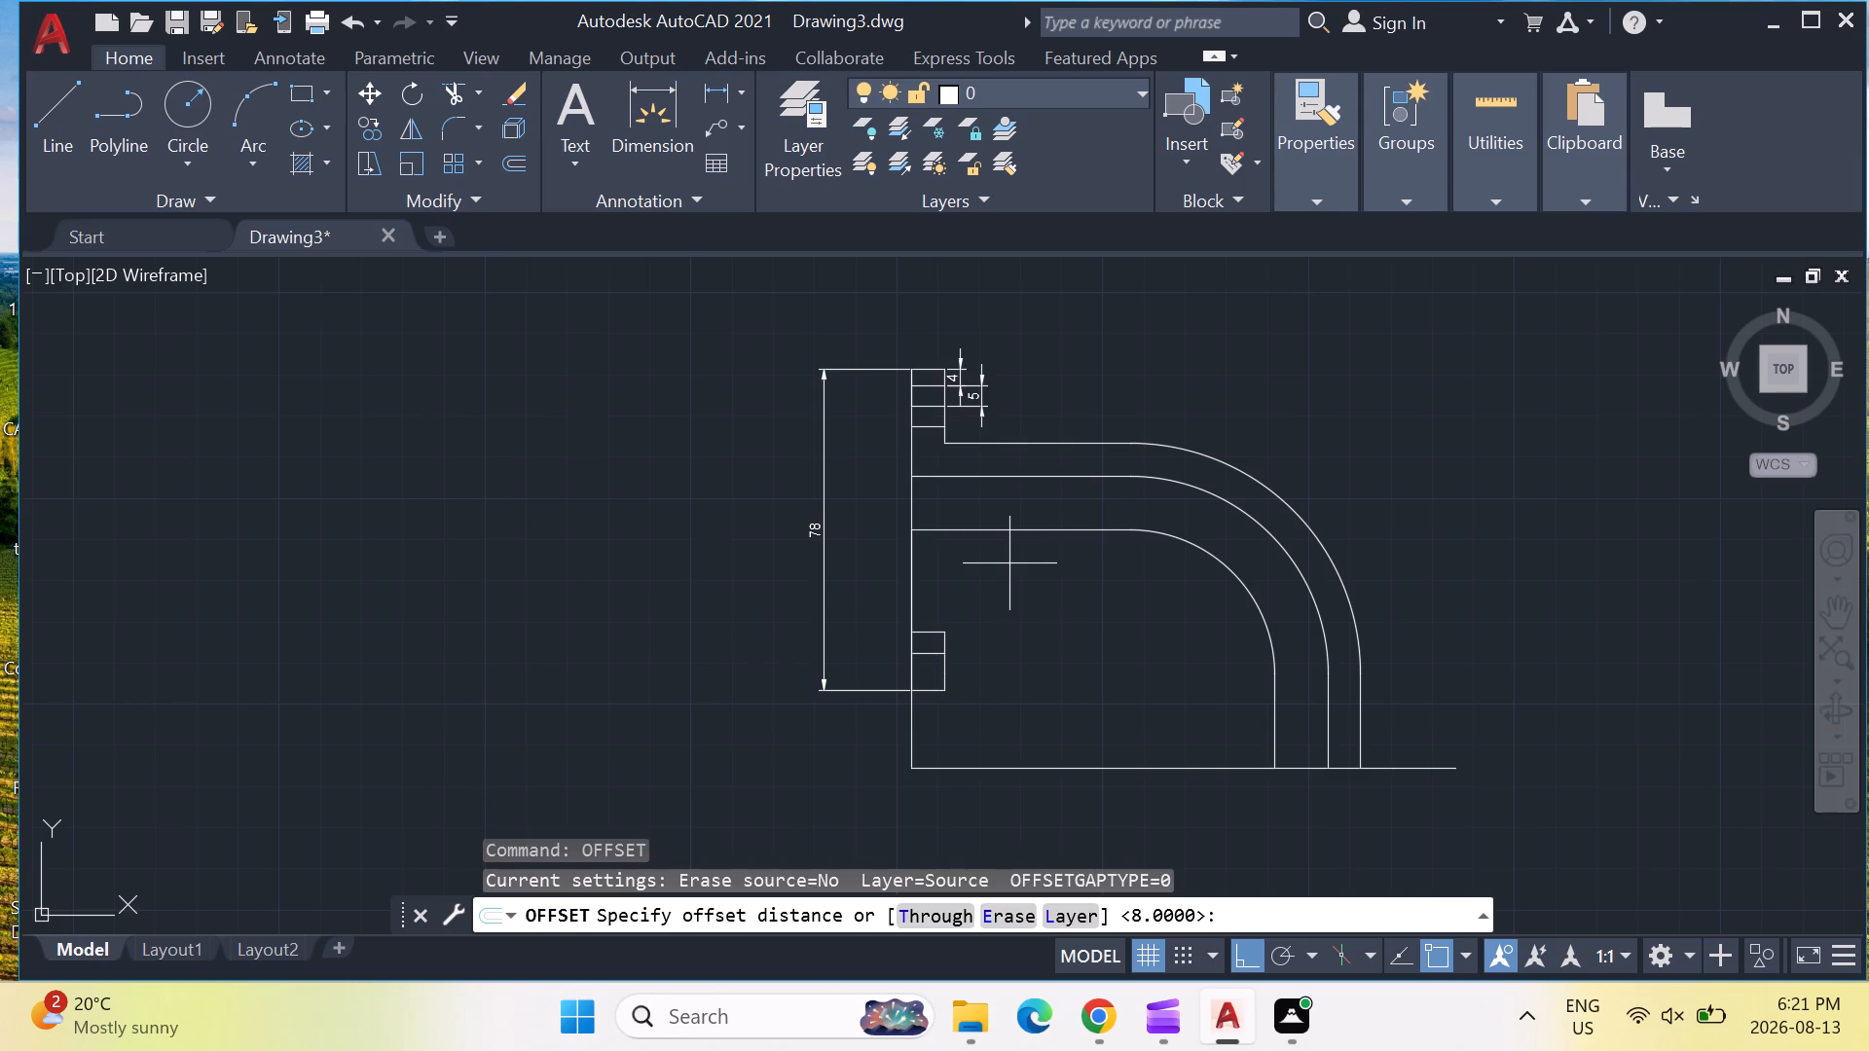
text(13)
key(Return)
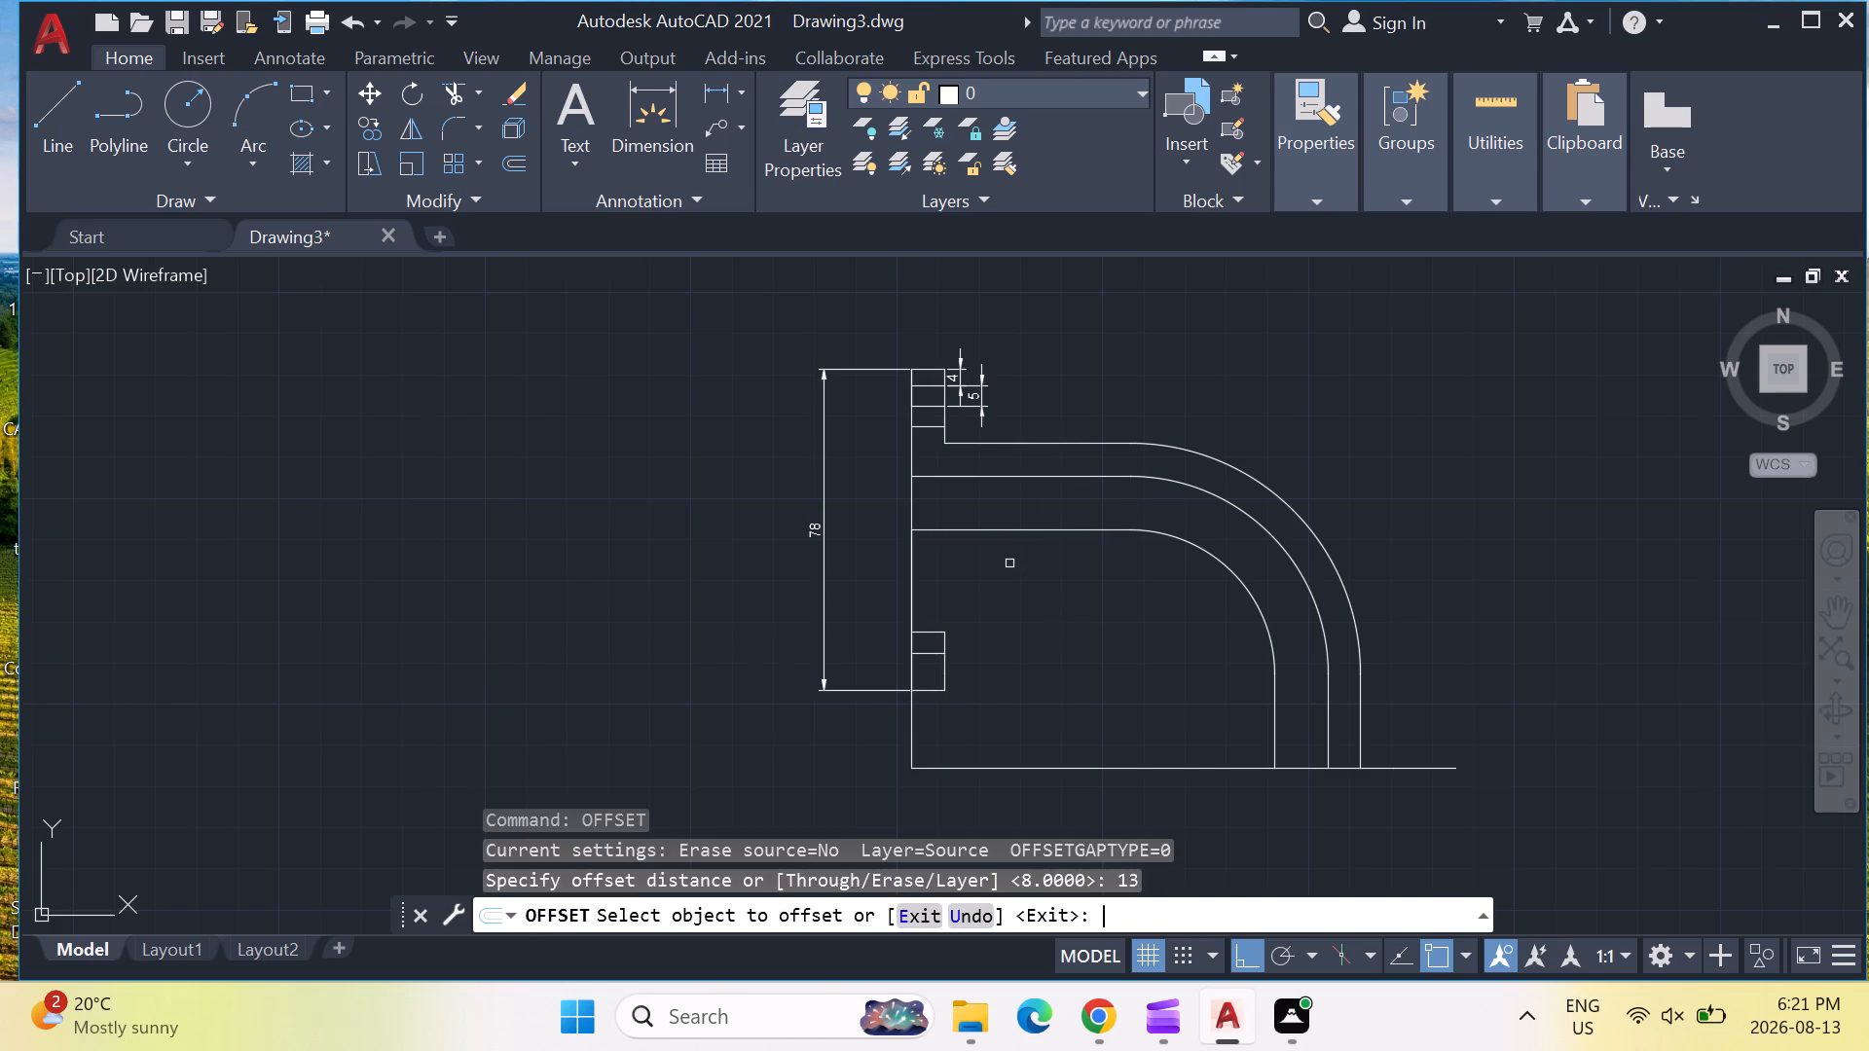
click(1037, 531)
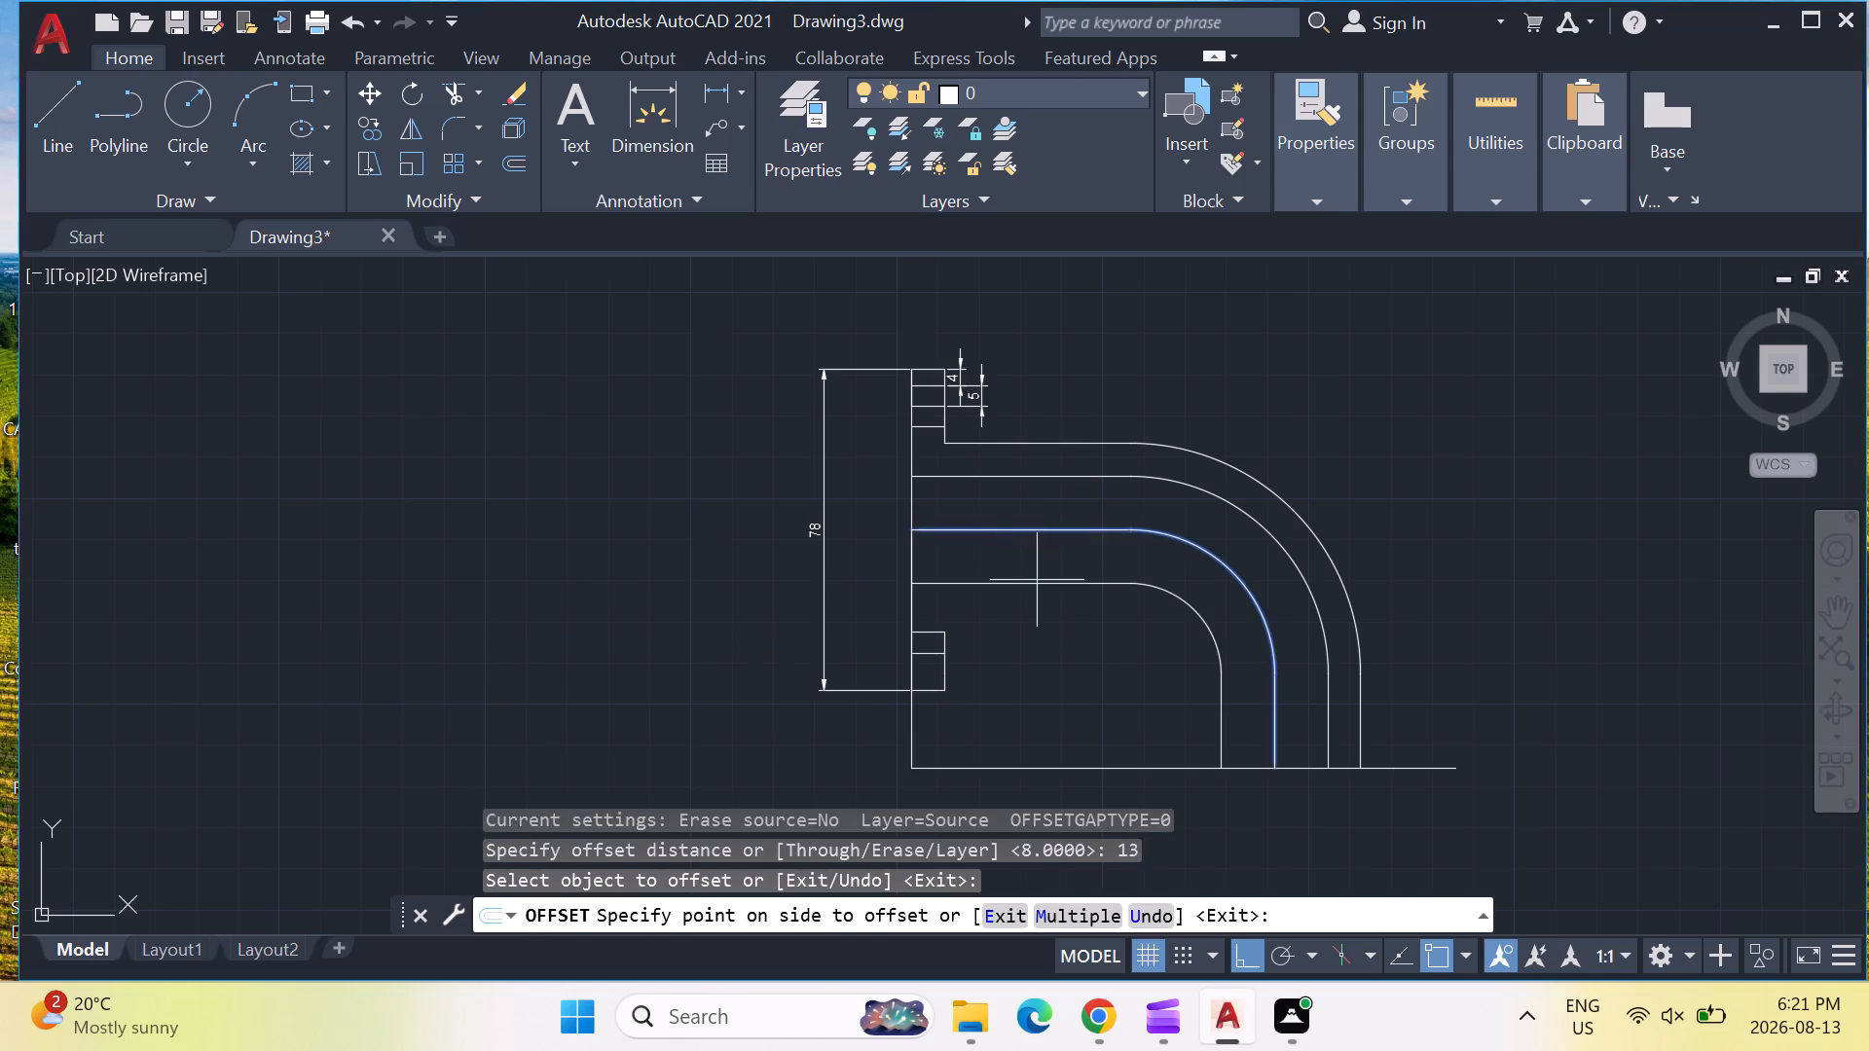
click(1037, 580)
key(Return)
Offset the new inner curved profile inward by another 8.
key(Return)
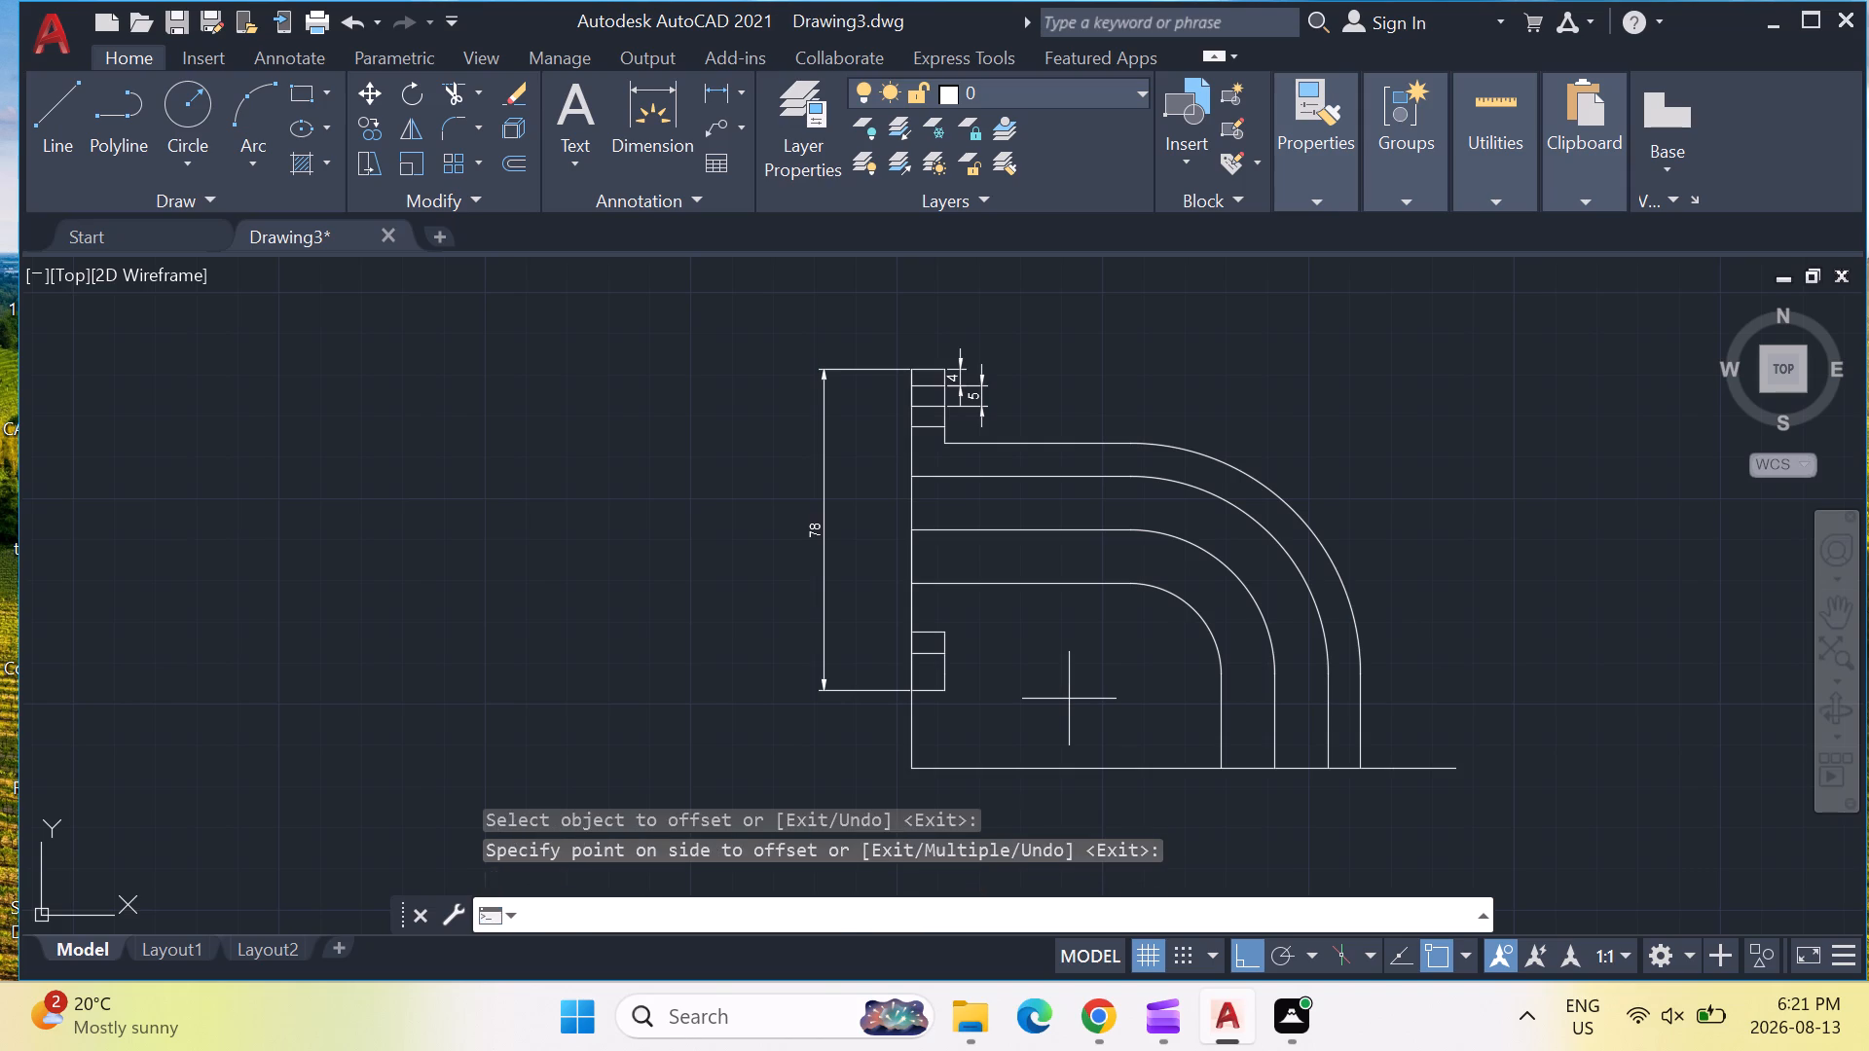
key(8)
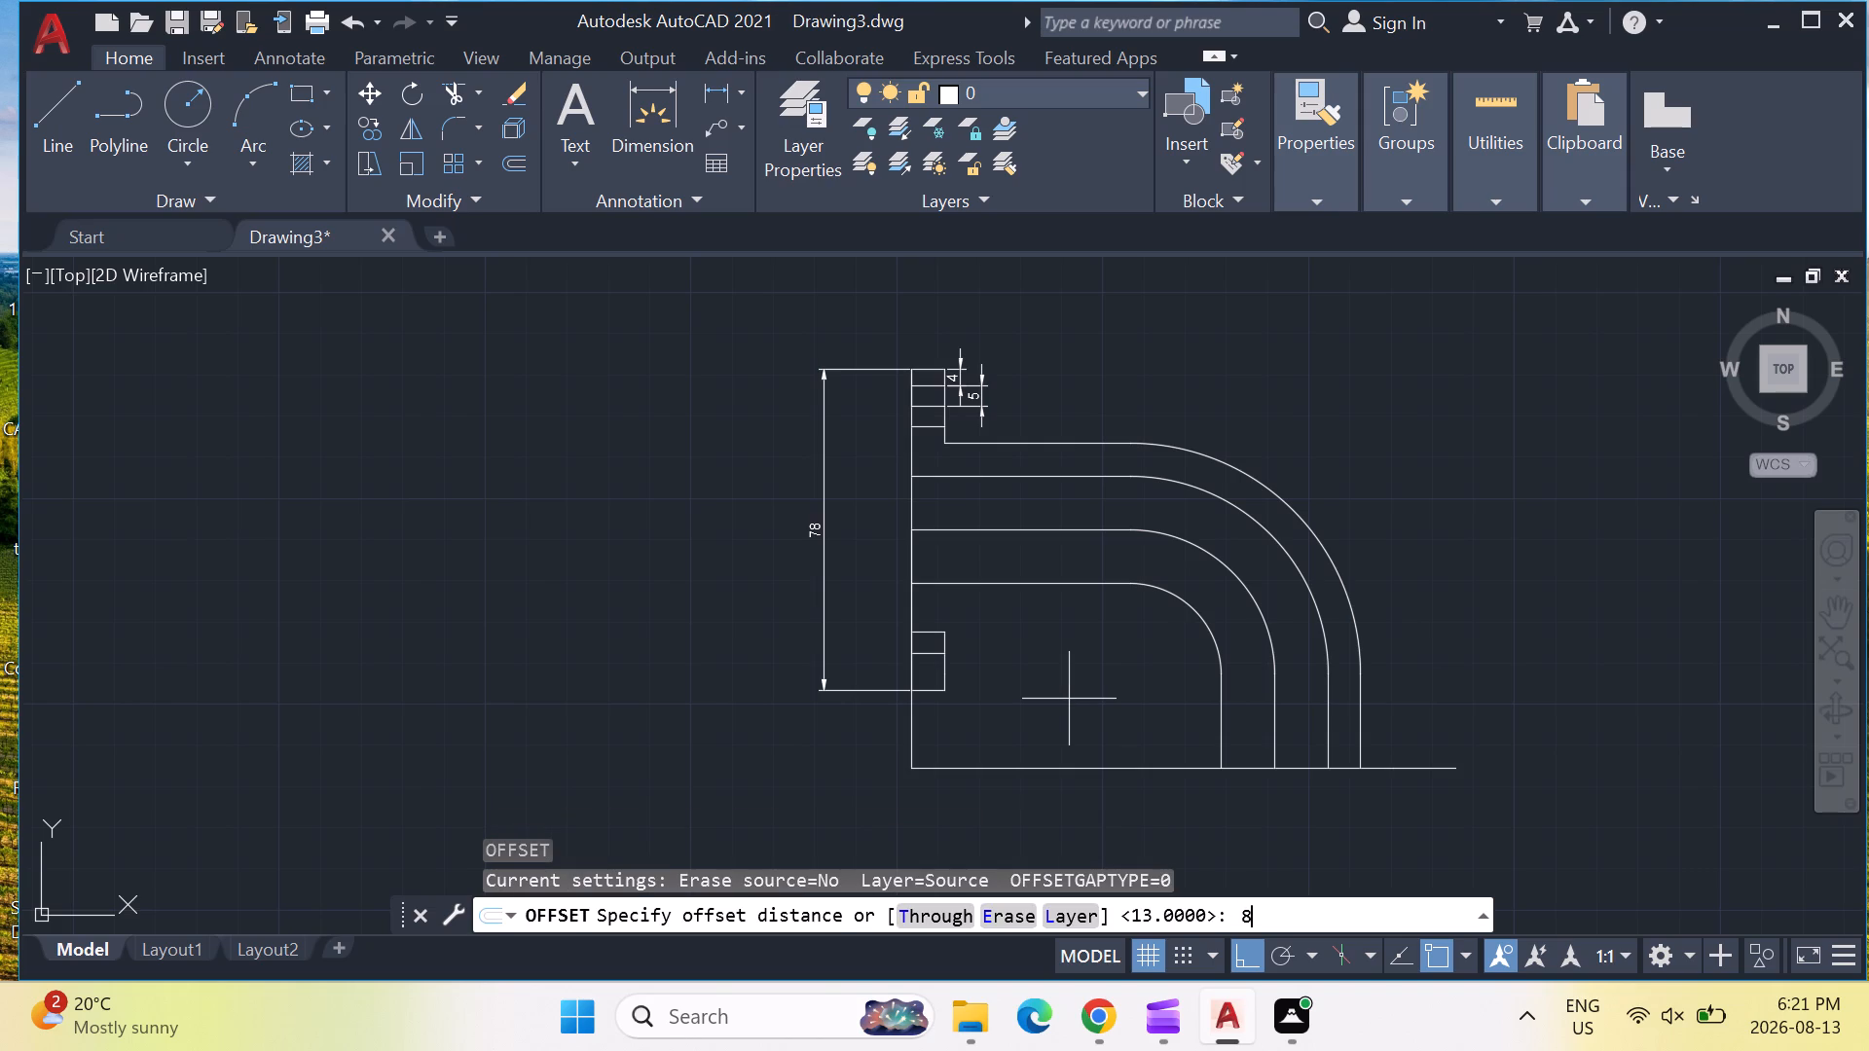
key(Return)
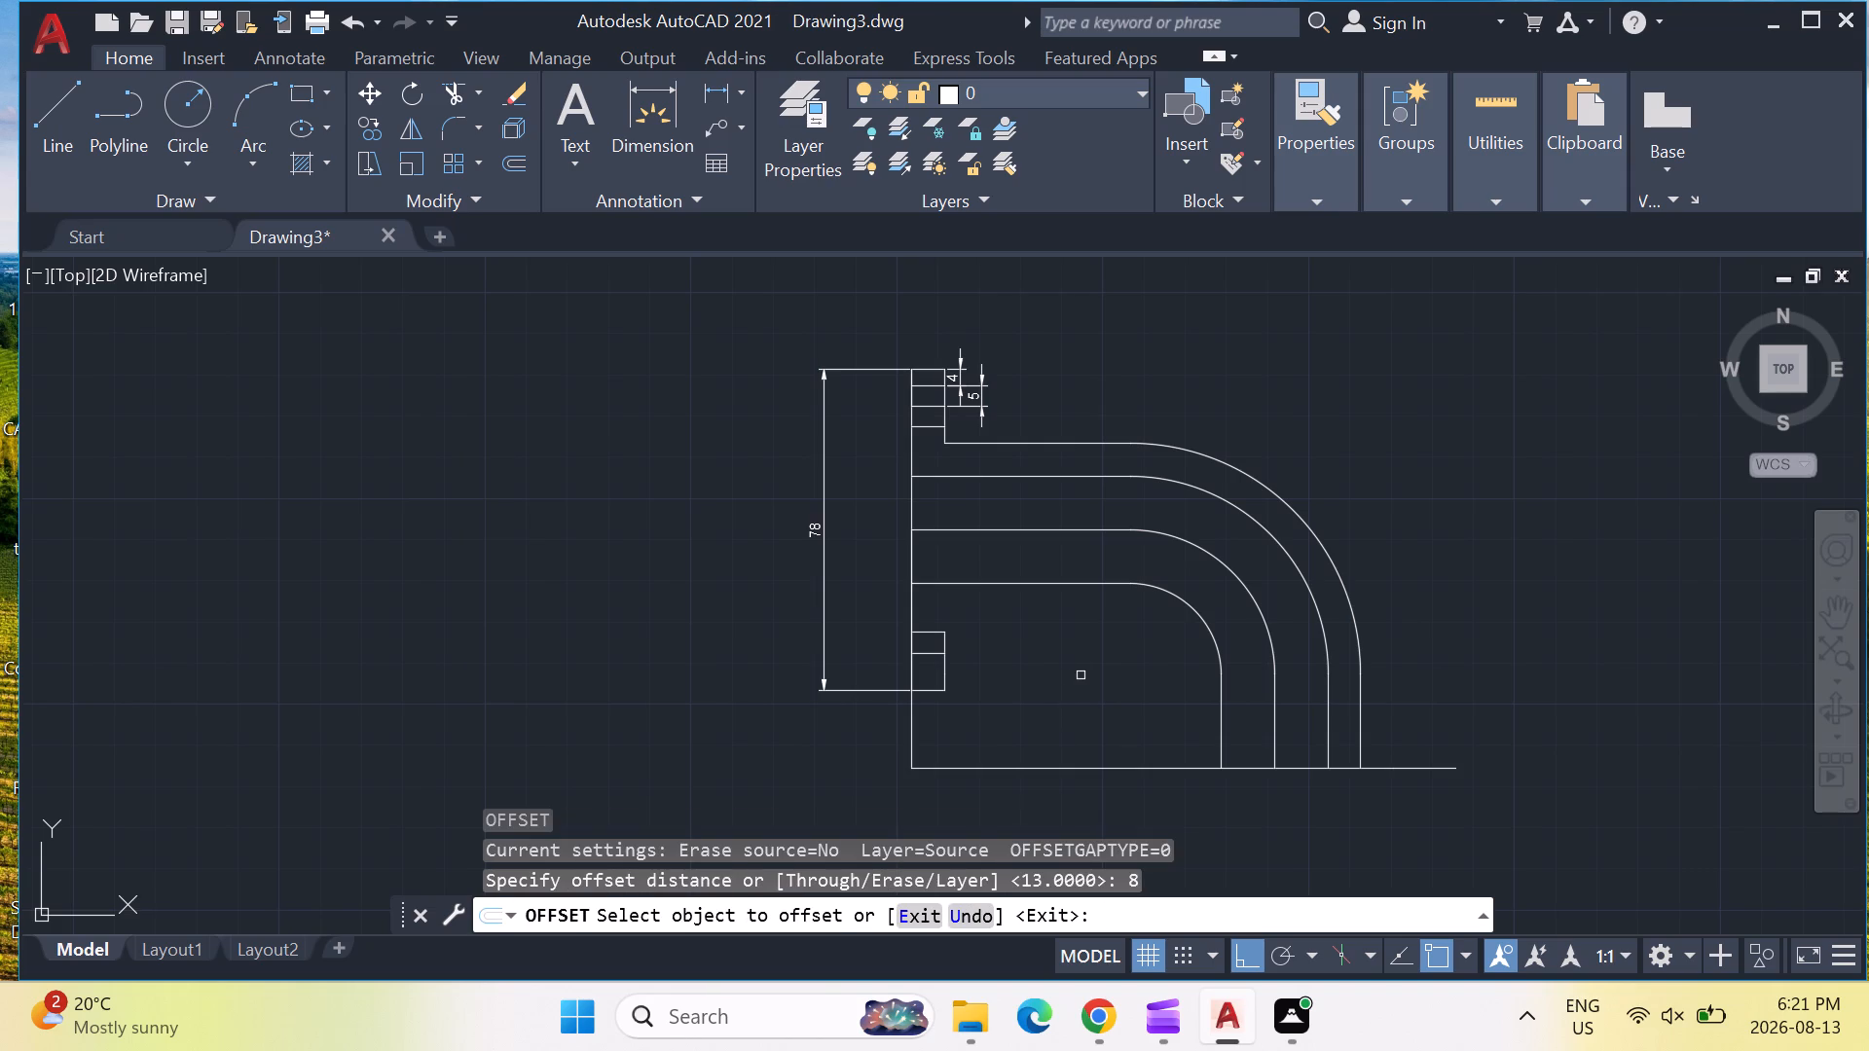
click(1089, 586)
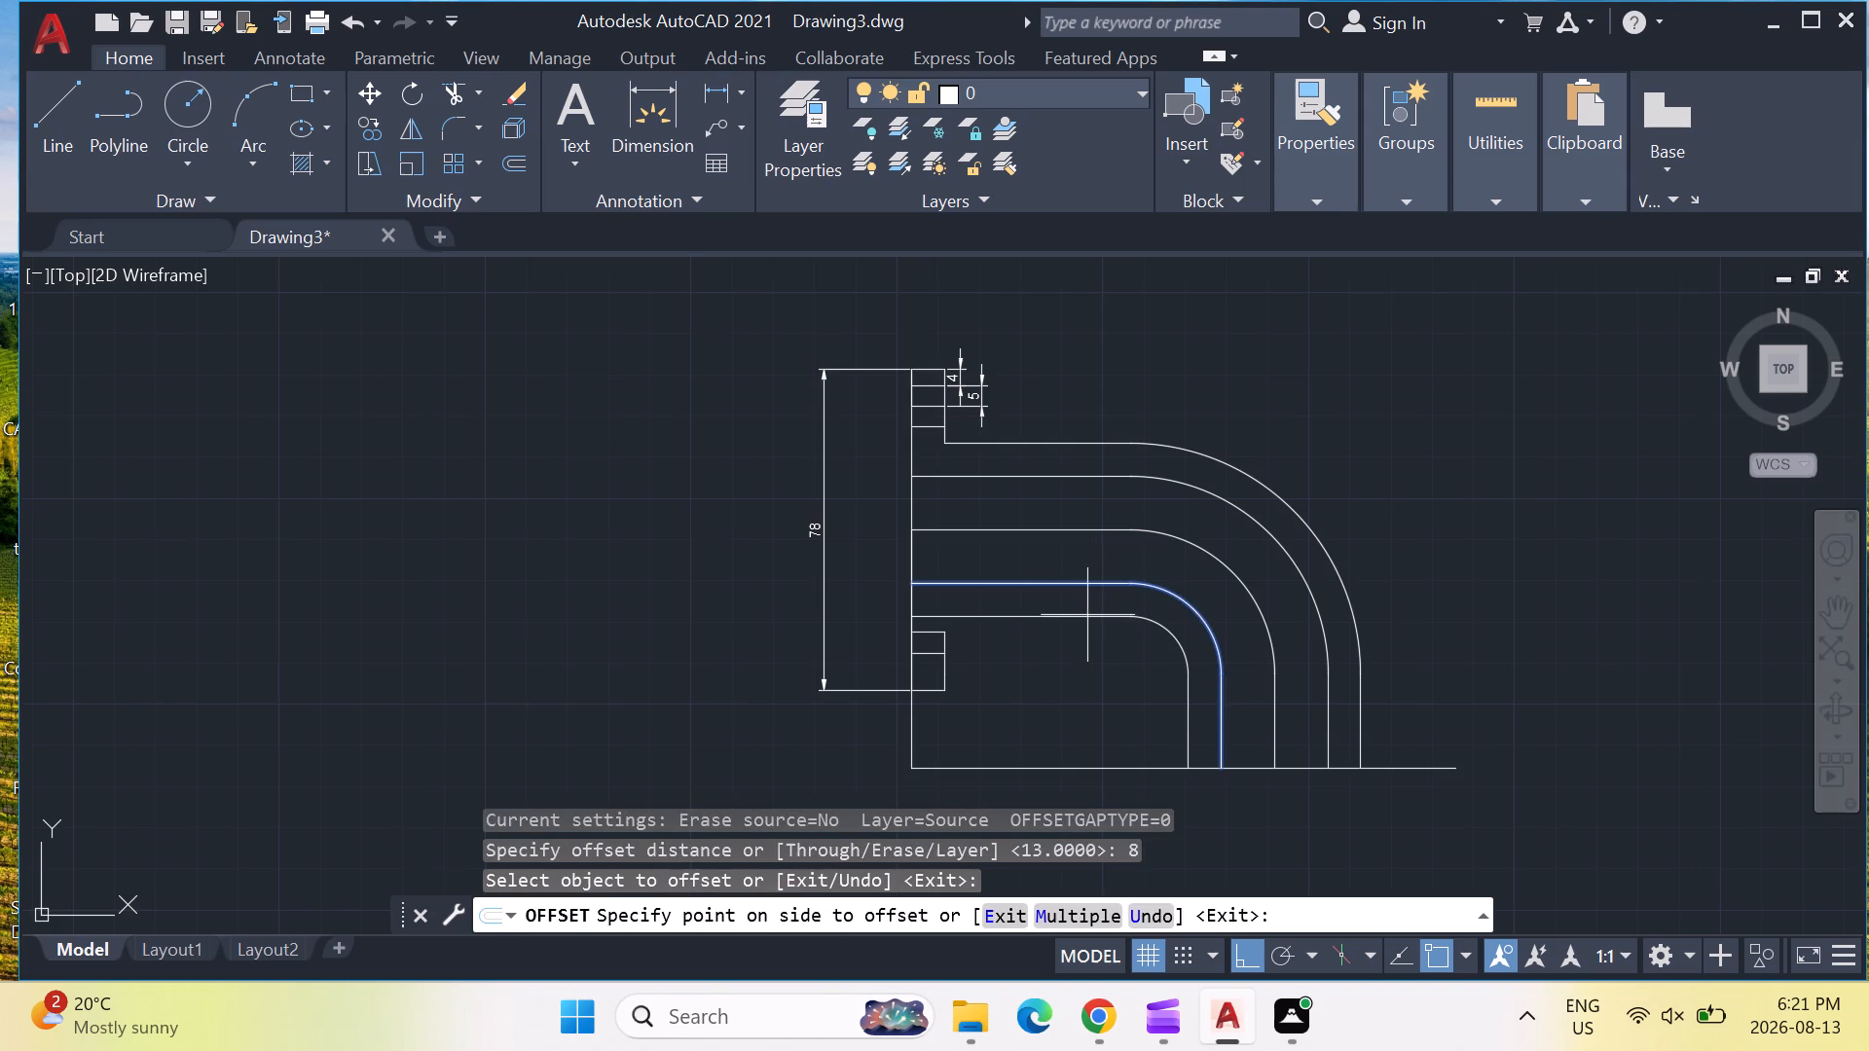
click(1085, 625)
key(Escape)
Draw a vertical line from the lower end block's upper outer corner up to the innermost profile's horizontal segment.
scroll(1018, 757, up, 2)
middle_drag(1002, 588, 1066, 653)
scroll(1056, 578, down, 1)
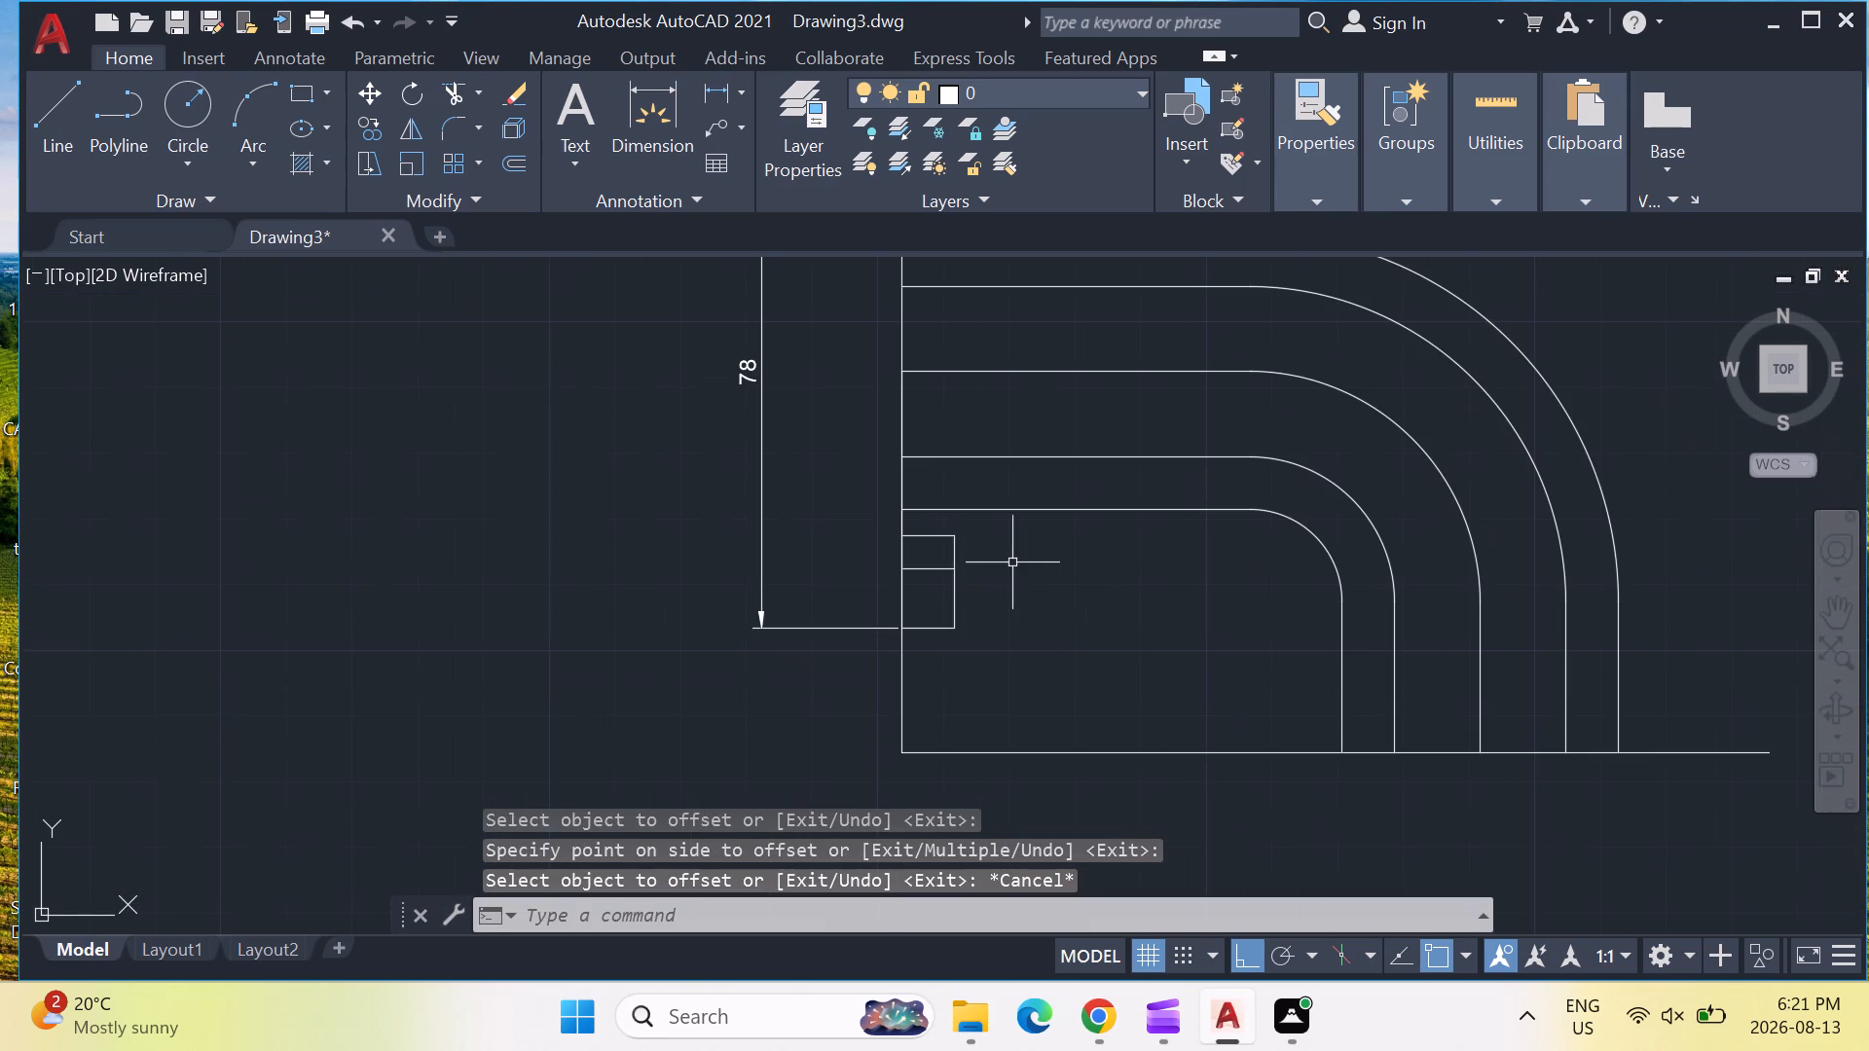
click(62, 135)
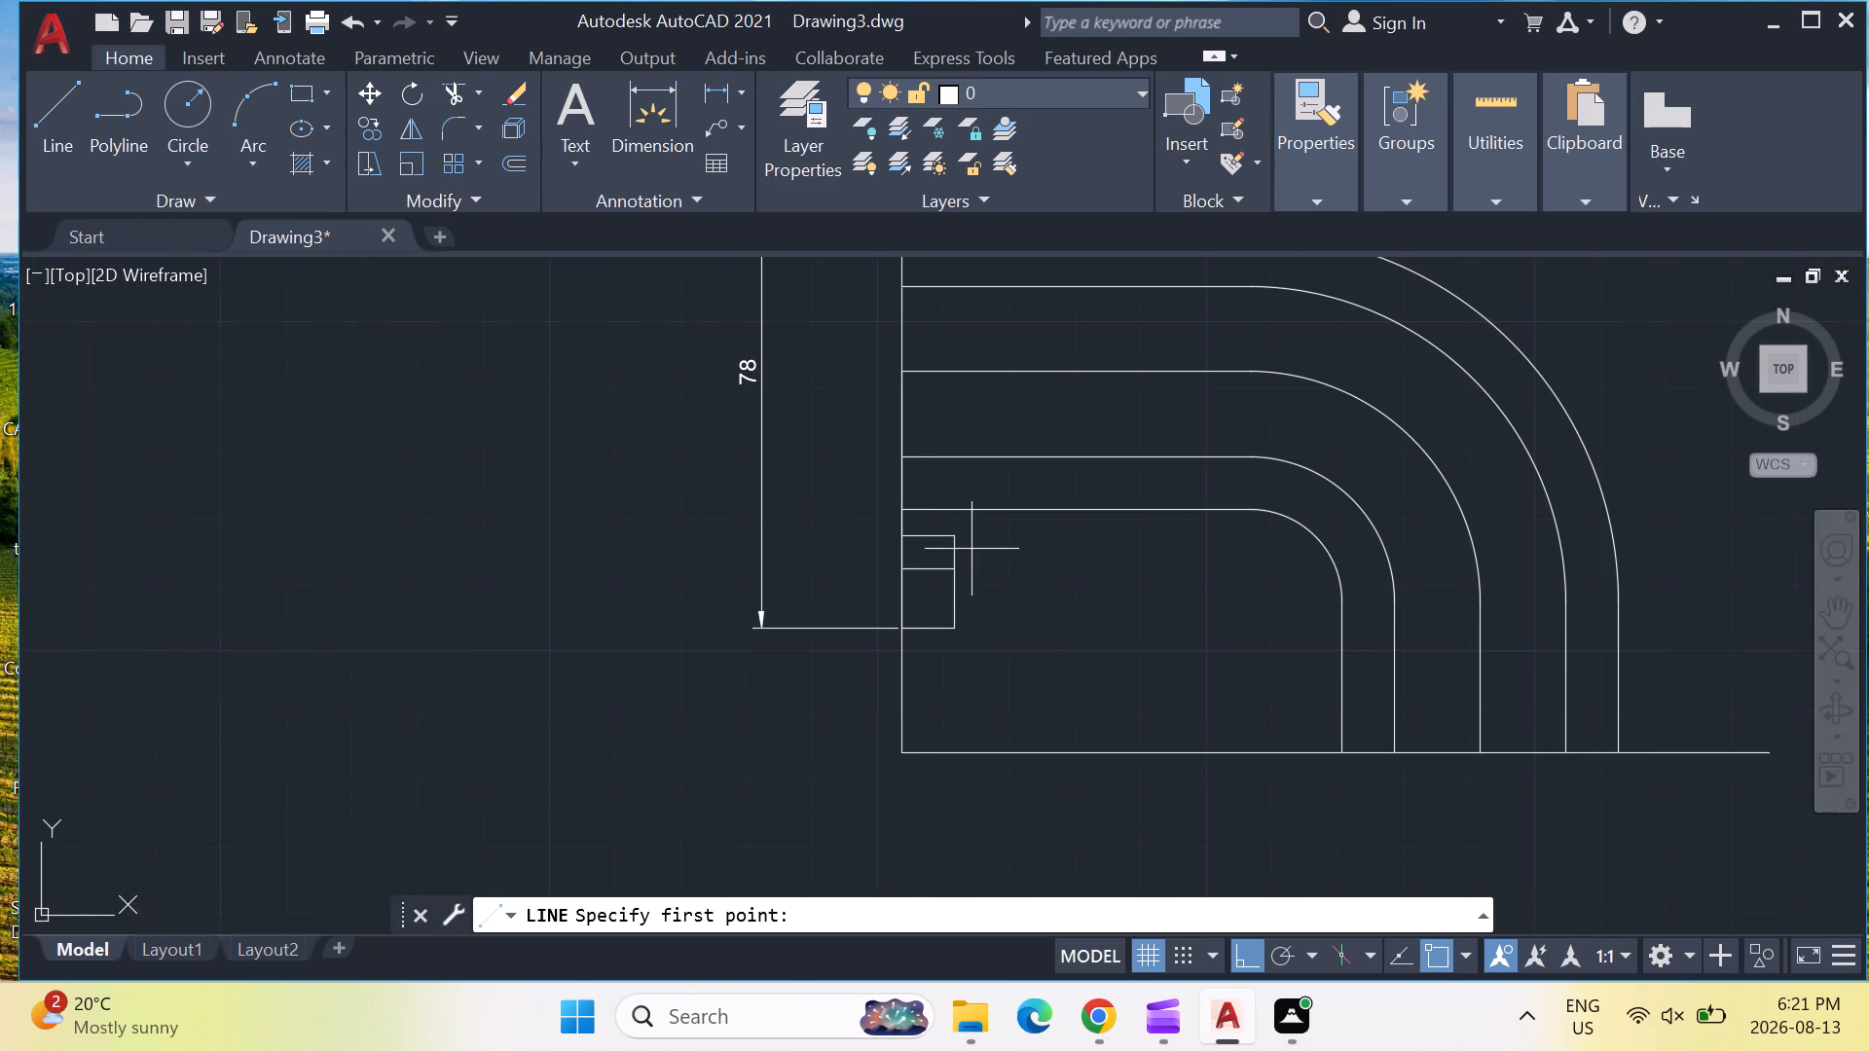
scroll(971, 549, up, 2)
click(925, 518)
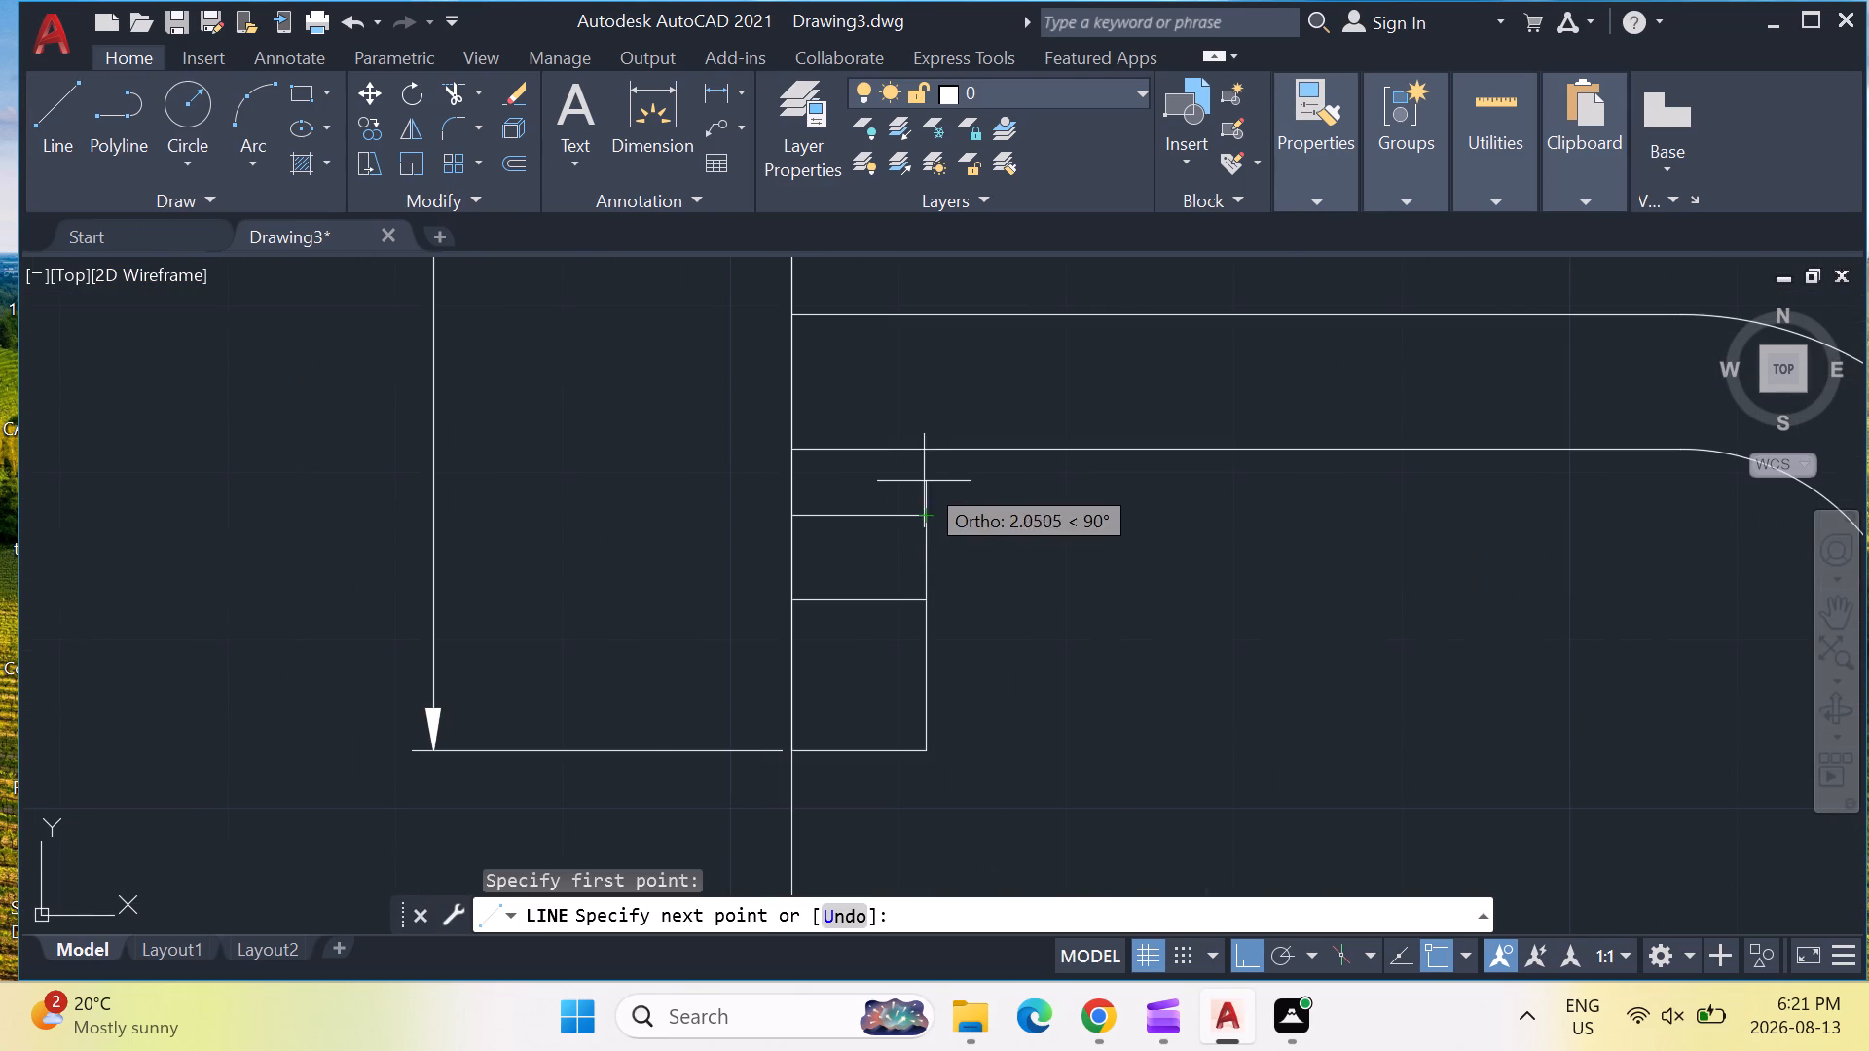
click(921, 450)
key(Escape)
key(Escape)
key(Escape)
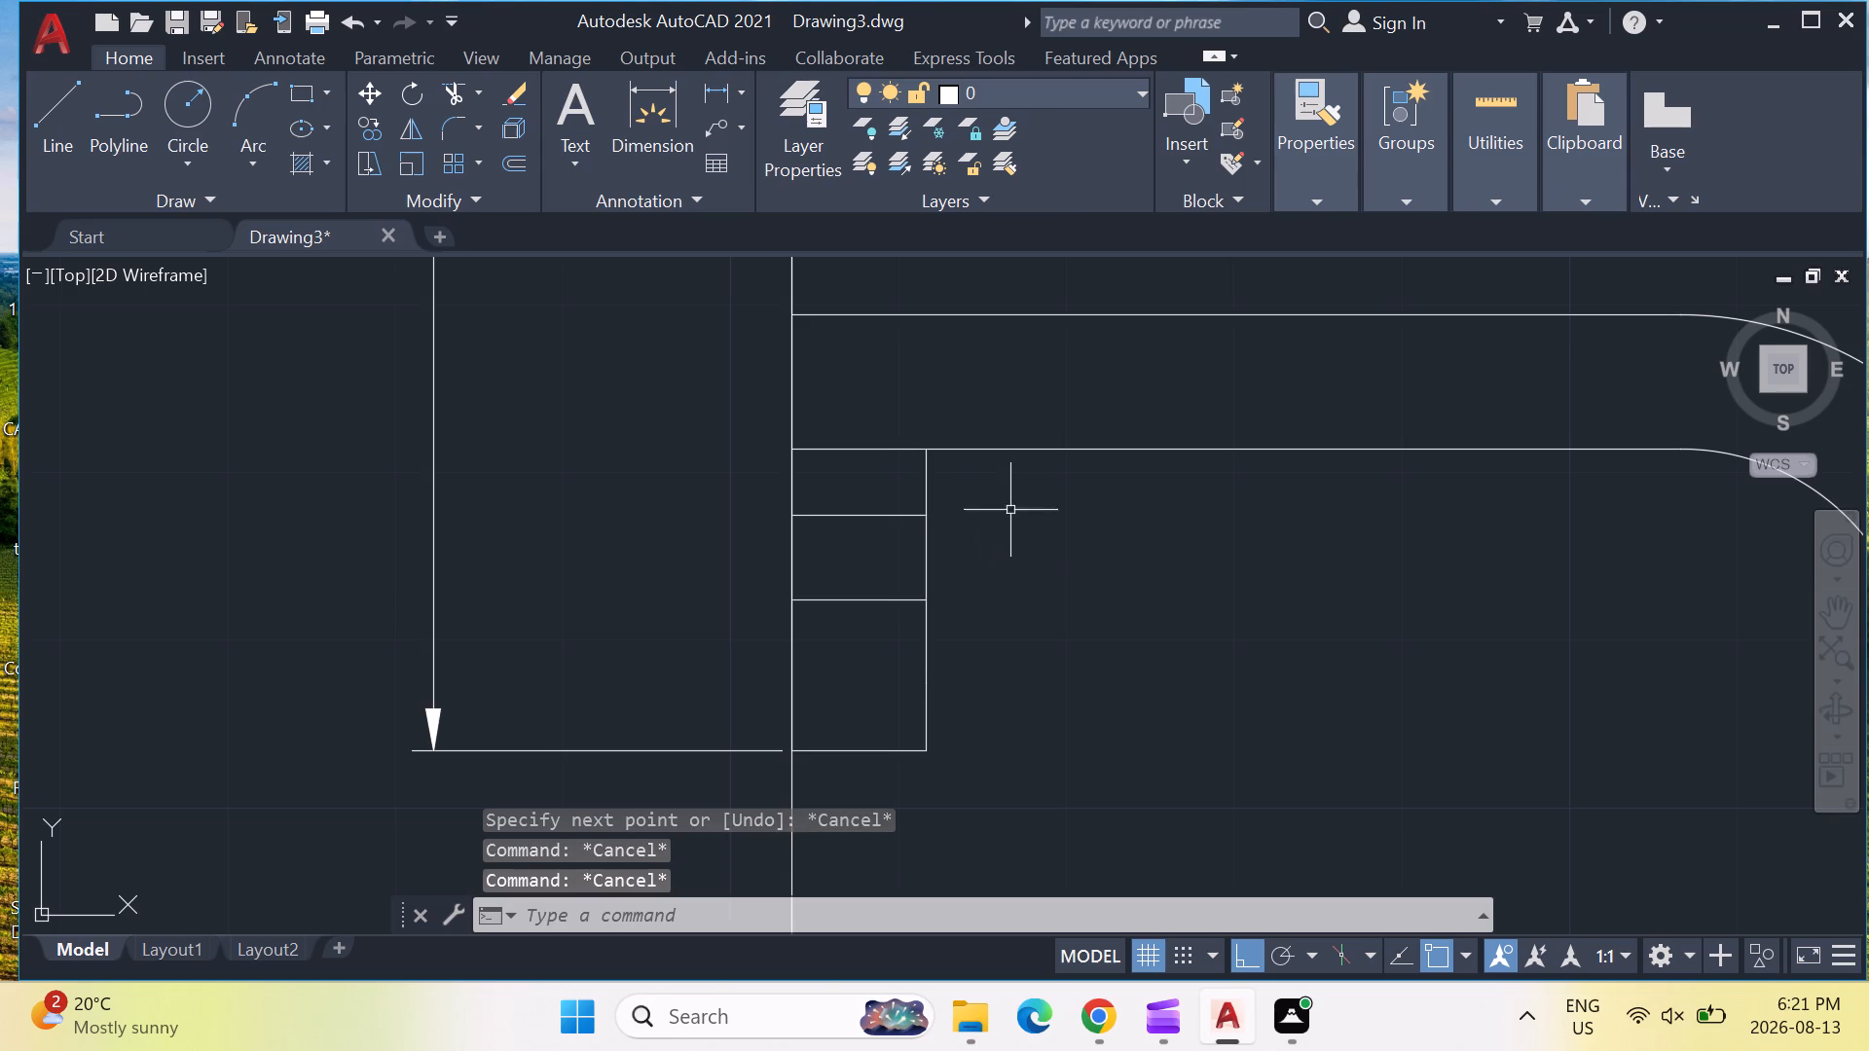
Trim the innermost profile's horizontal segment between the long vertical line and the lower end block's outer edge.
text(trim)
key(Return)
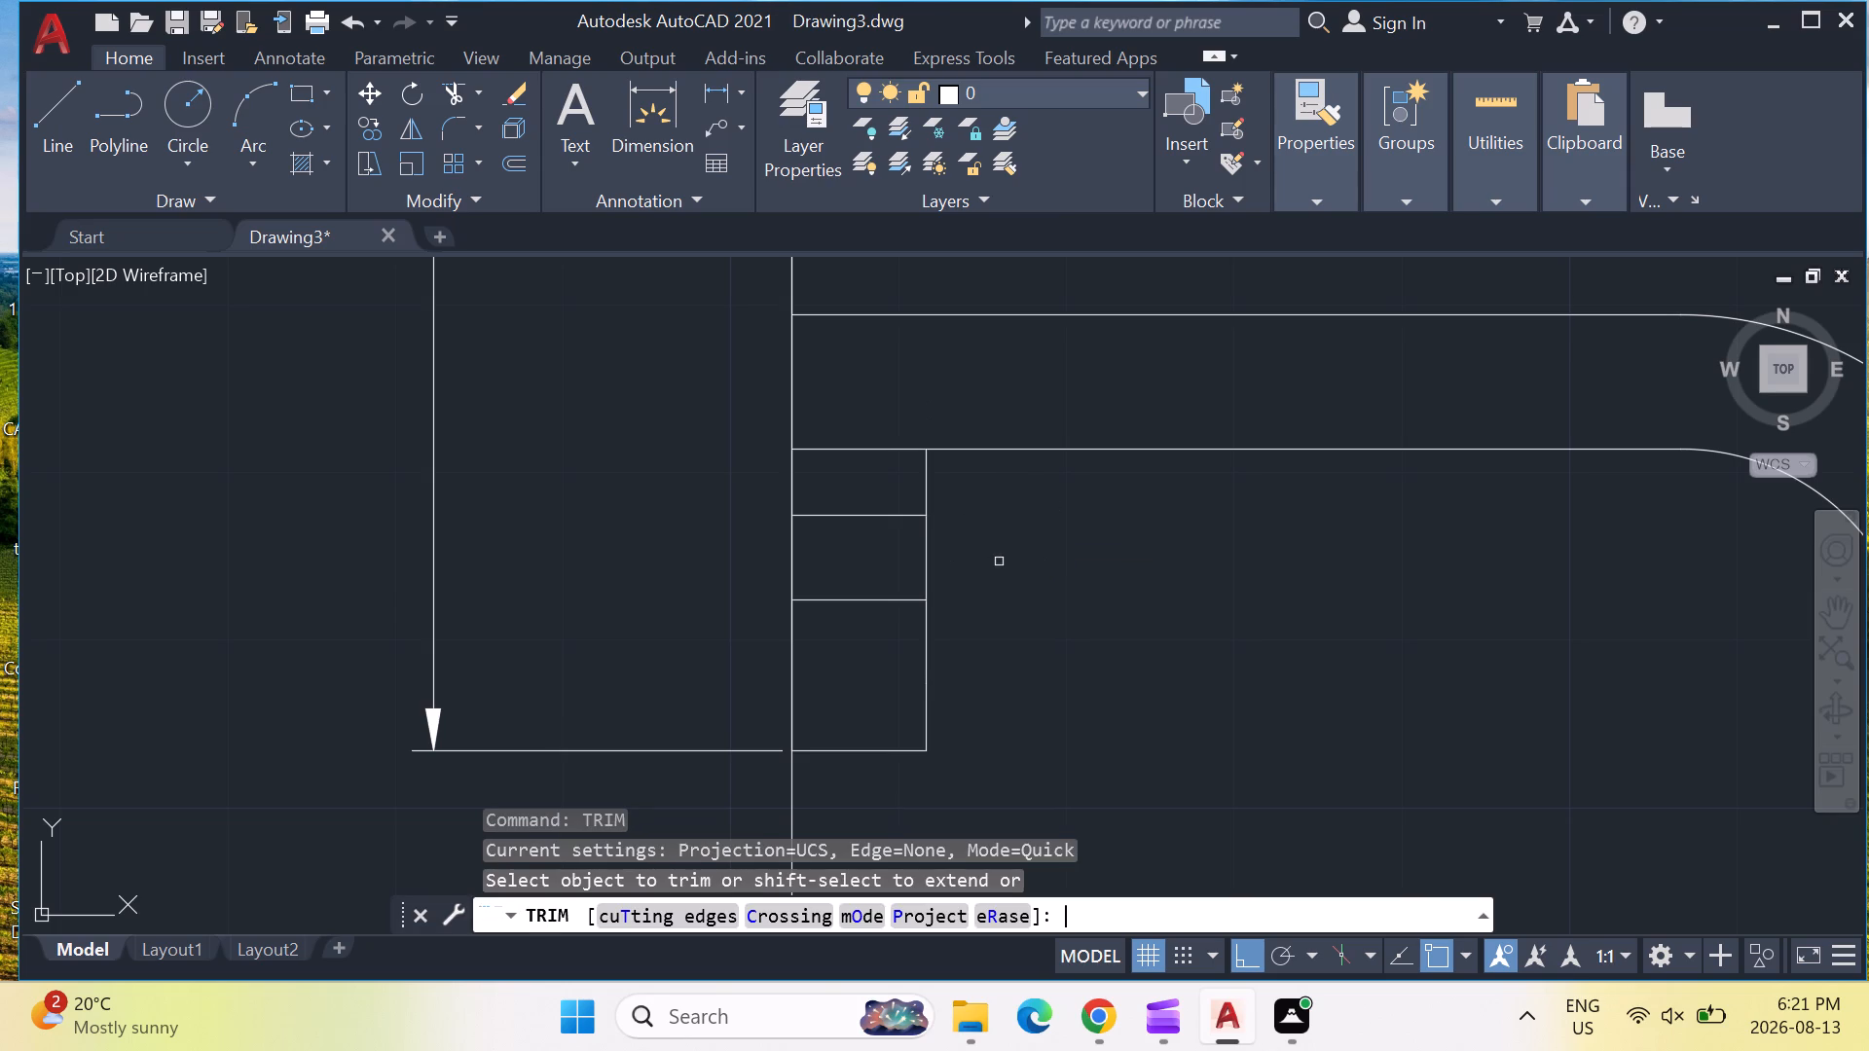
click(851, 445)
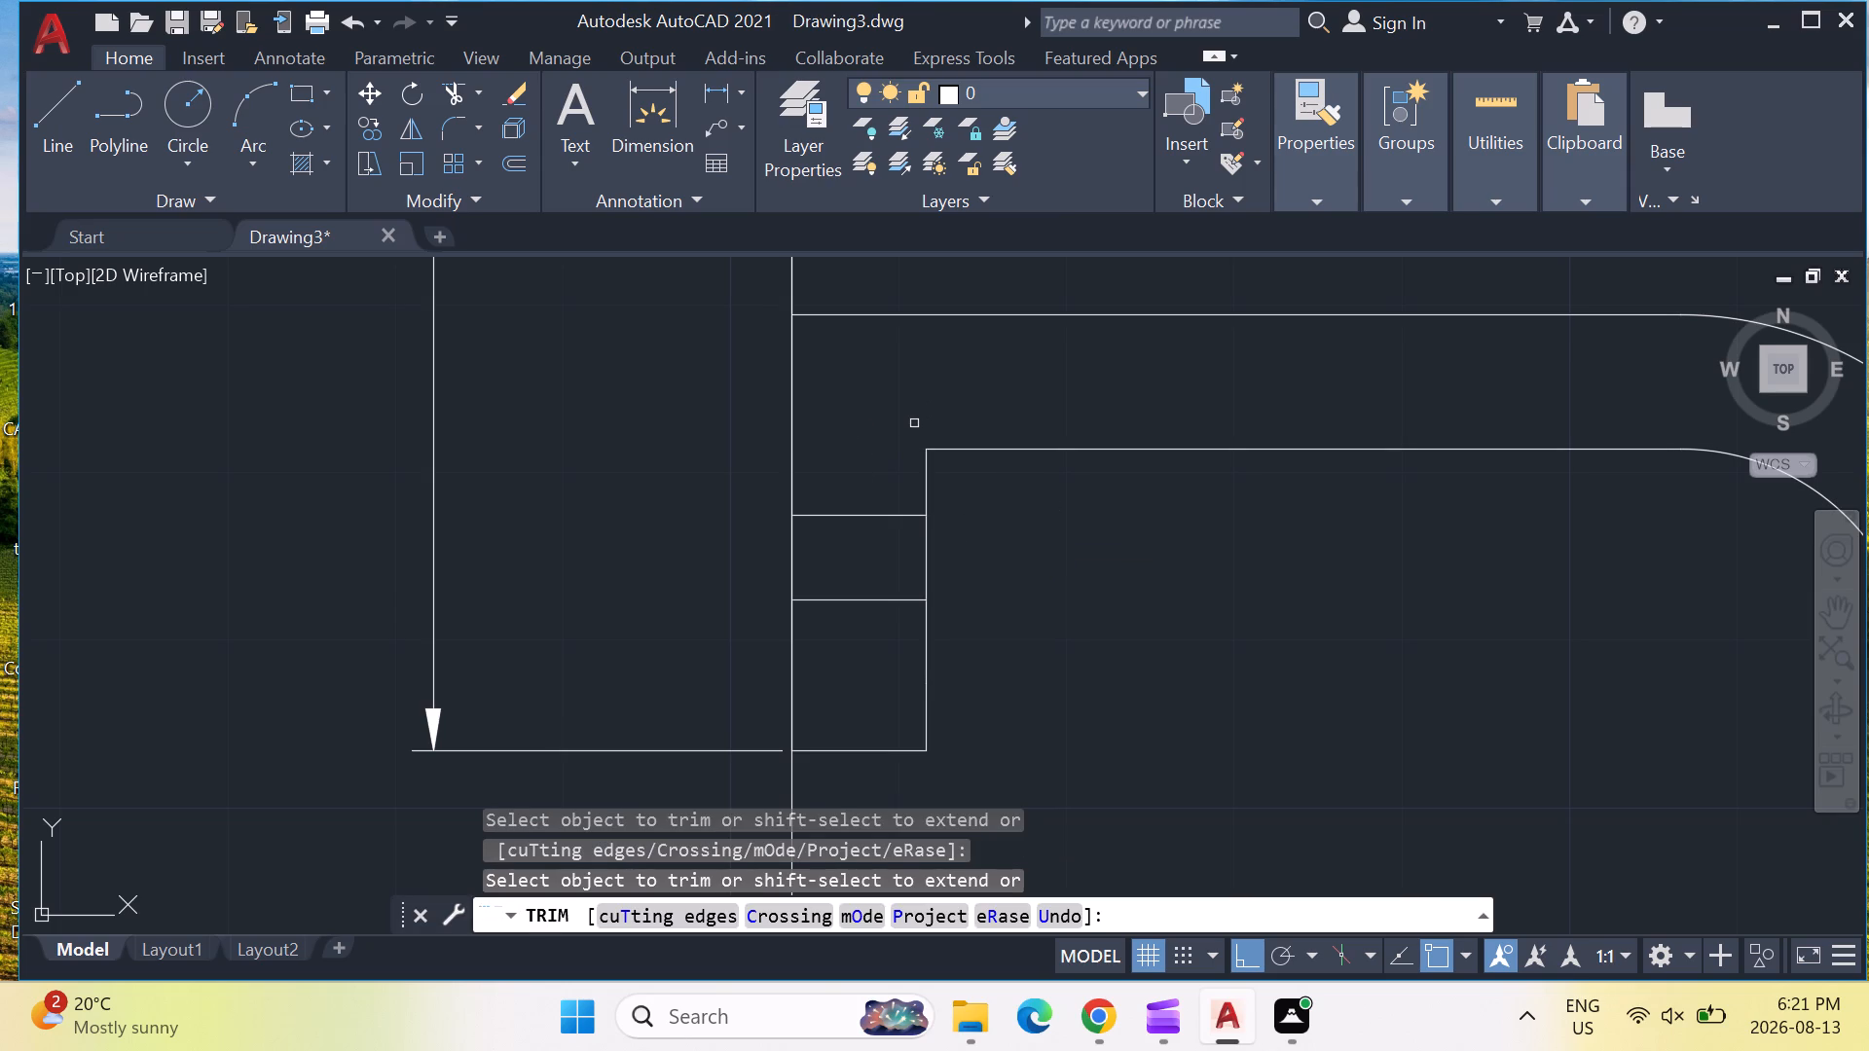
scroll(914, 423, down, 1)
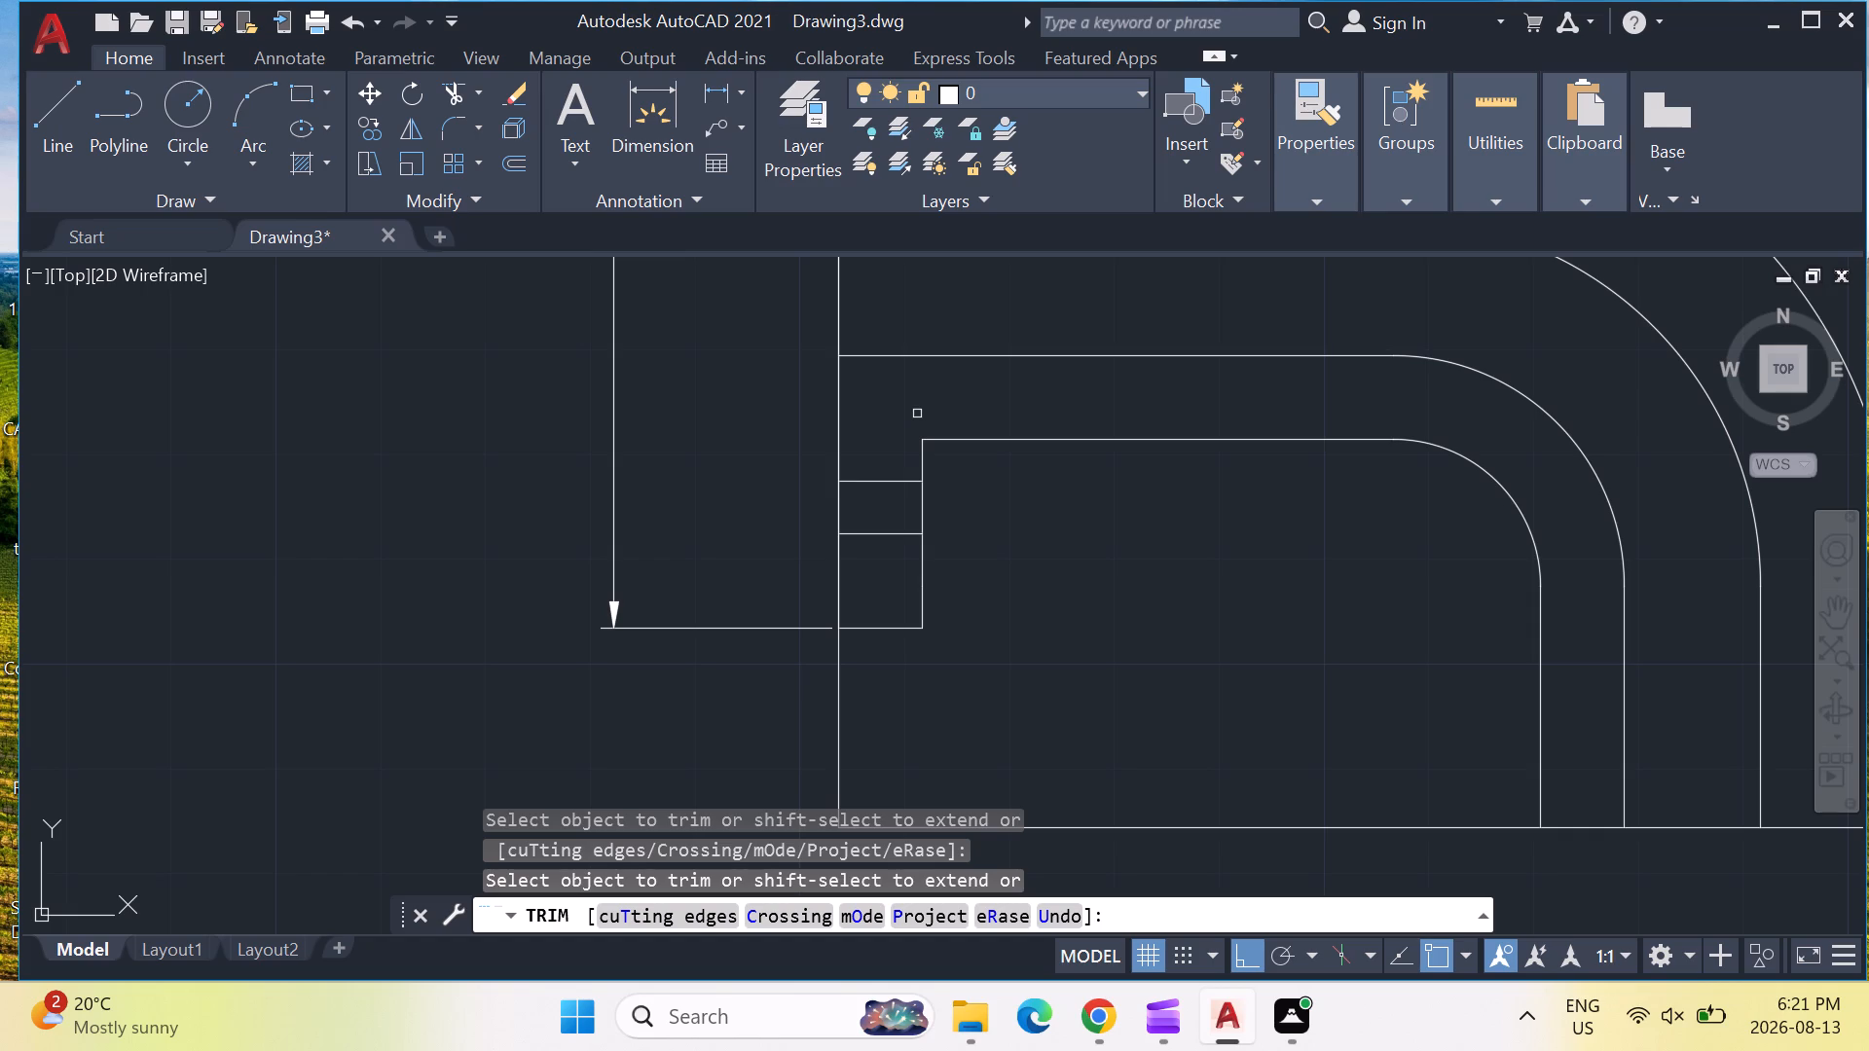
scroll(986, 423, down, 1)
middle_drag(1076, 555, 1045, 630)
scroll(1076, 555, down, 1)
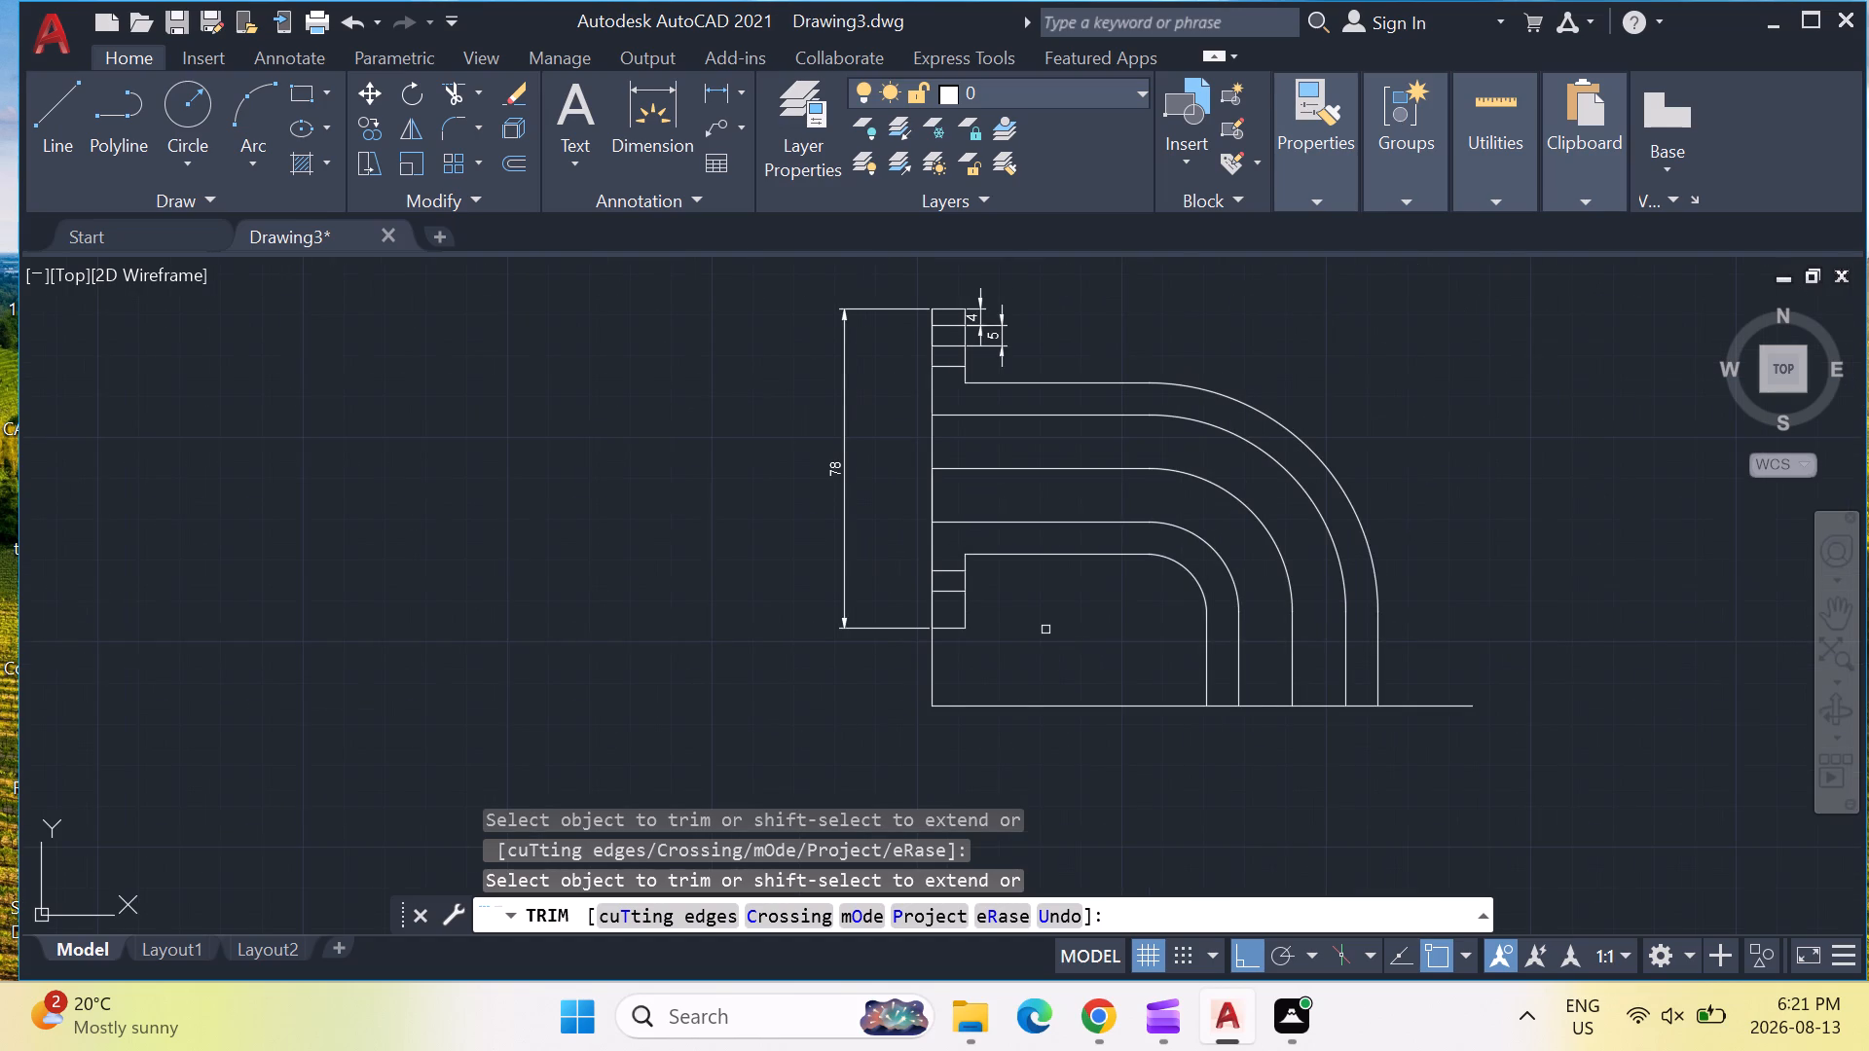
key(Escape)
key(Escape)
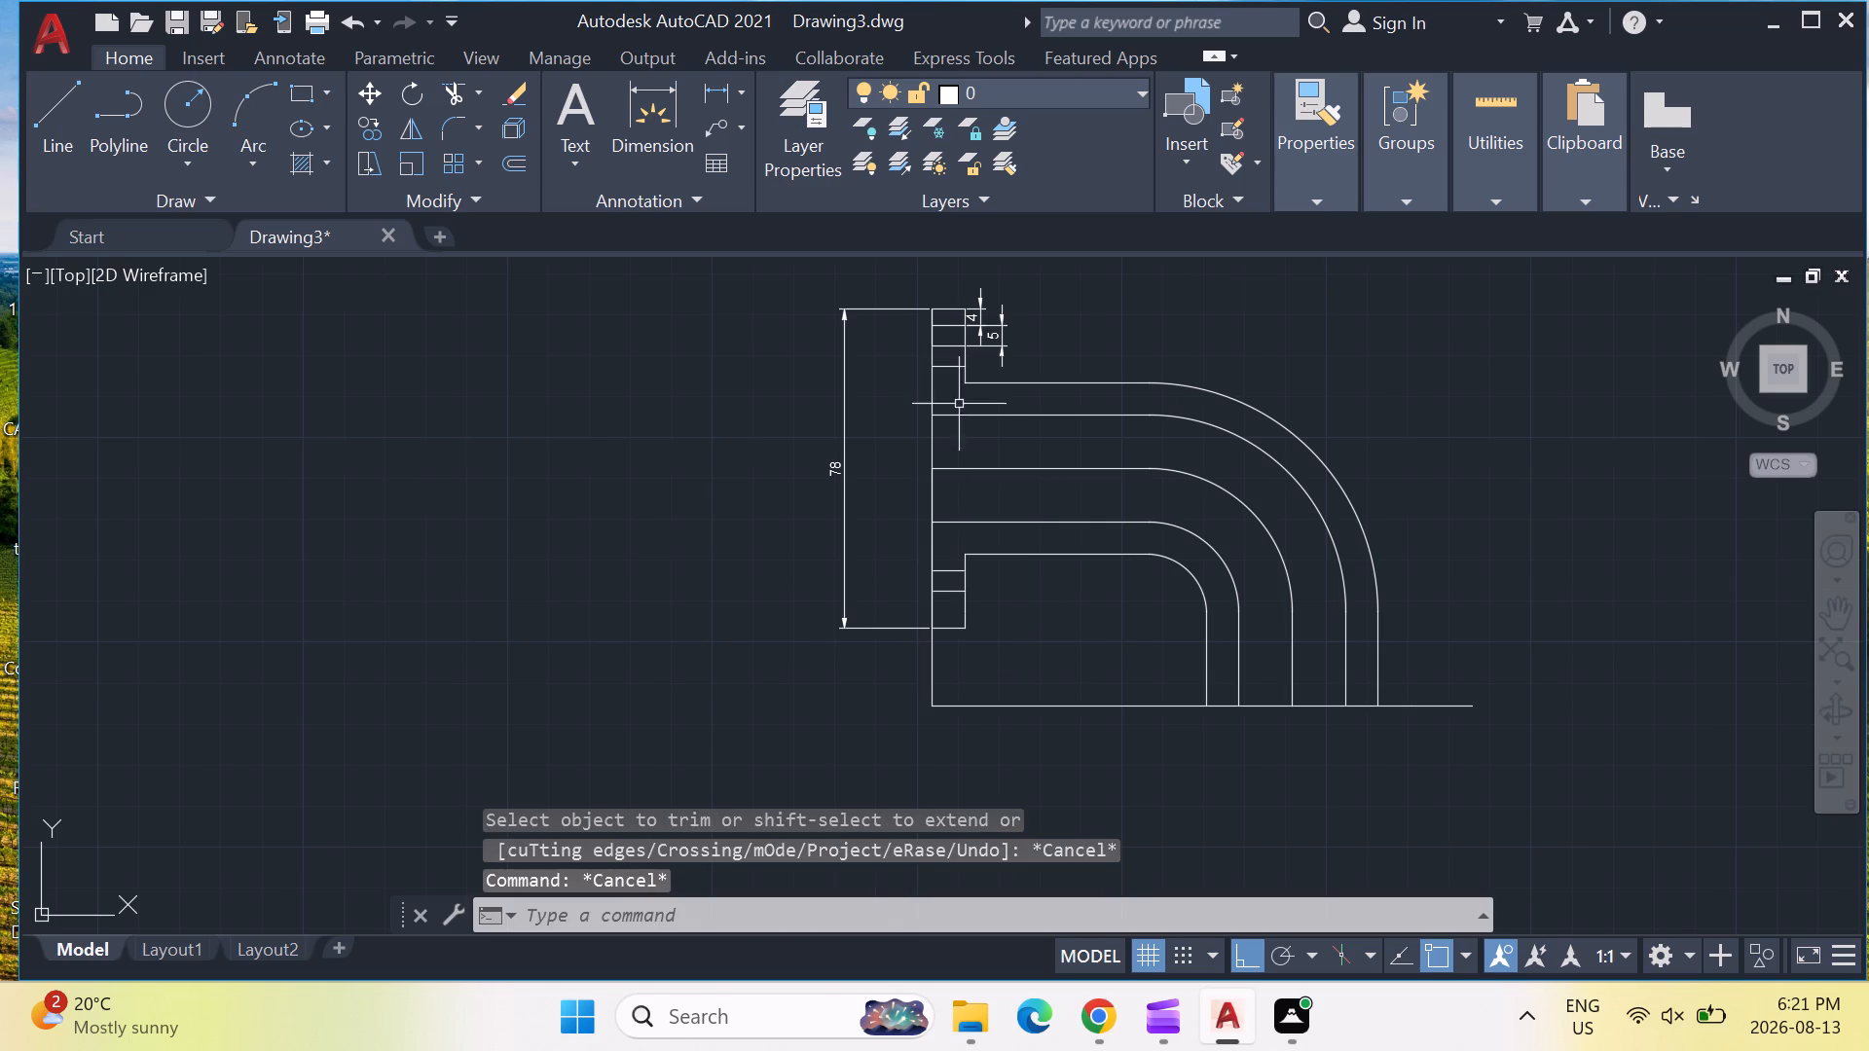
Load the dashed linetype ACAD_ISO02W100 into the drawing from acadiso.lin.
click(1196, 479)
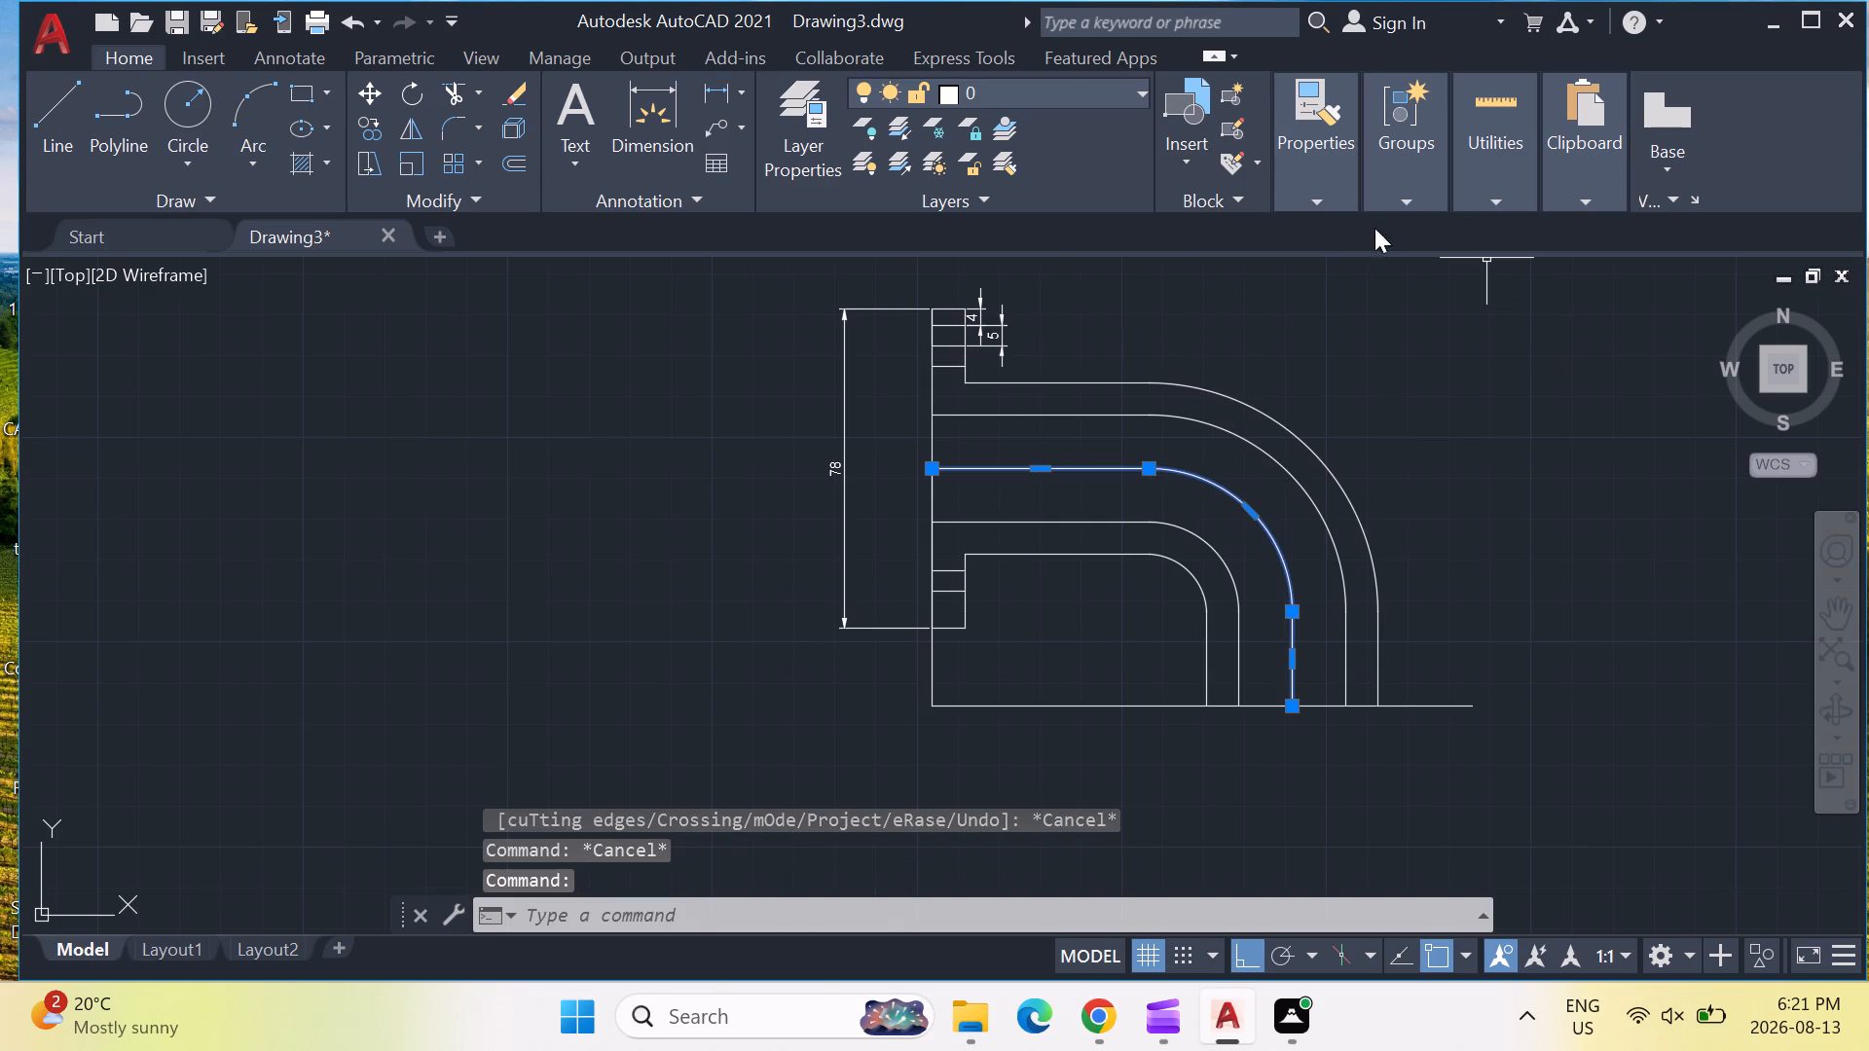
click(1312, 199)
click(1499, 307)
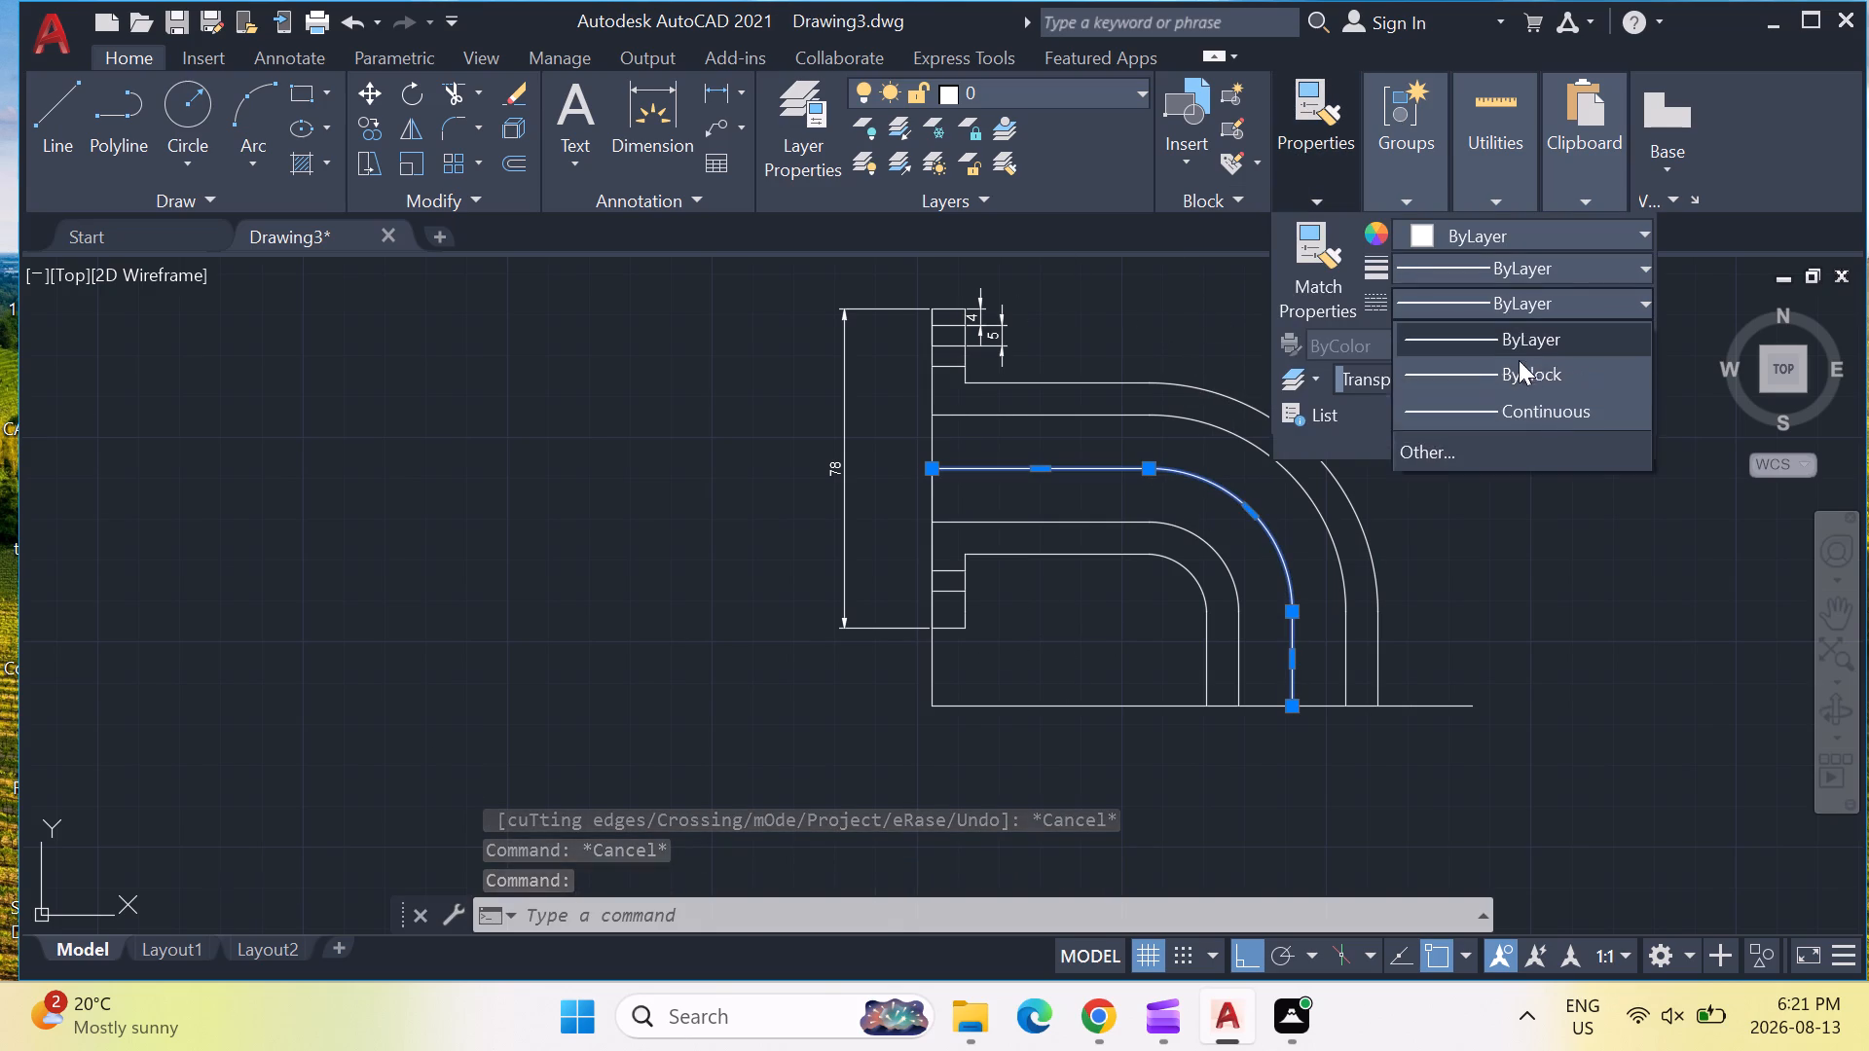
click(1525, 459)
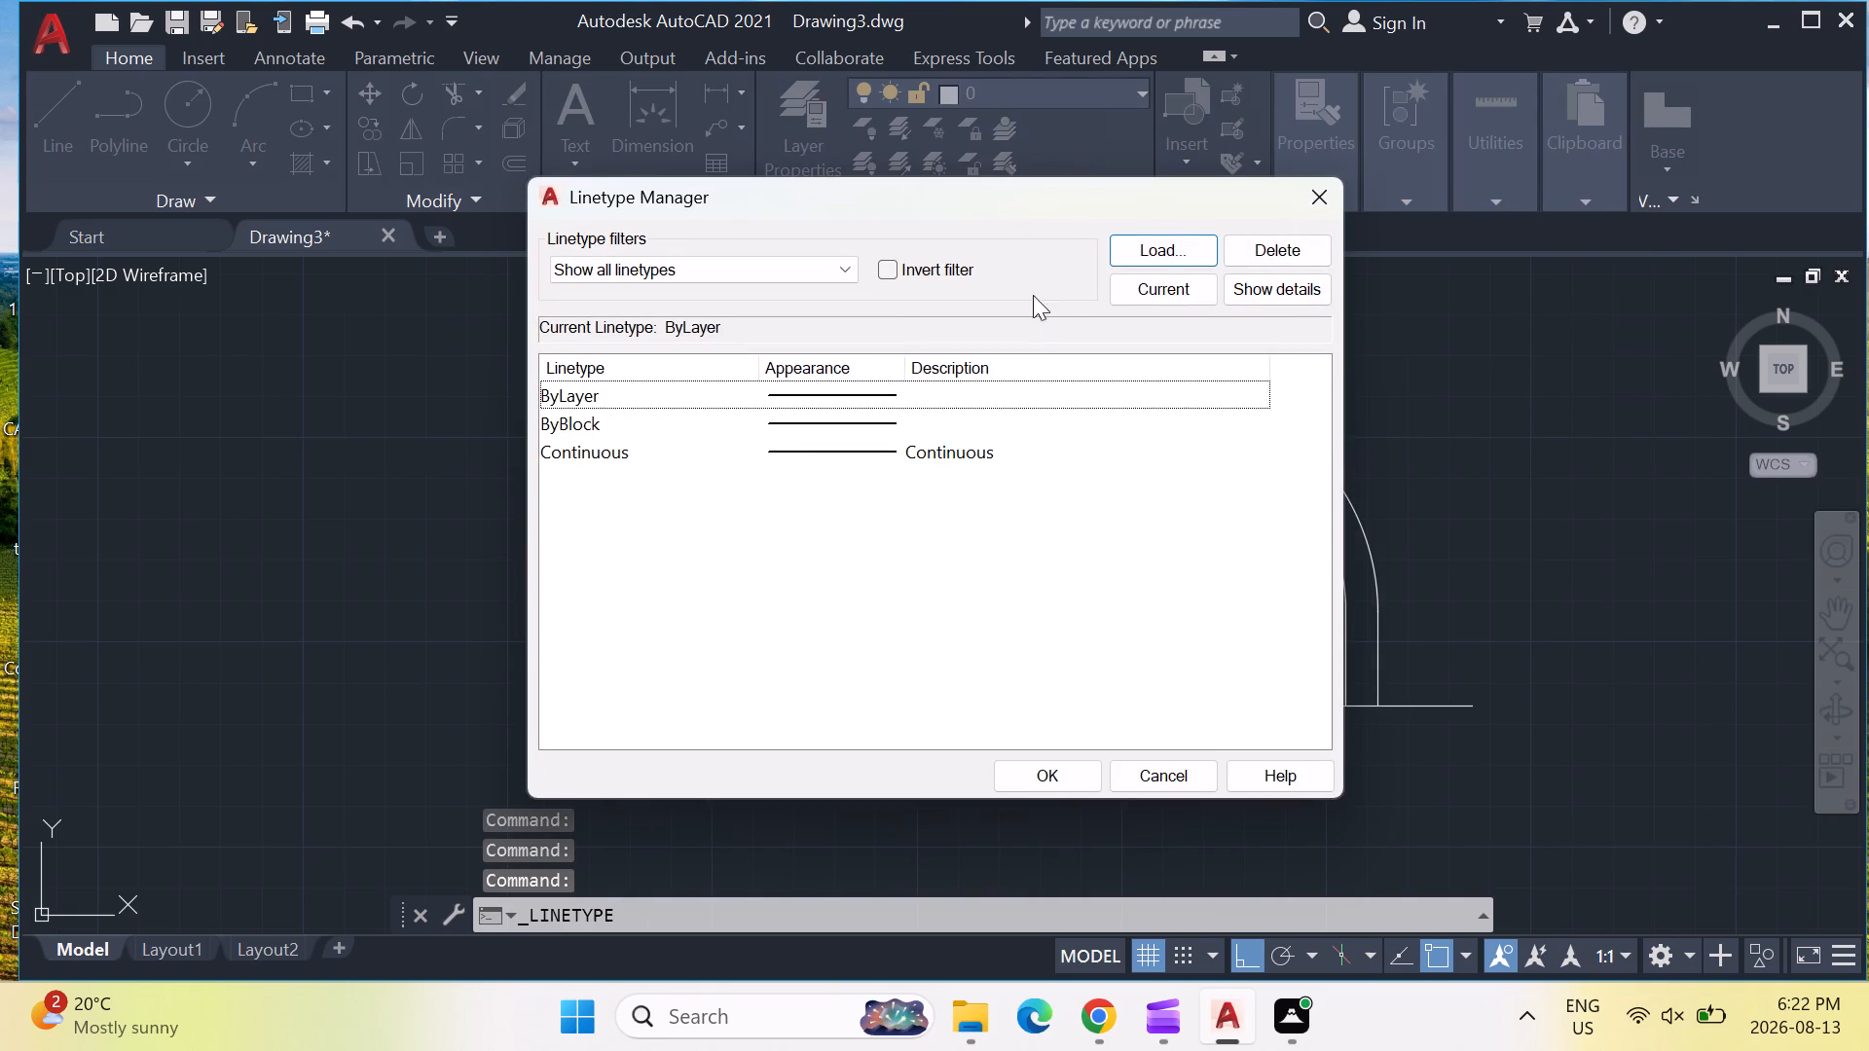
click(1188, 239)
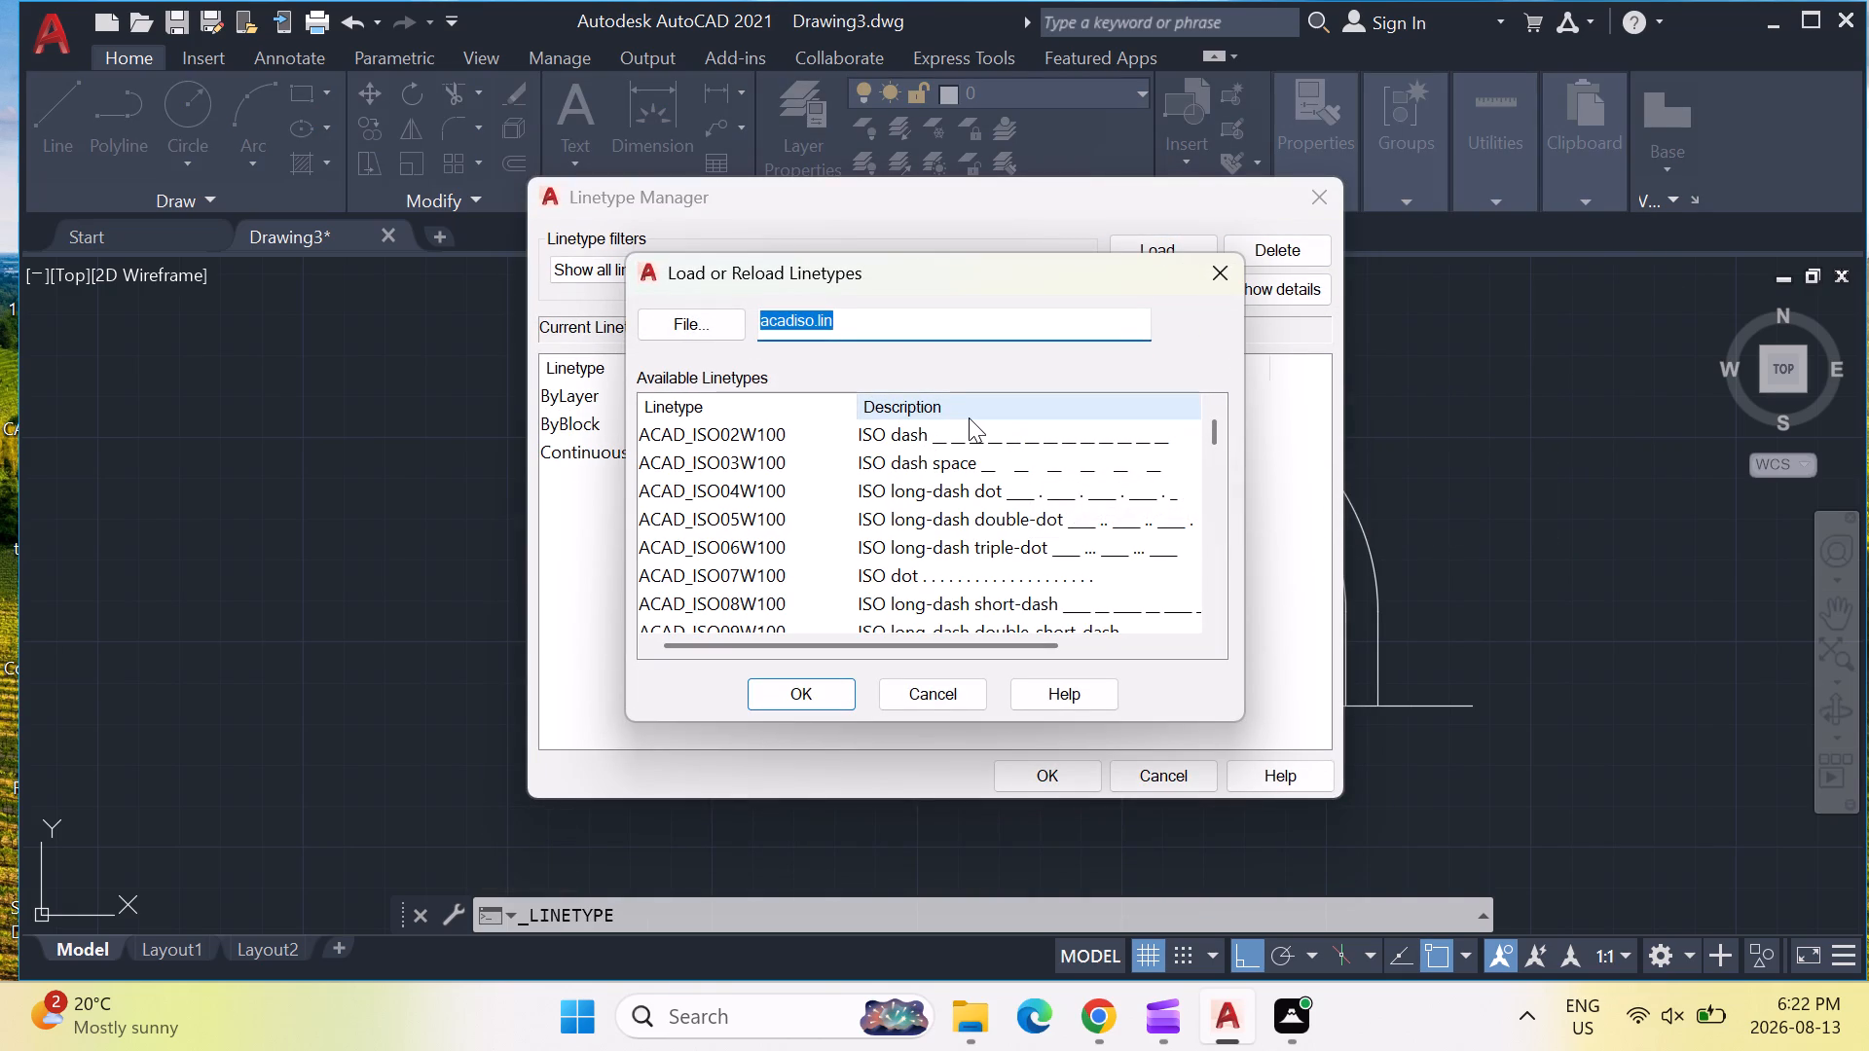
click(984, 436)
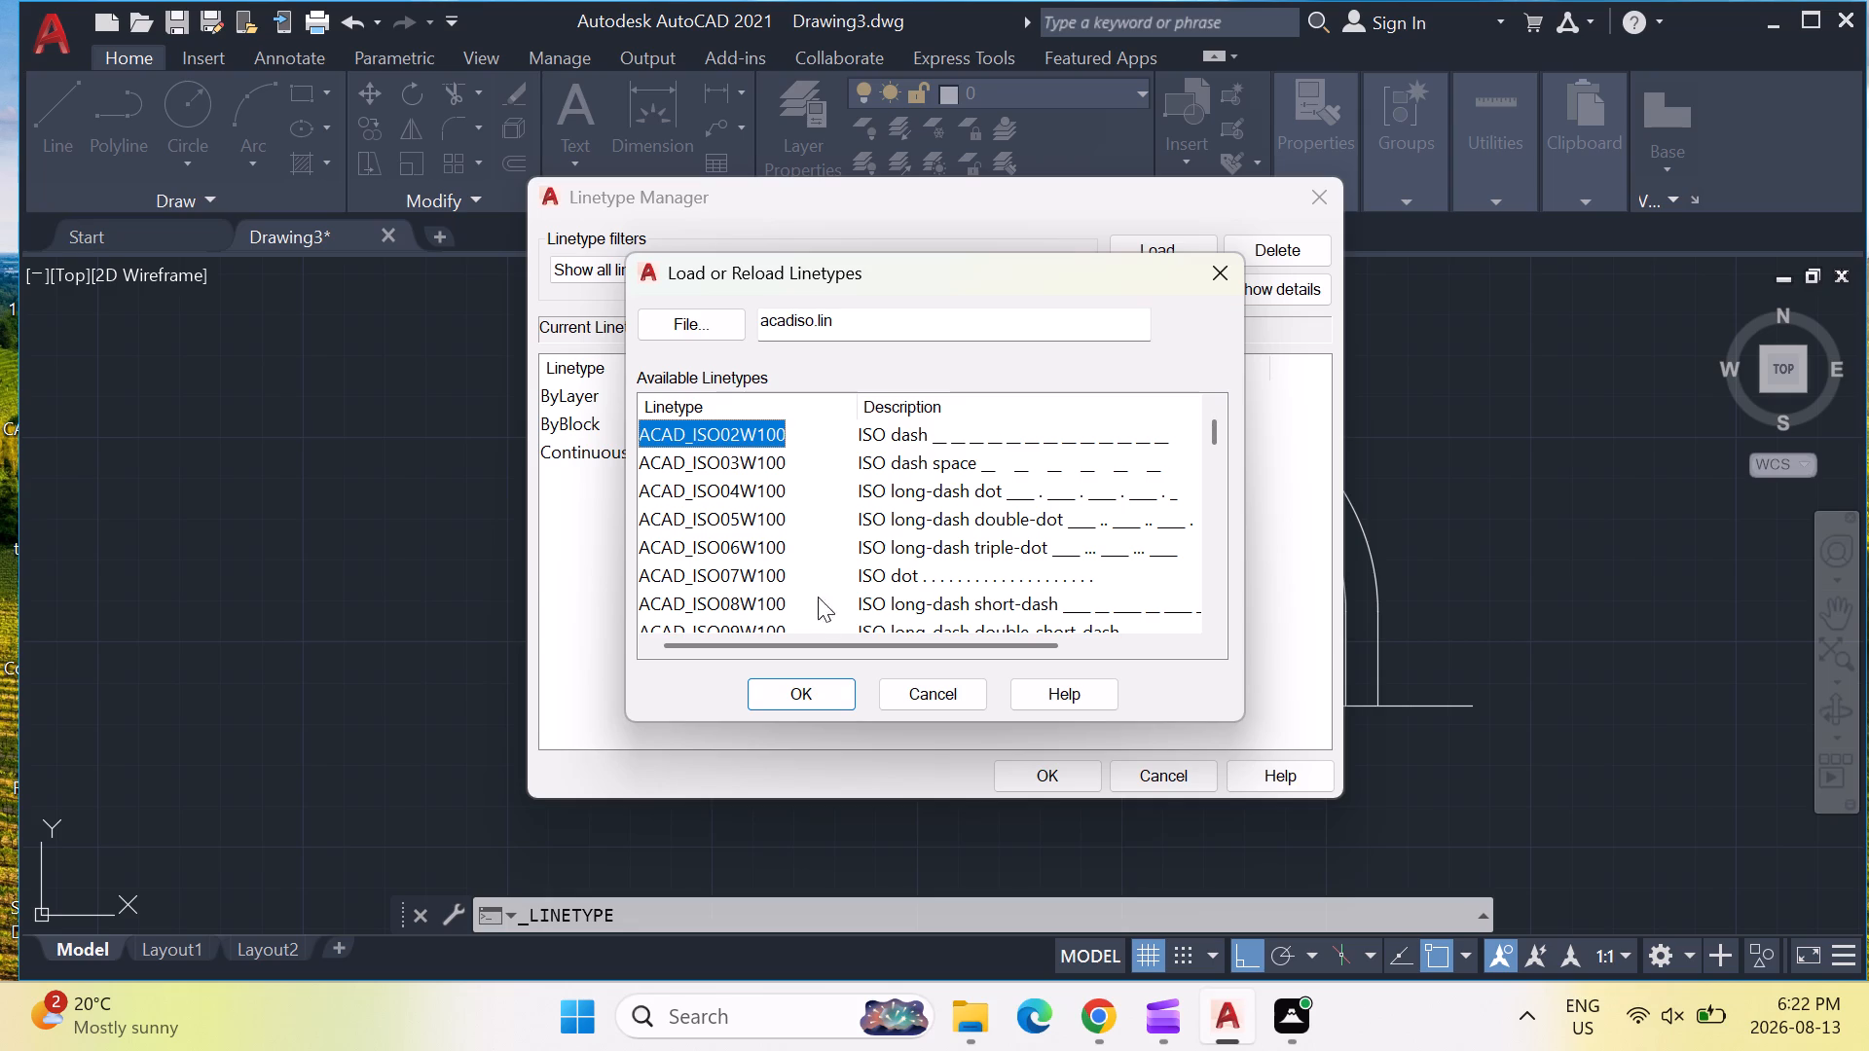
click(824, 696)
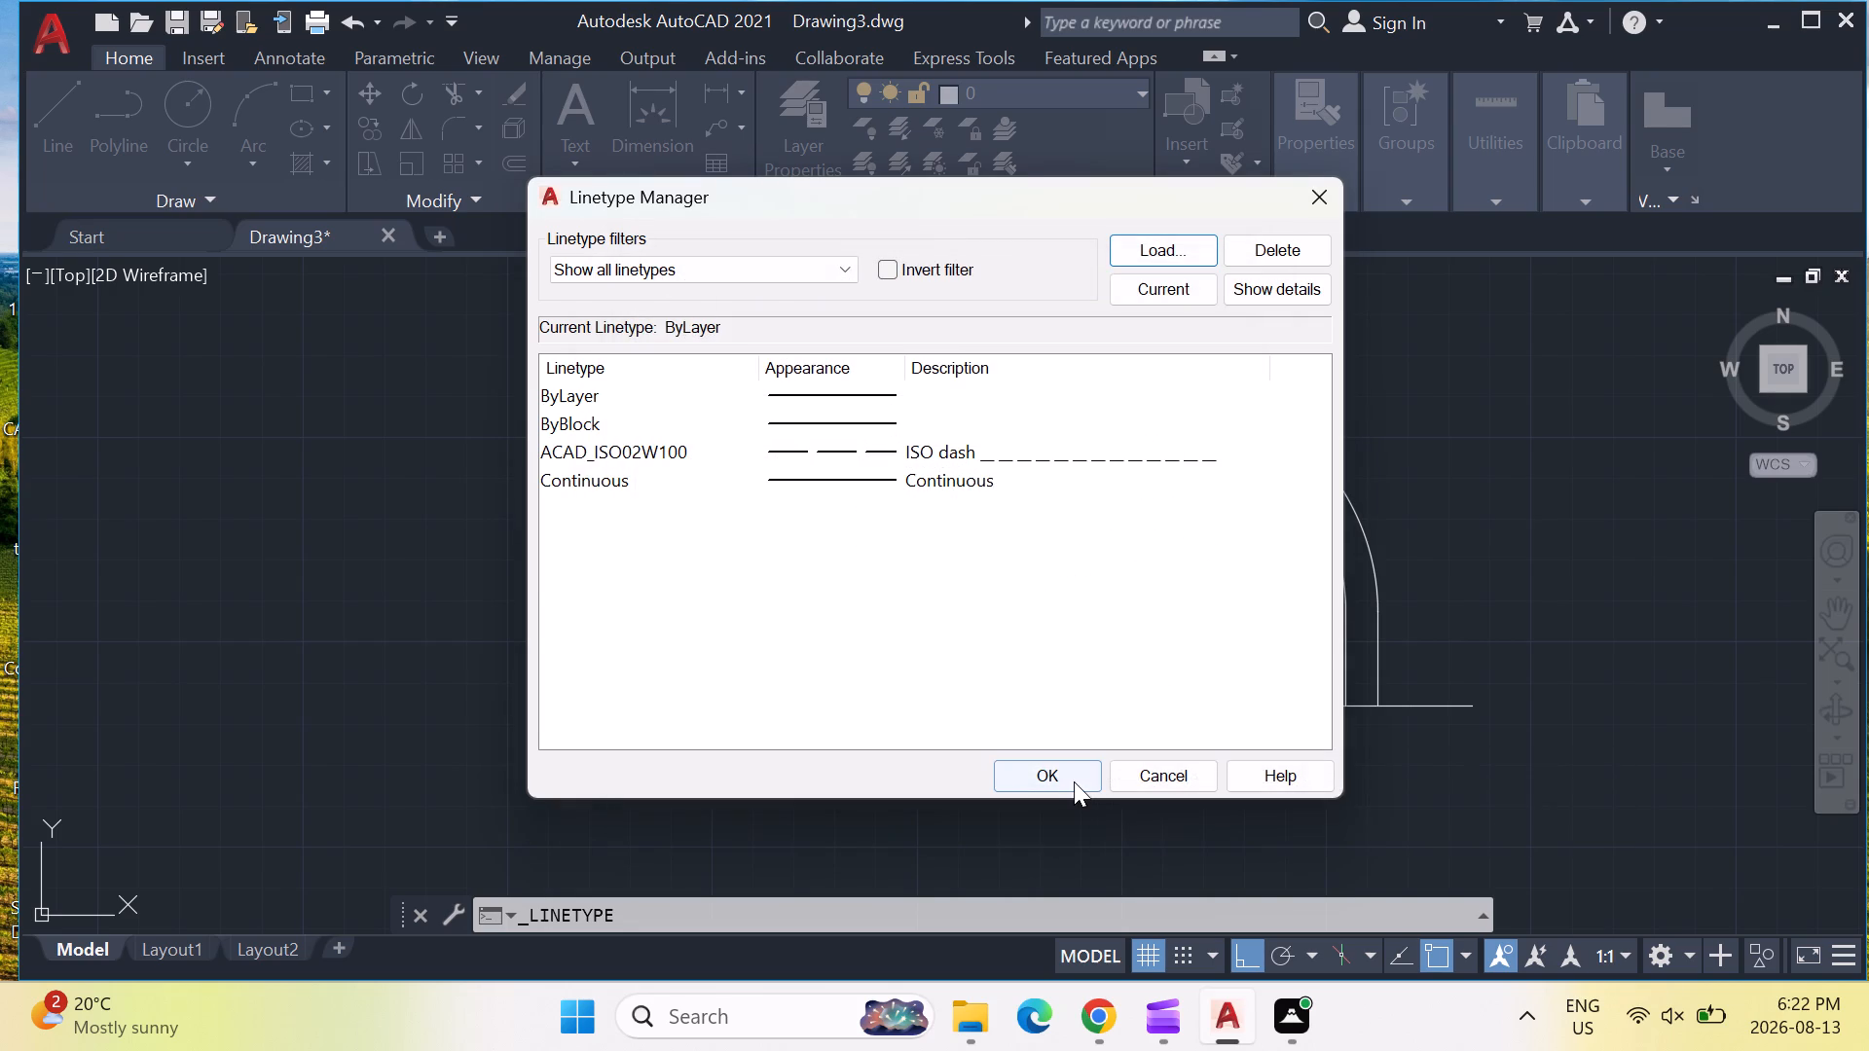
click(1074, 781)
Apply the ACAD_ISO02W100 linetype to the middle curved polyline.
click(1091, 472)
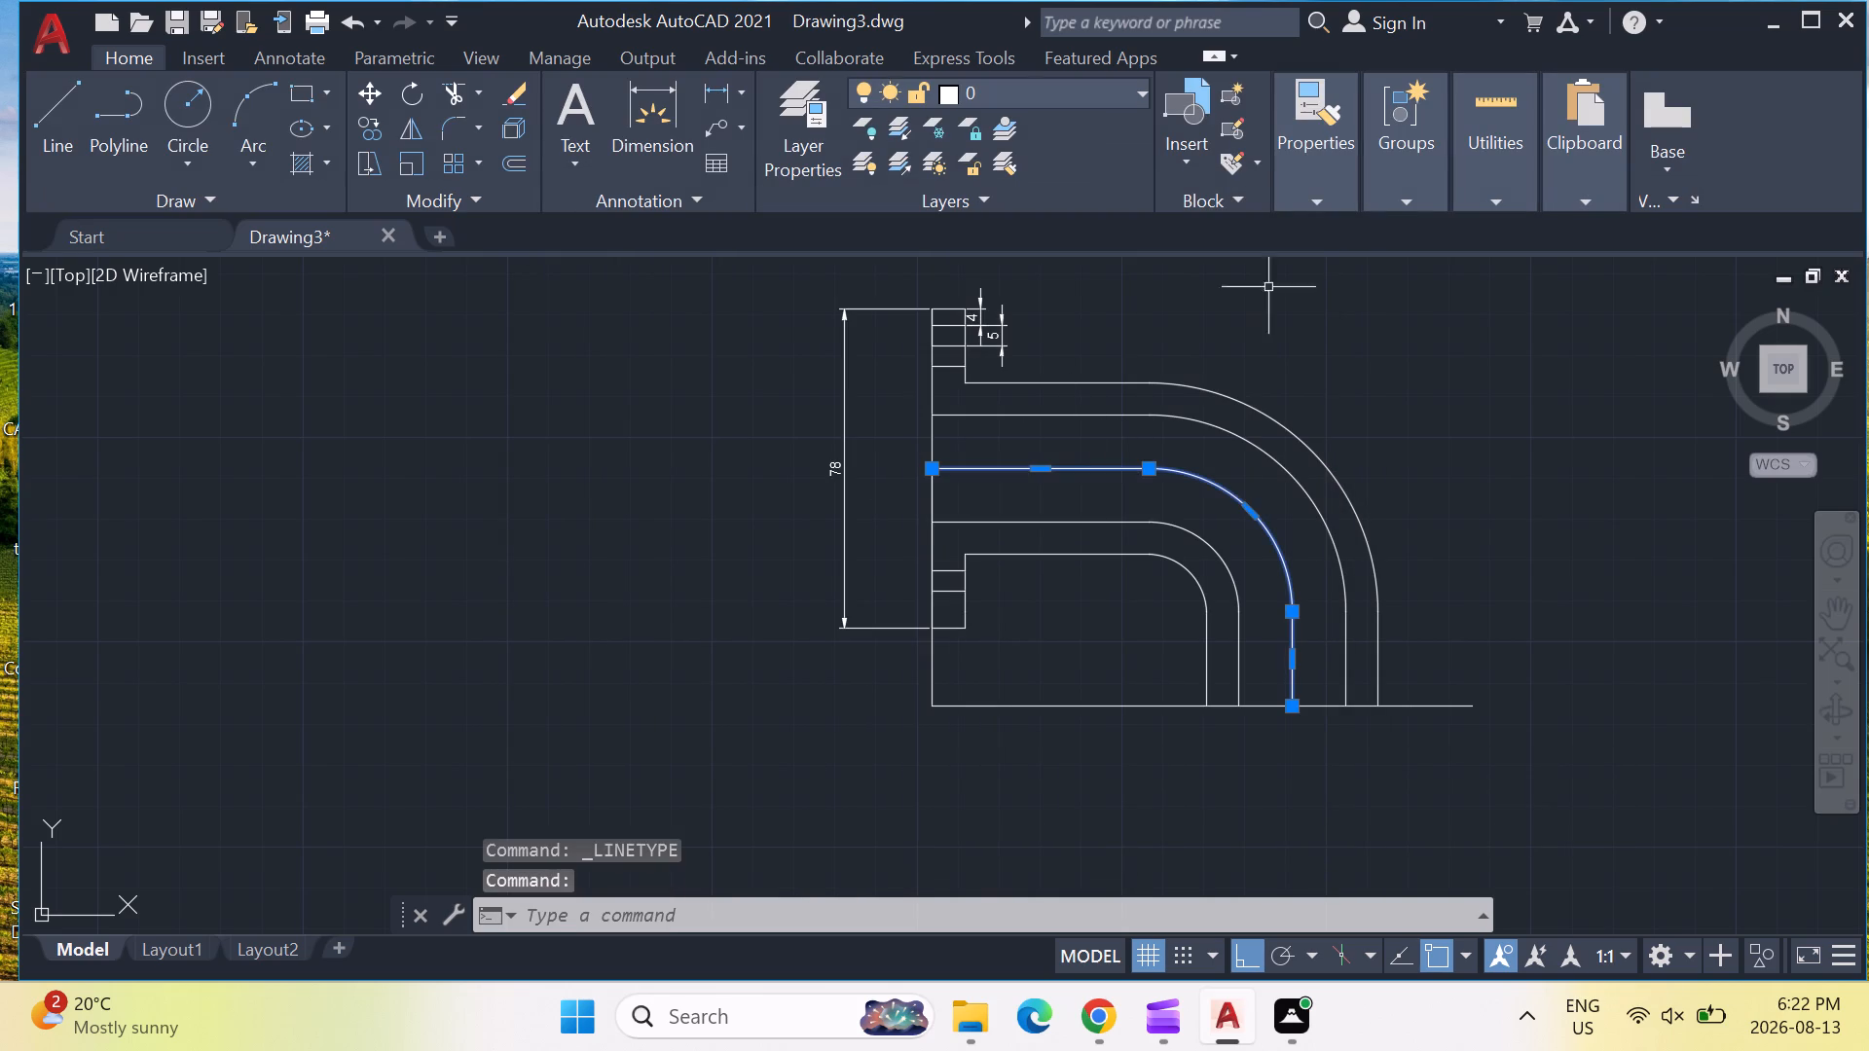
click(1337, 195)
click(1407, 298)
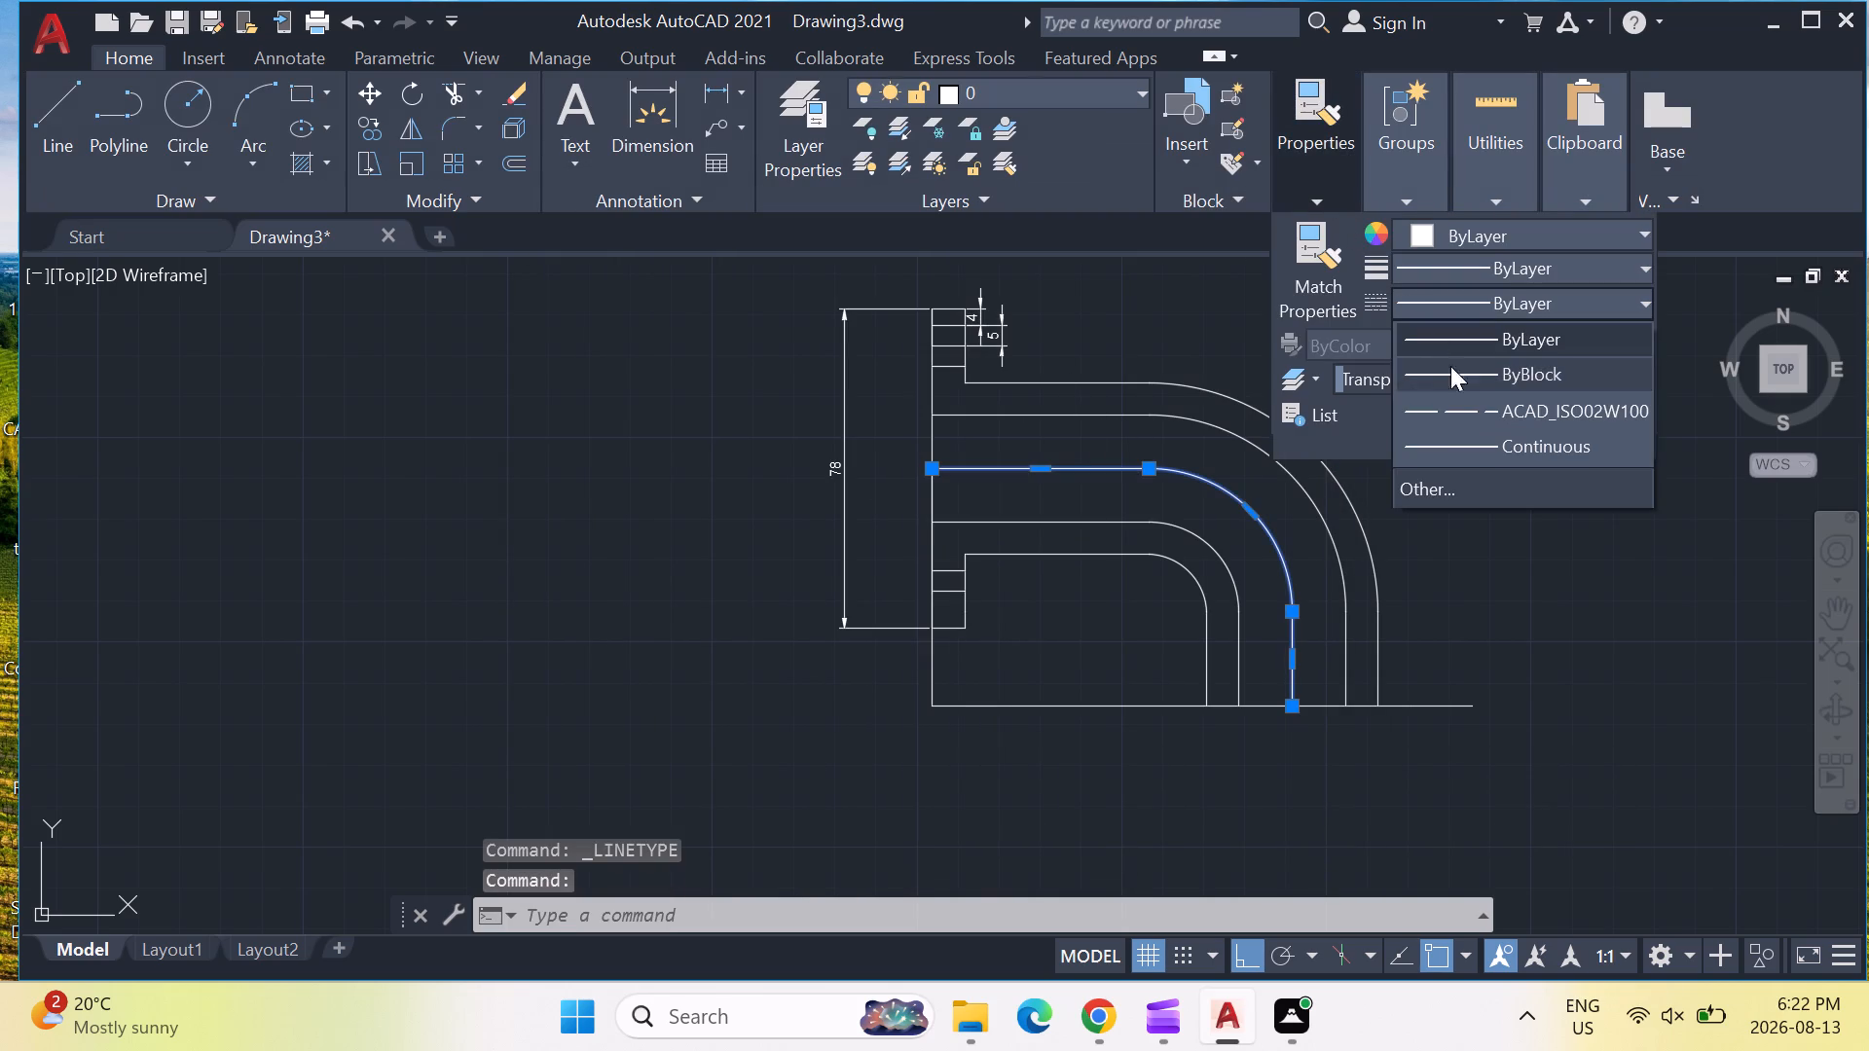
click(1459, 410)
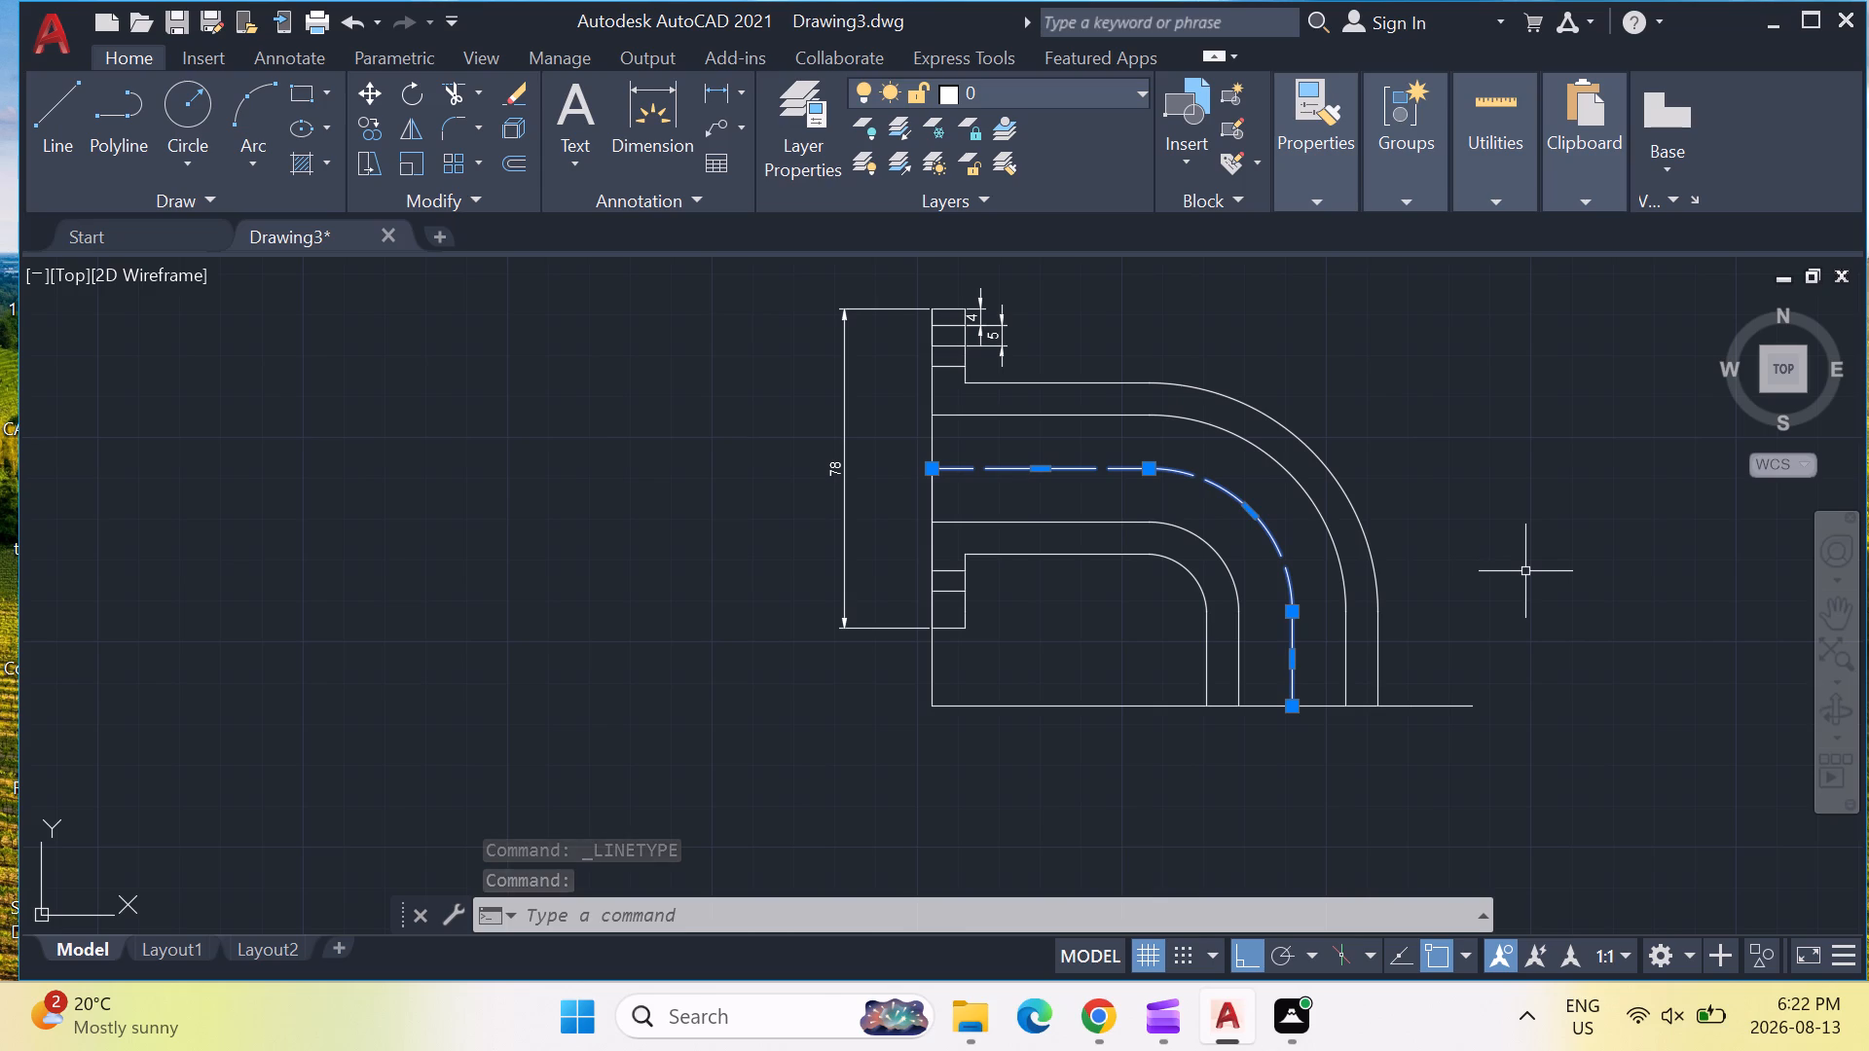
click(1521, 571)
key(Return)
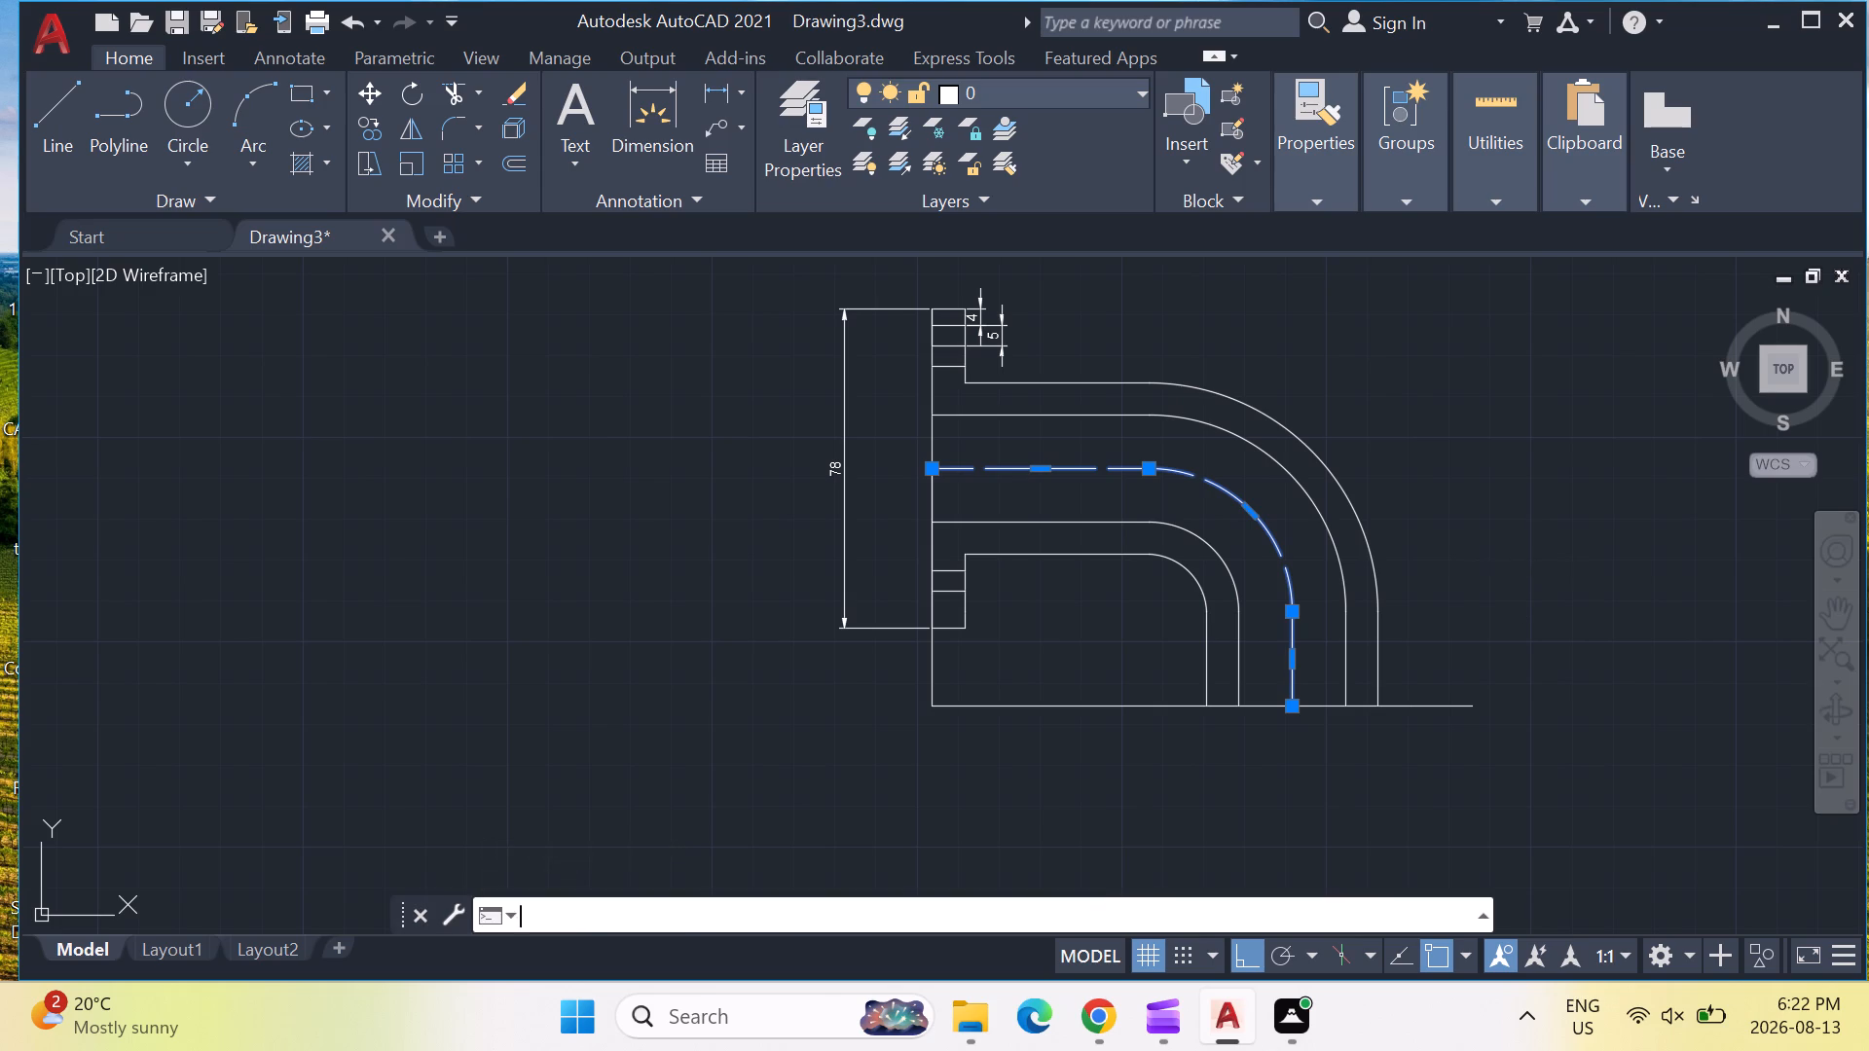
key(Escape)
key(Escape)
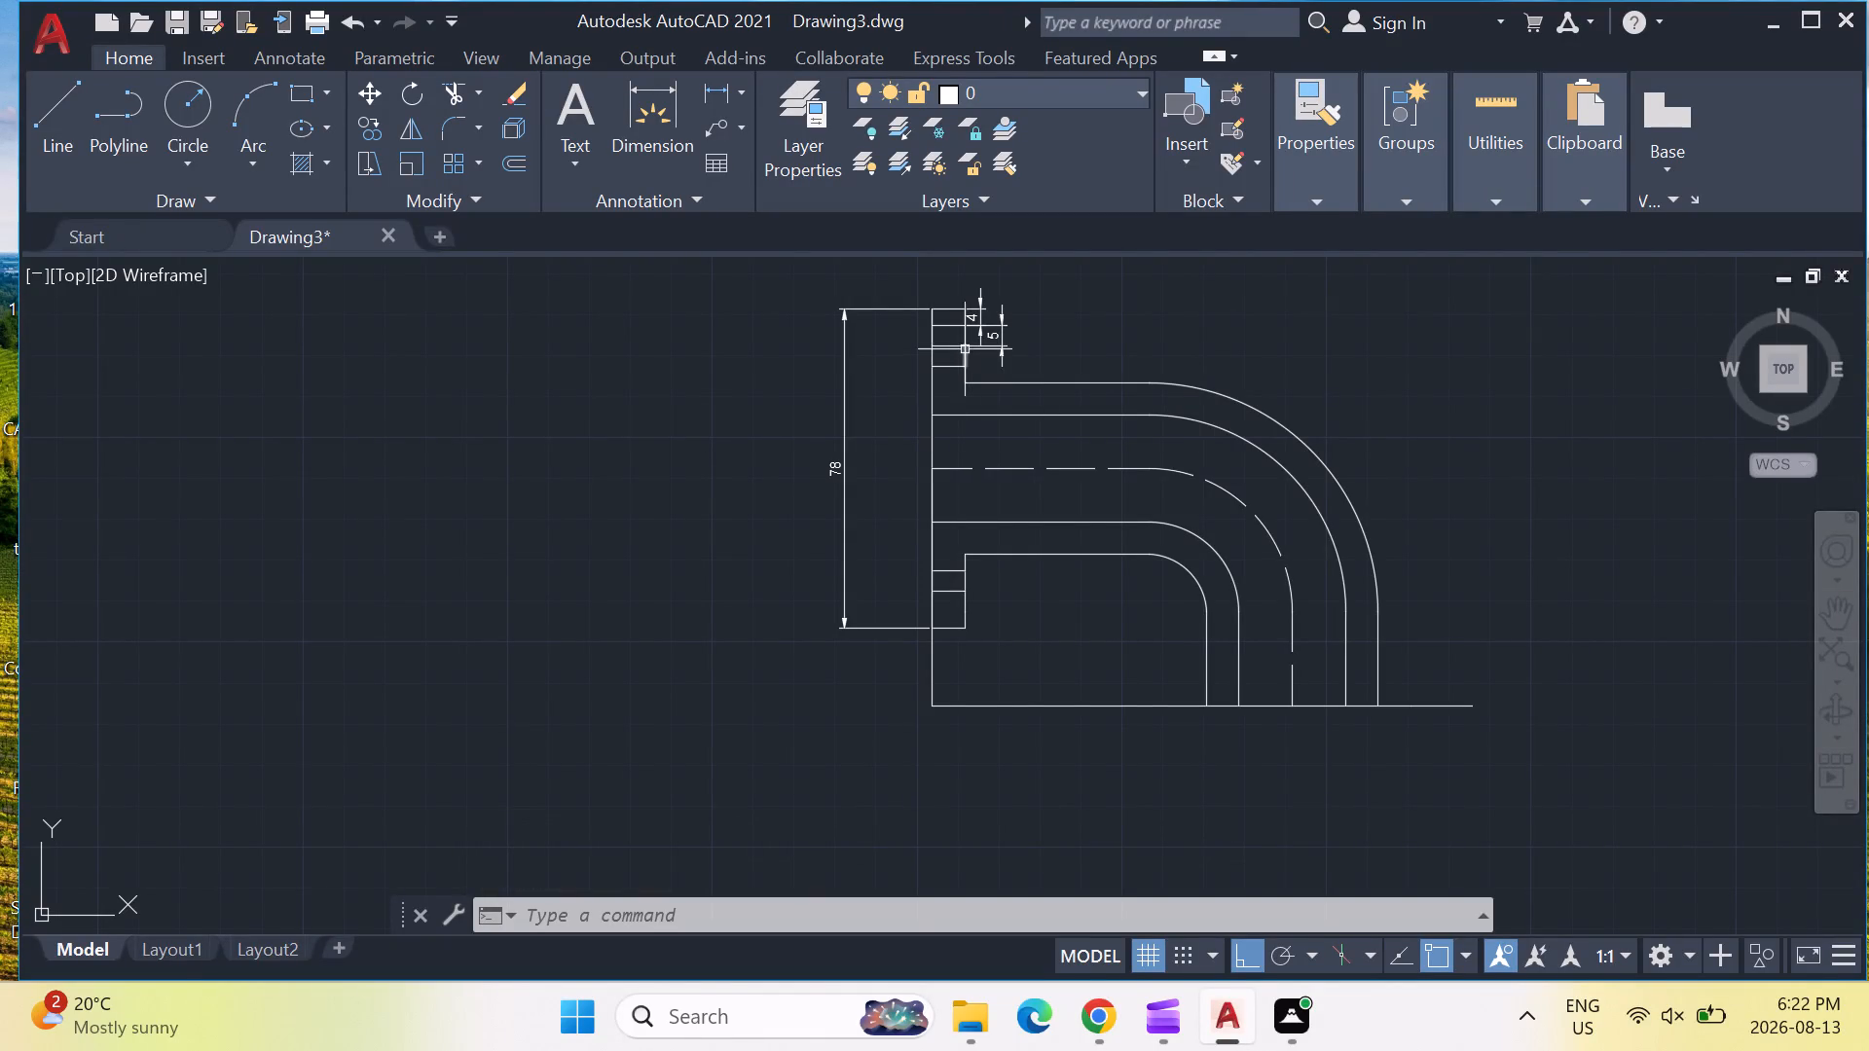
Draw a horizontal line across the lower end block, between its lowest dividing line and its bottom edge.
scroll(976, 569, up, 1)
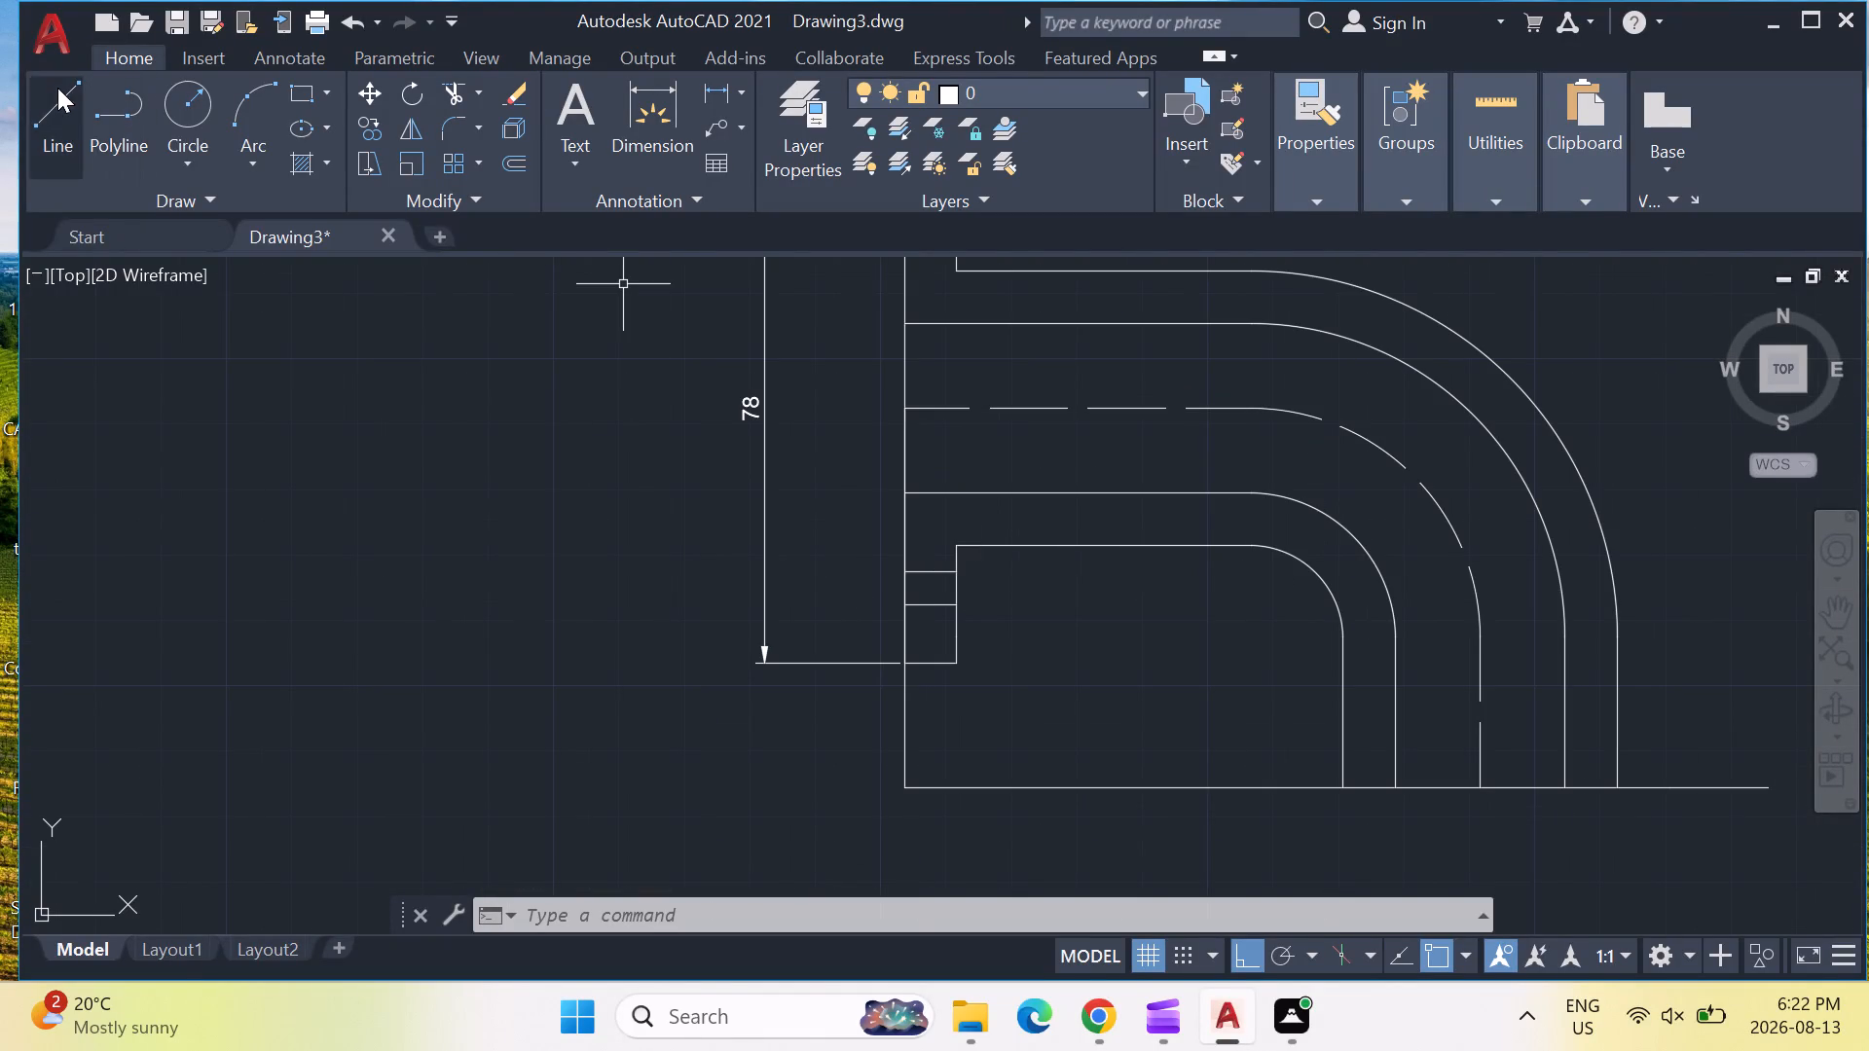
click(57, 88)
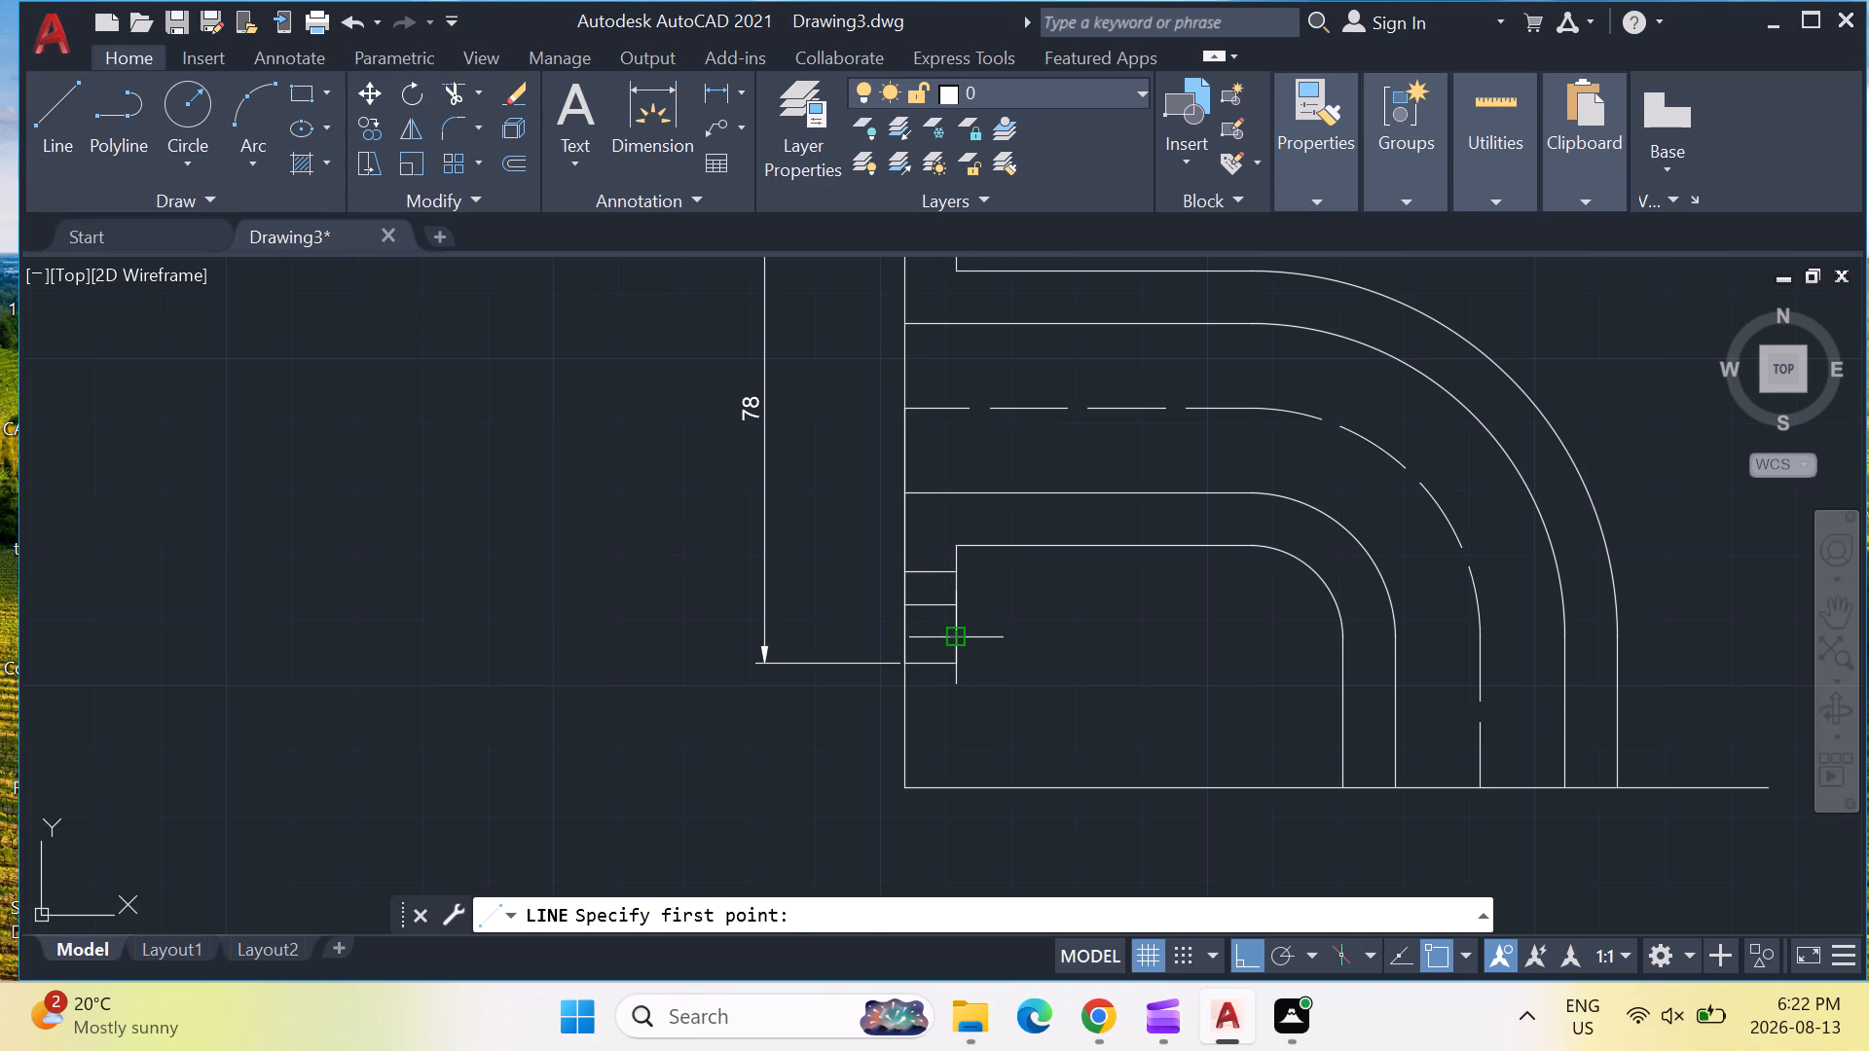
click(962, 644)
click(907, 643)
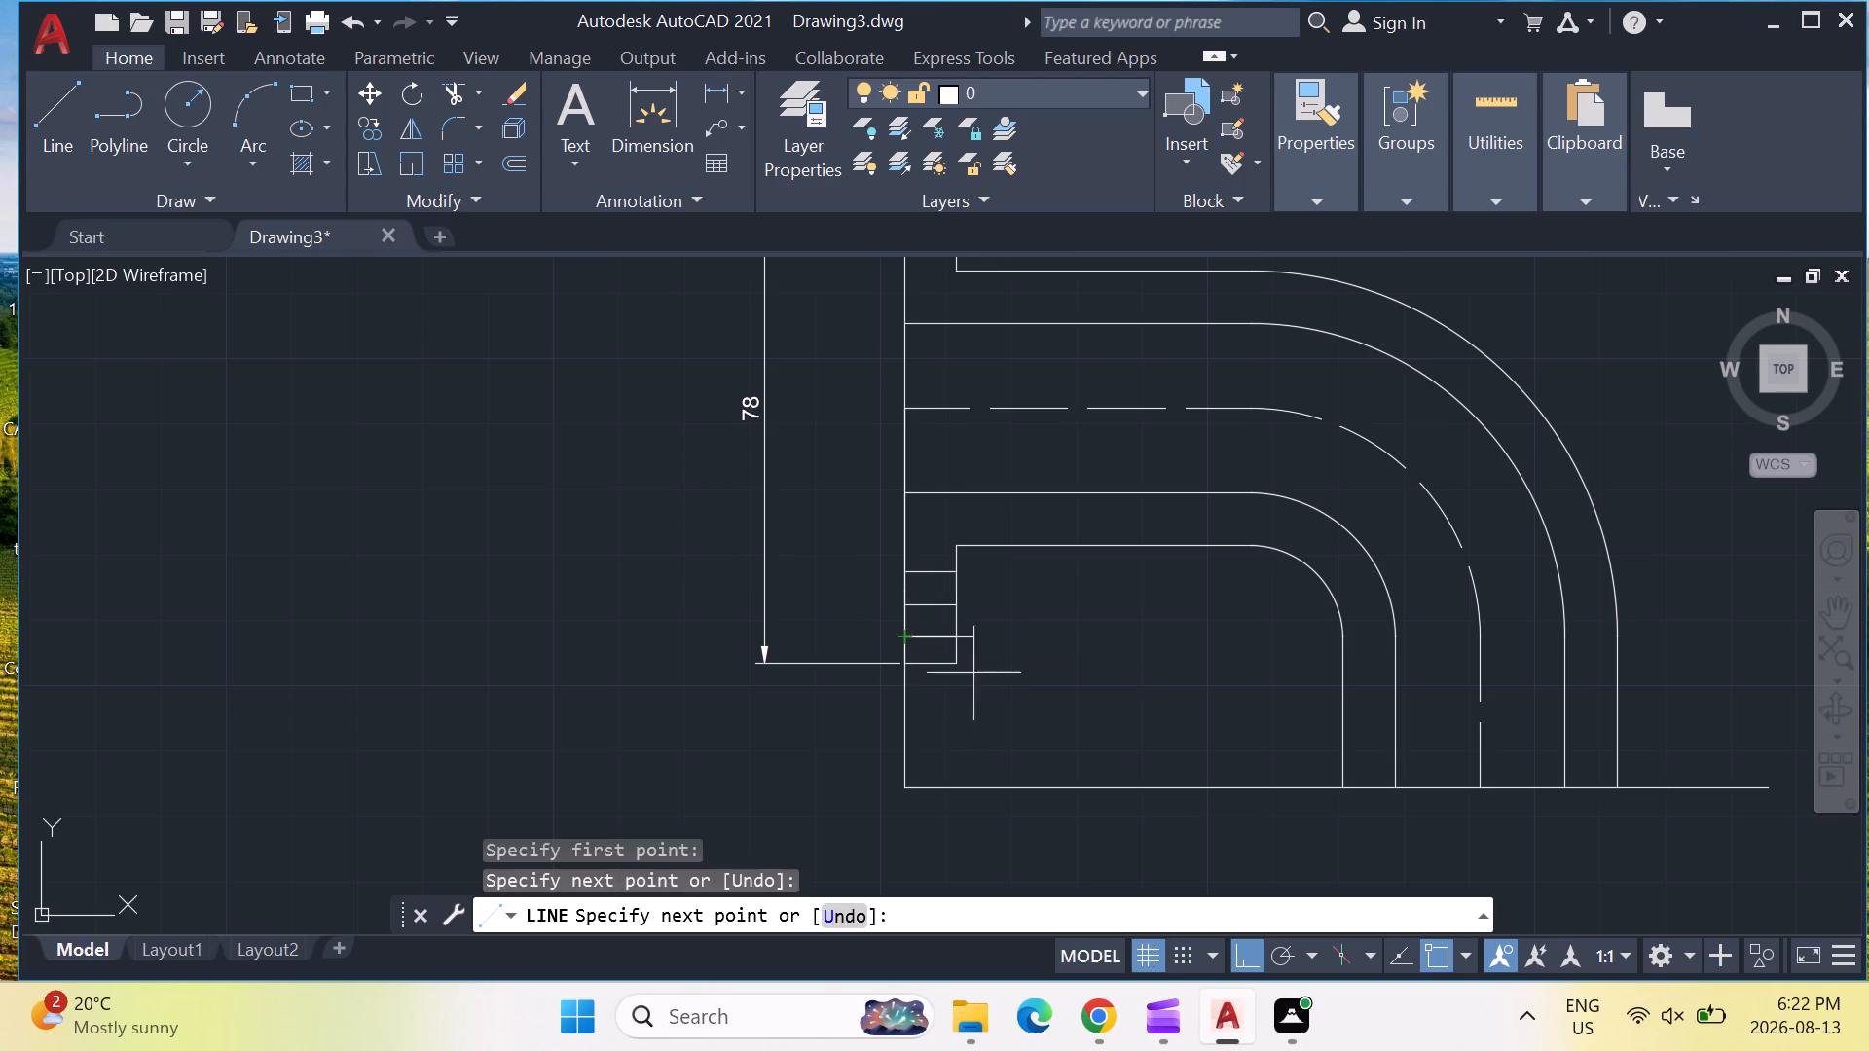
key(Escape)
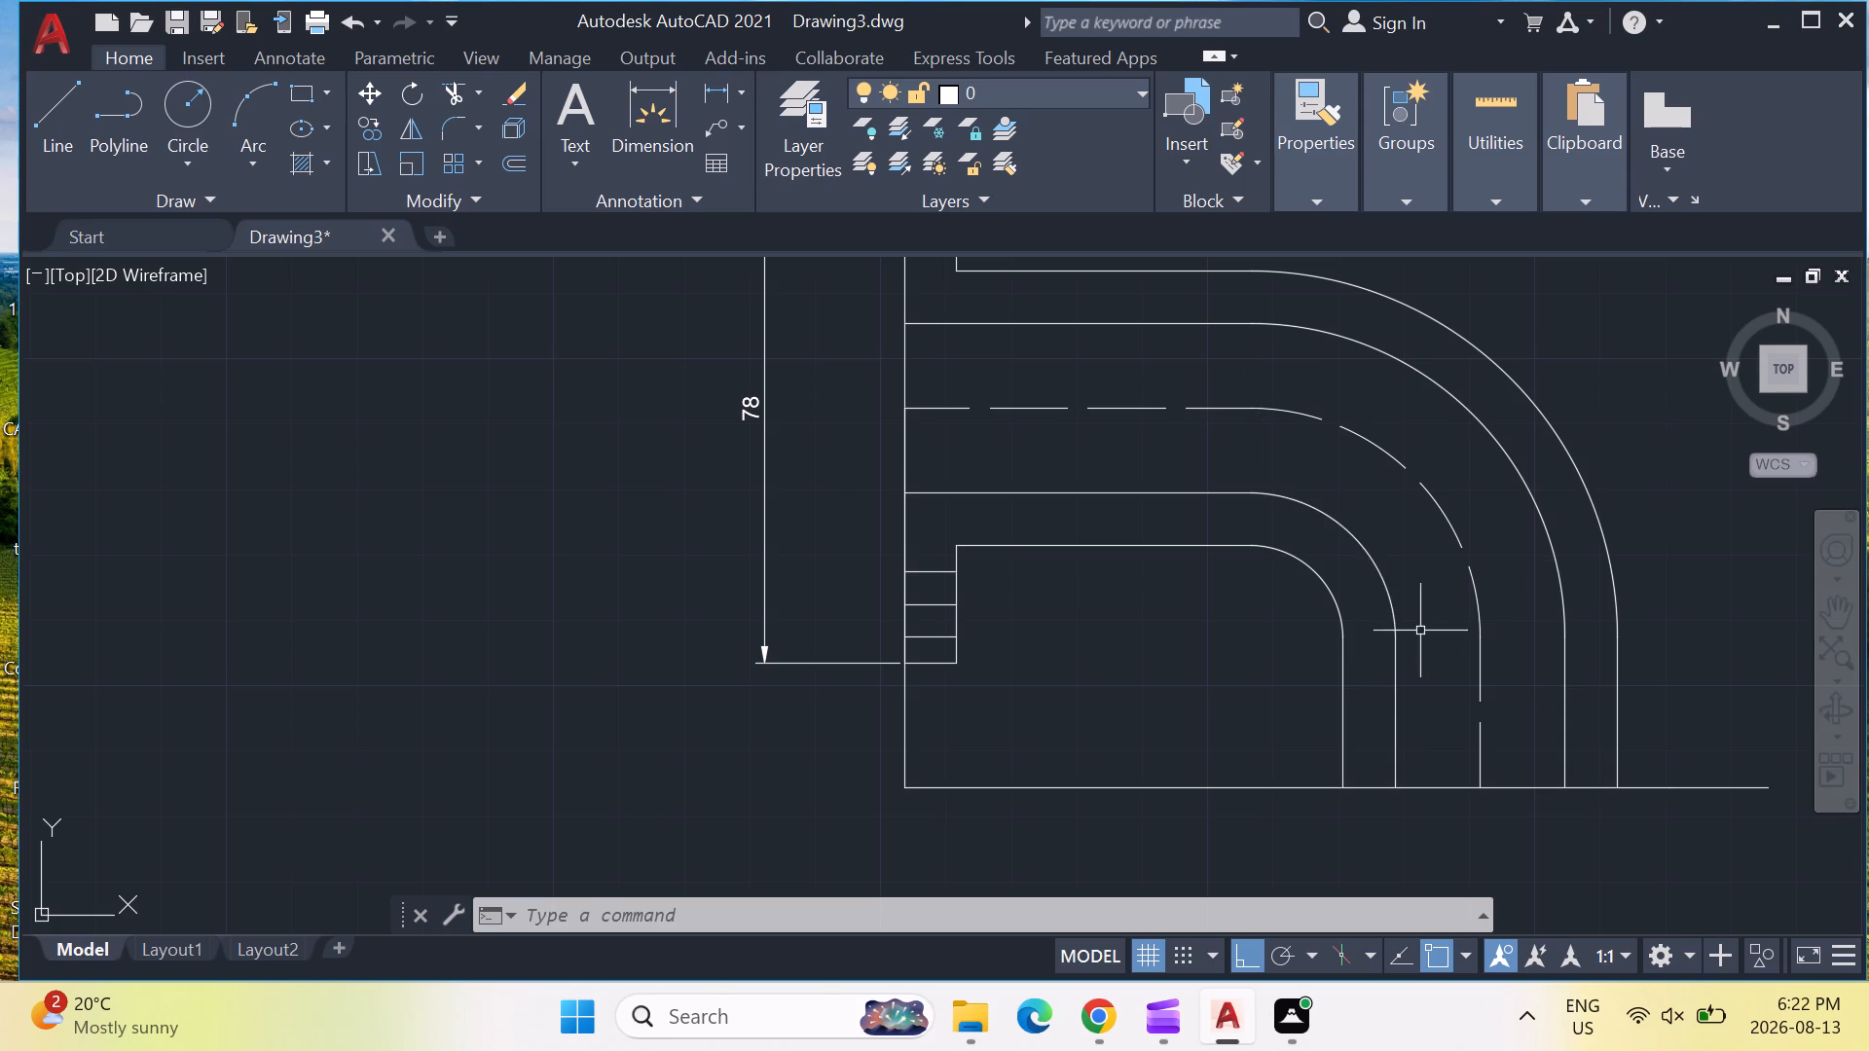
Draw connected lines from the dashed centreline's lower end: down below the base line, 29 units left, and about 17 units up.
middle_drag(1435, 617, 1390, 581)
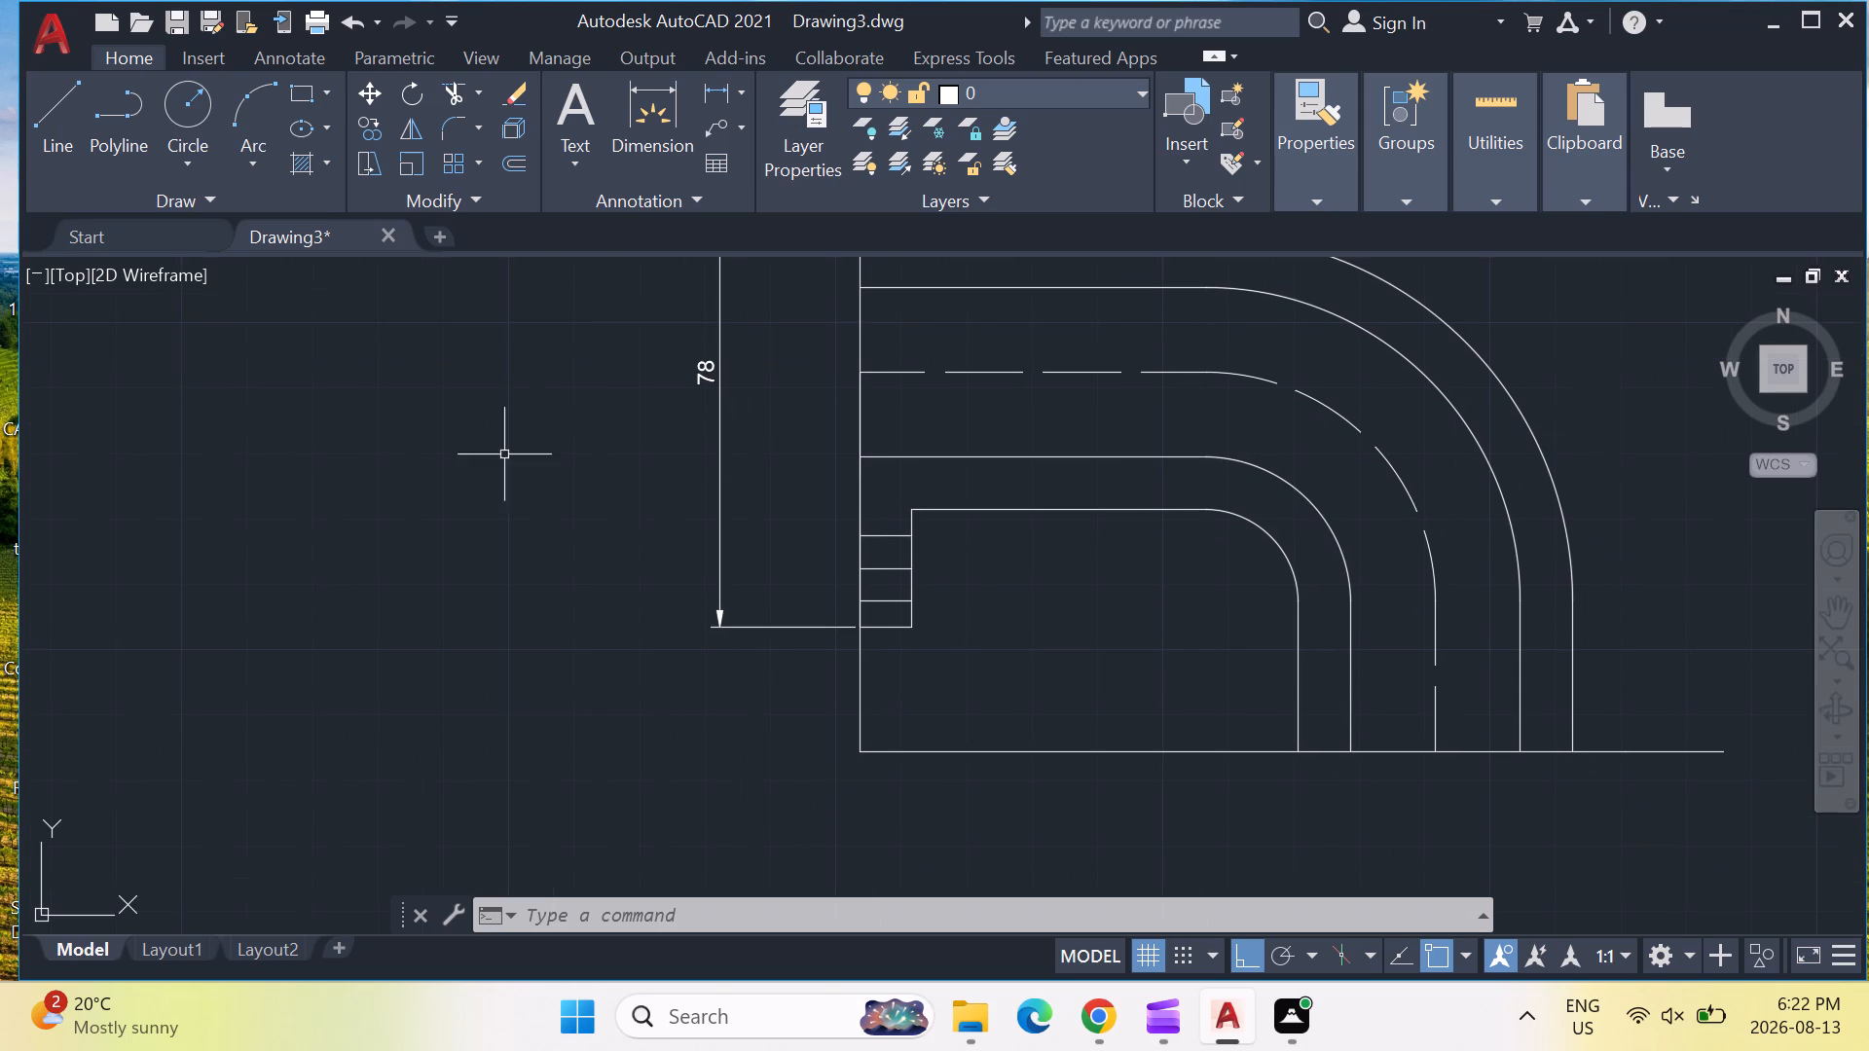
click(56, 93)
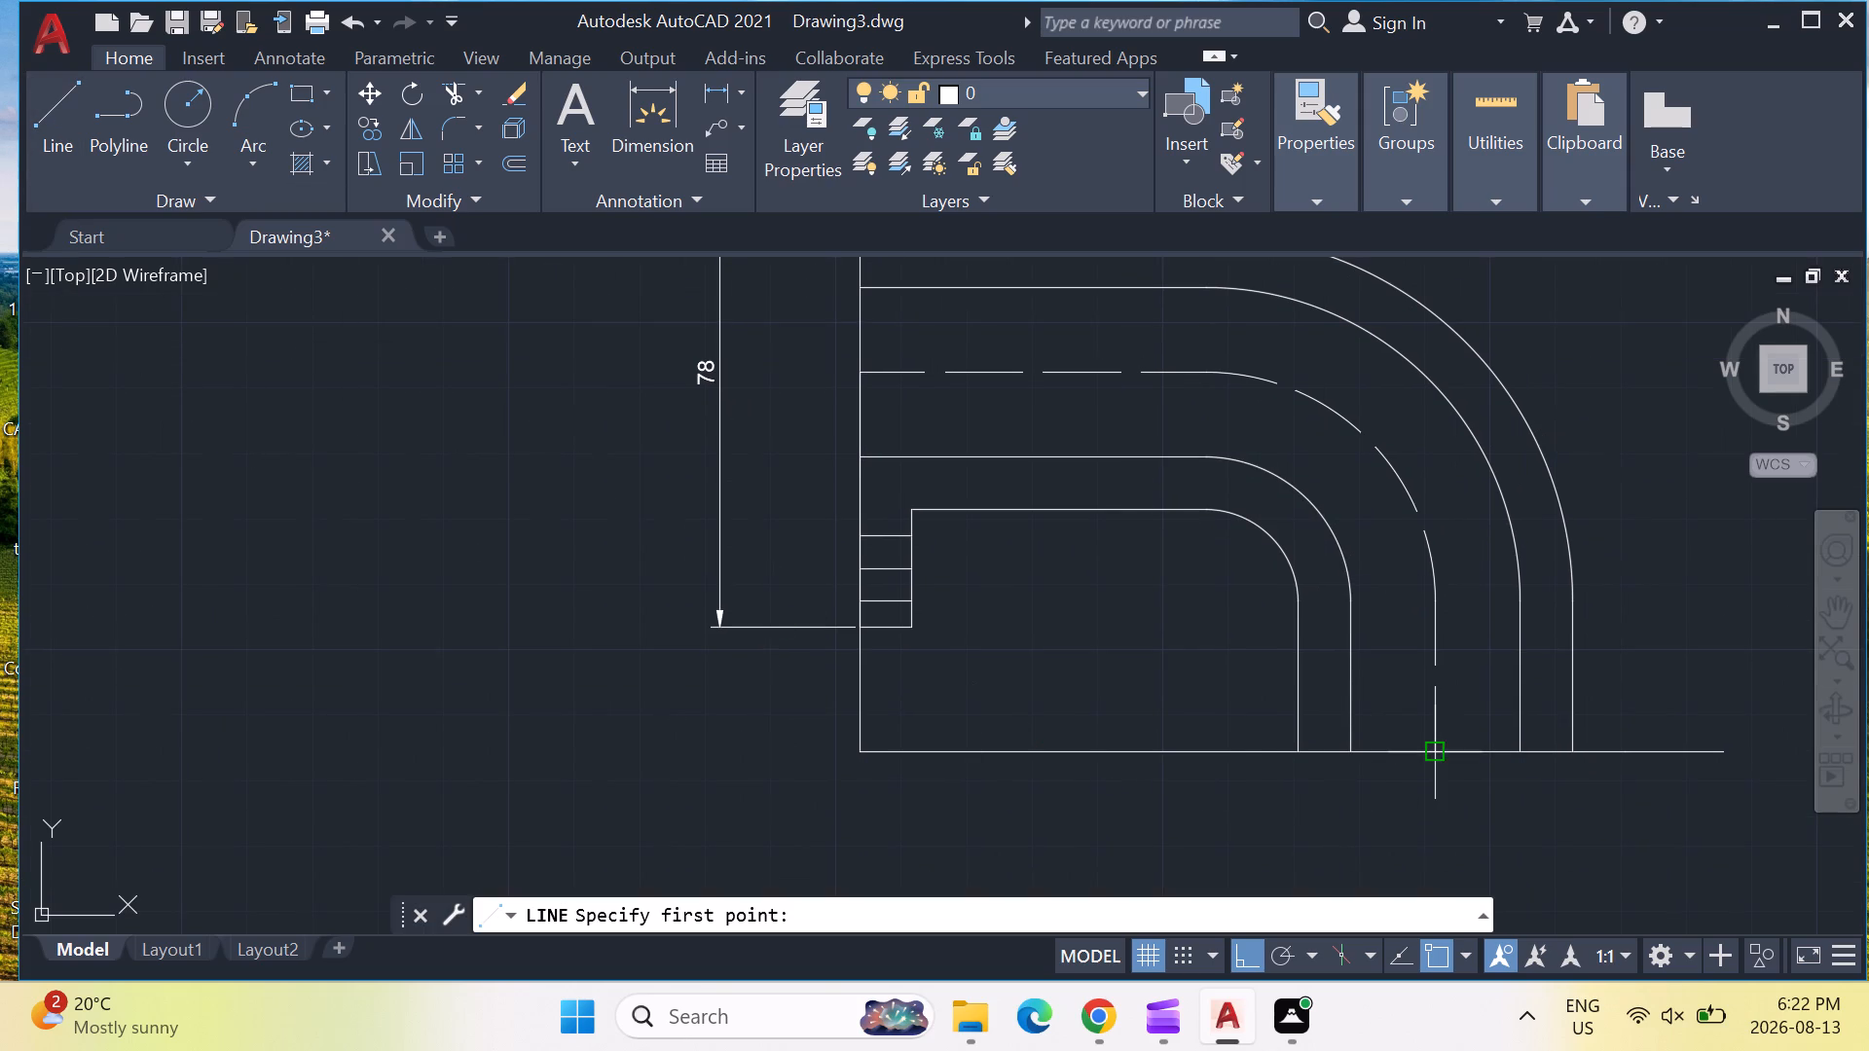
click(1434, 760)
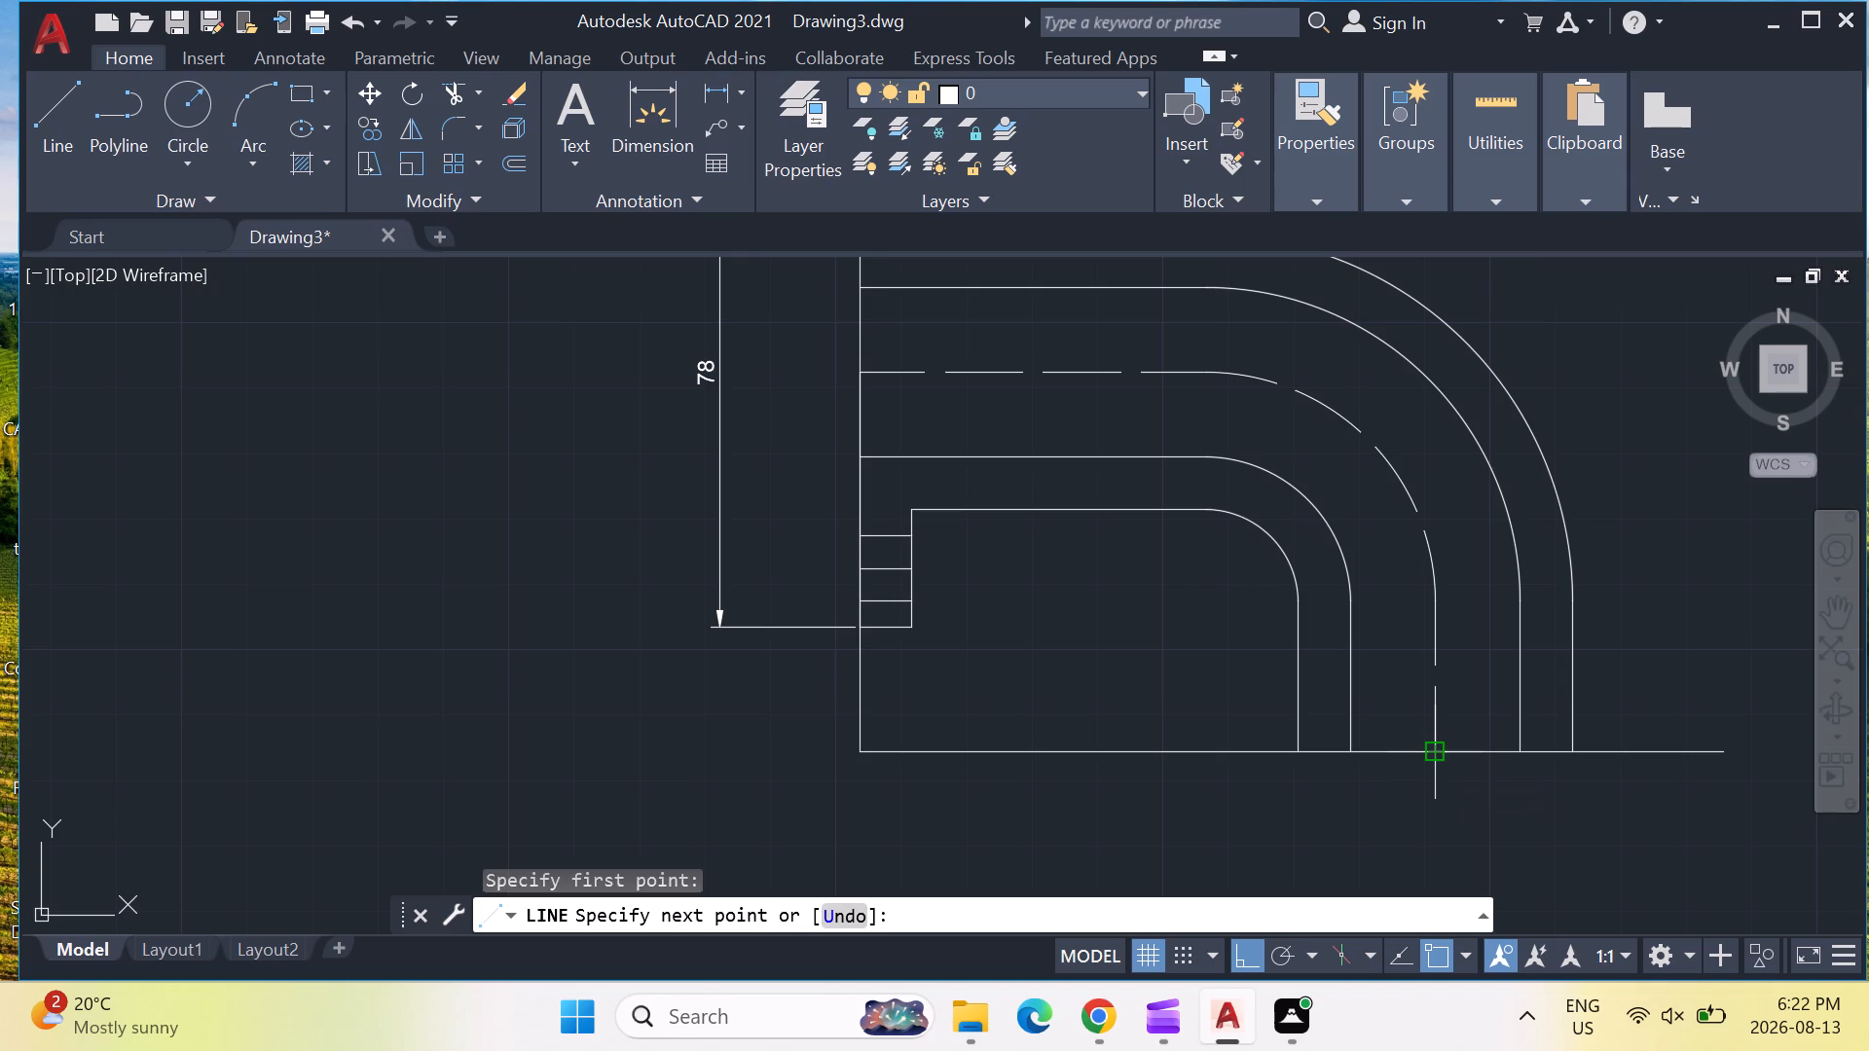
click(1442, 824)
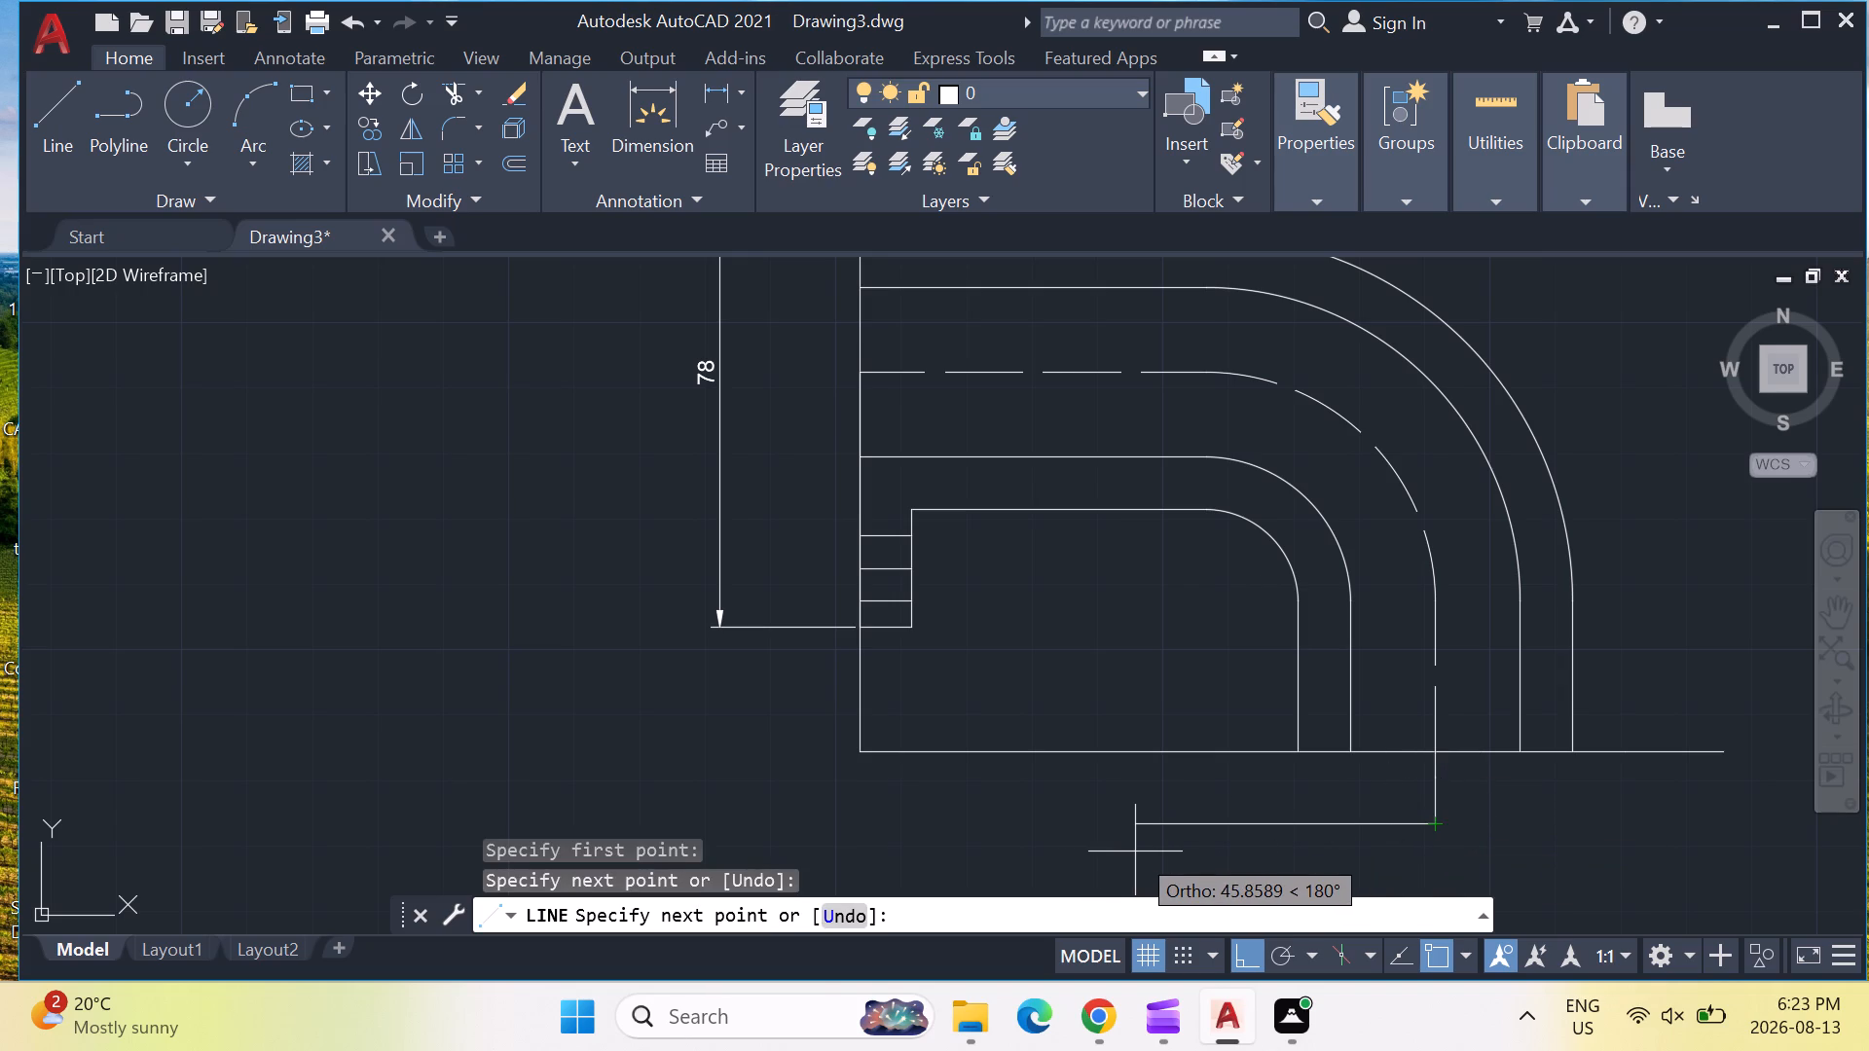
text(29)
key(Return)
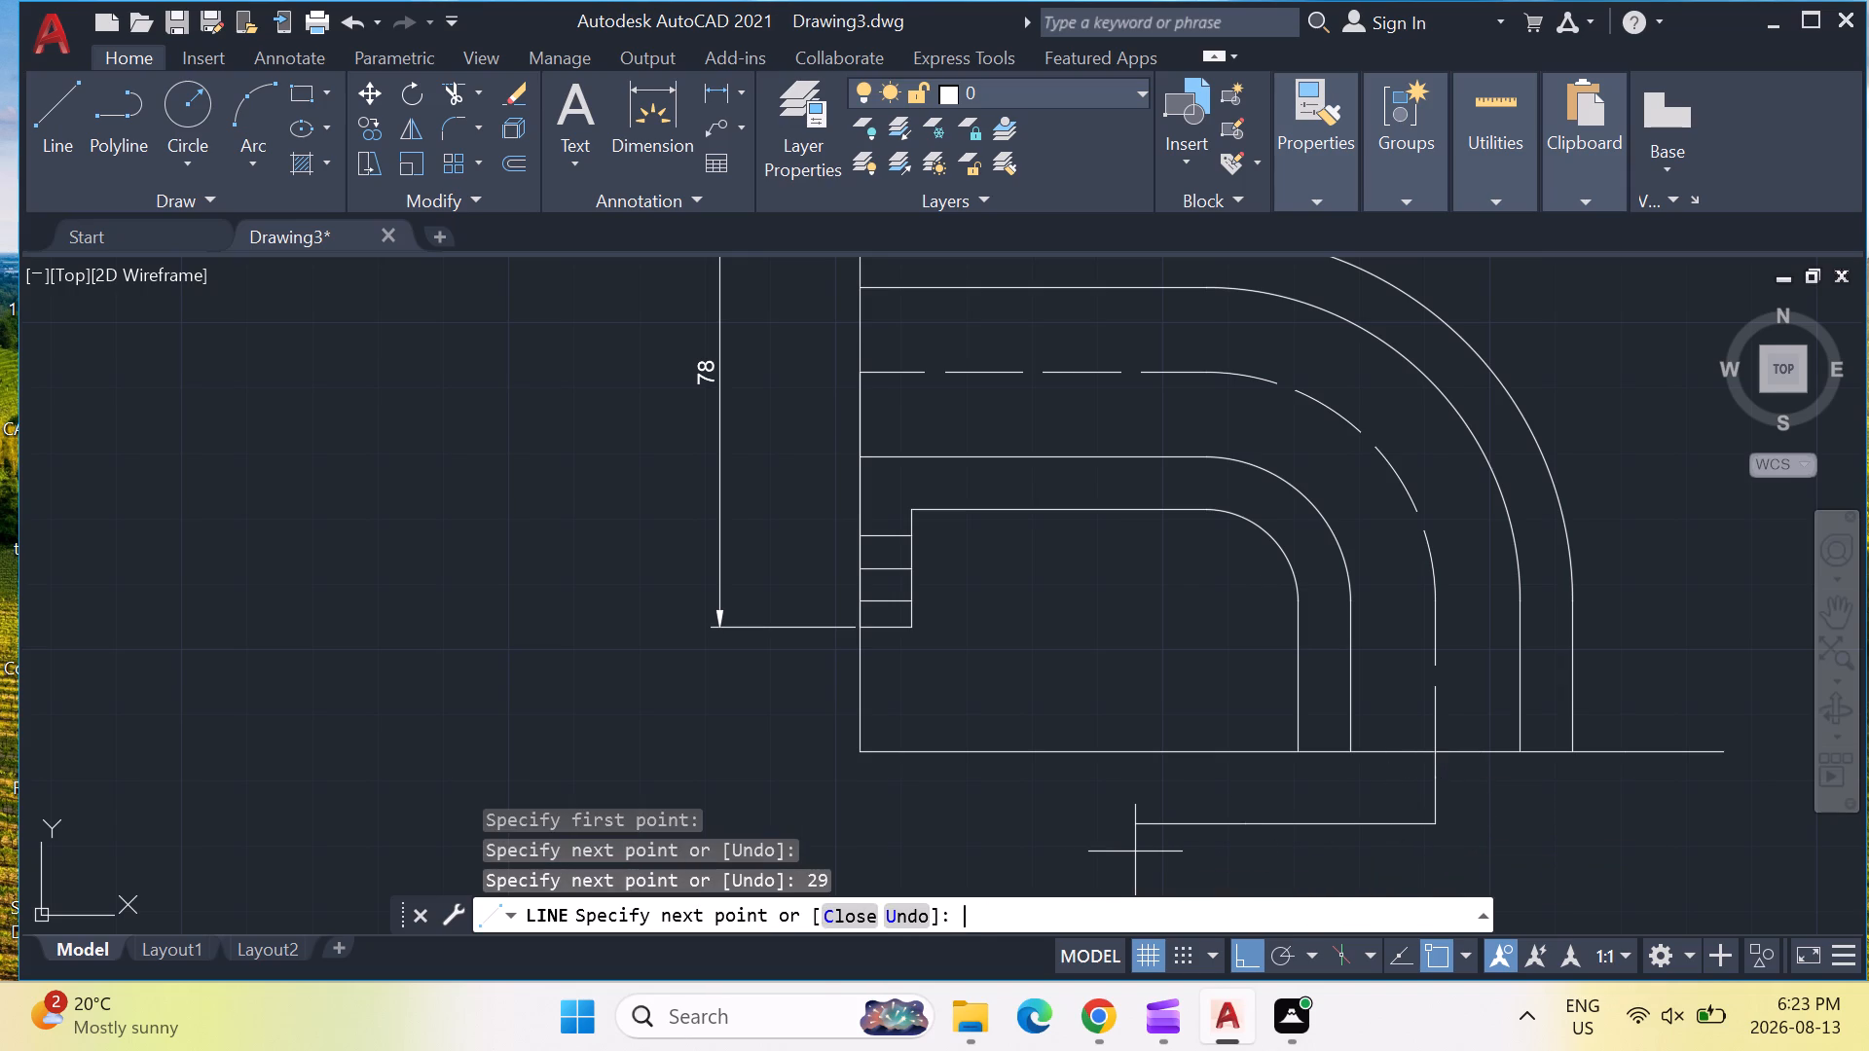
click(1188, 713)
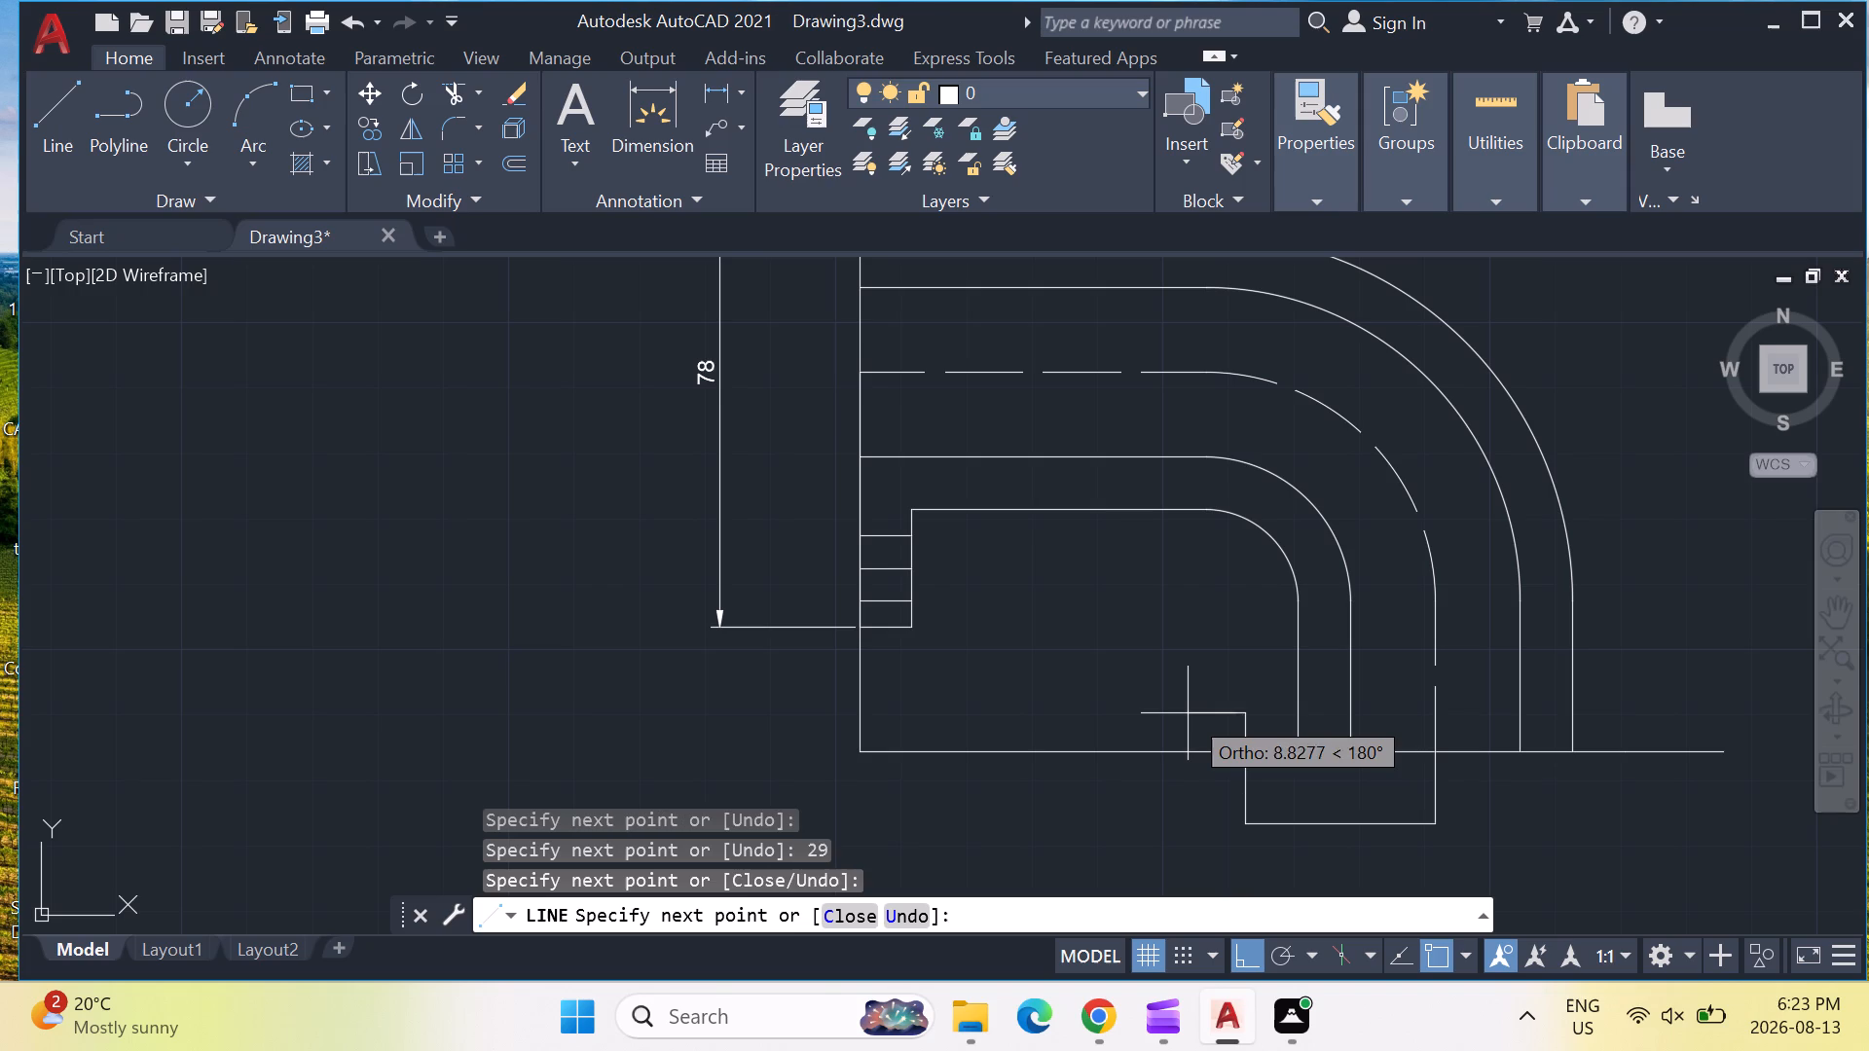
key(Escape)
key(Escape)
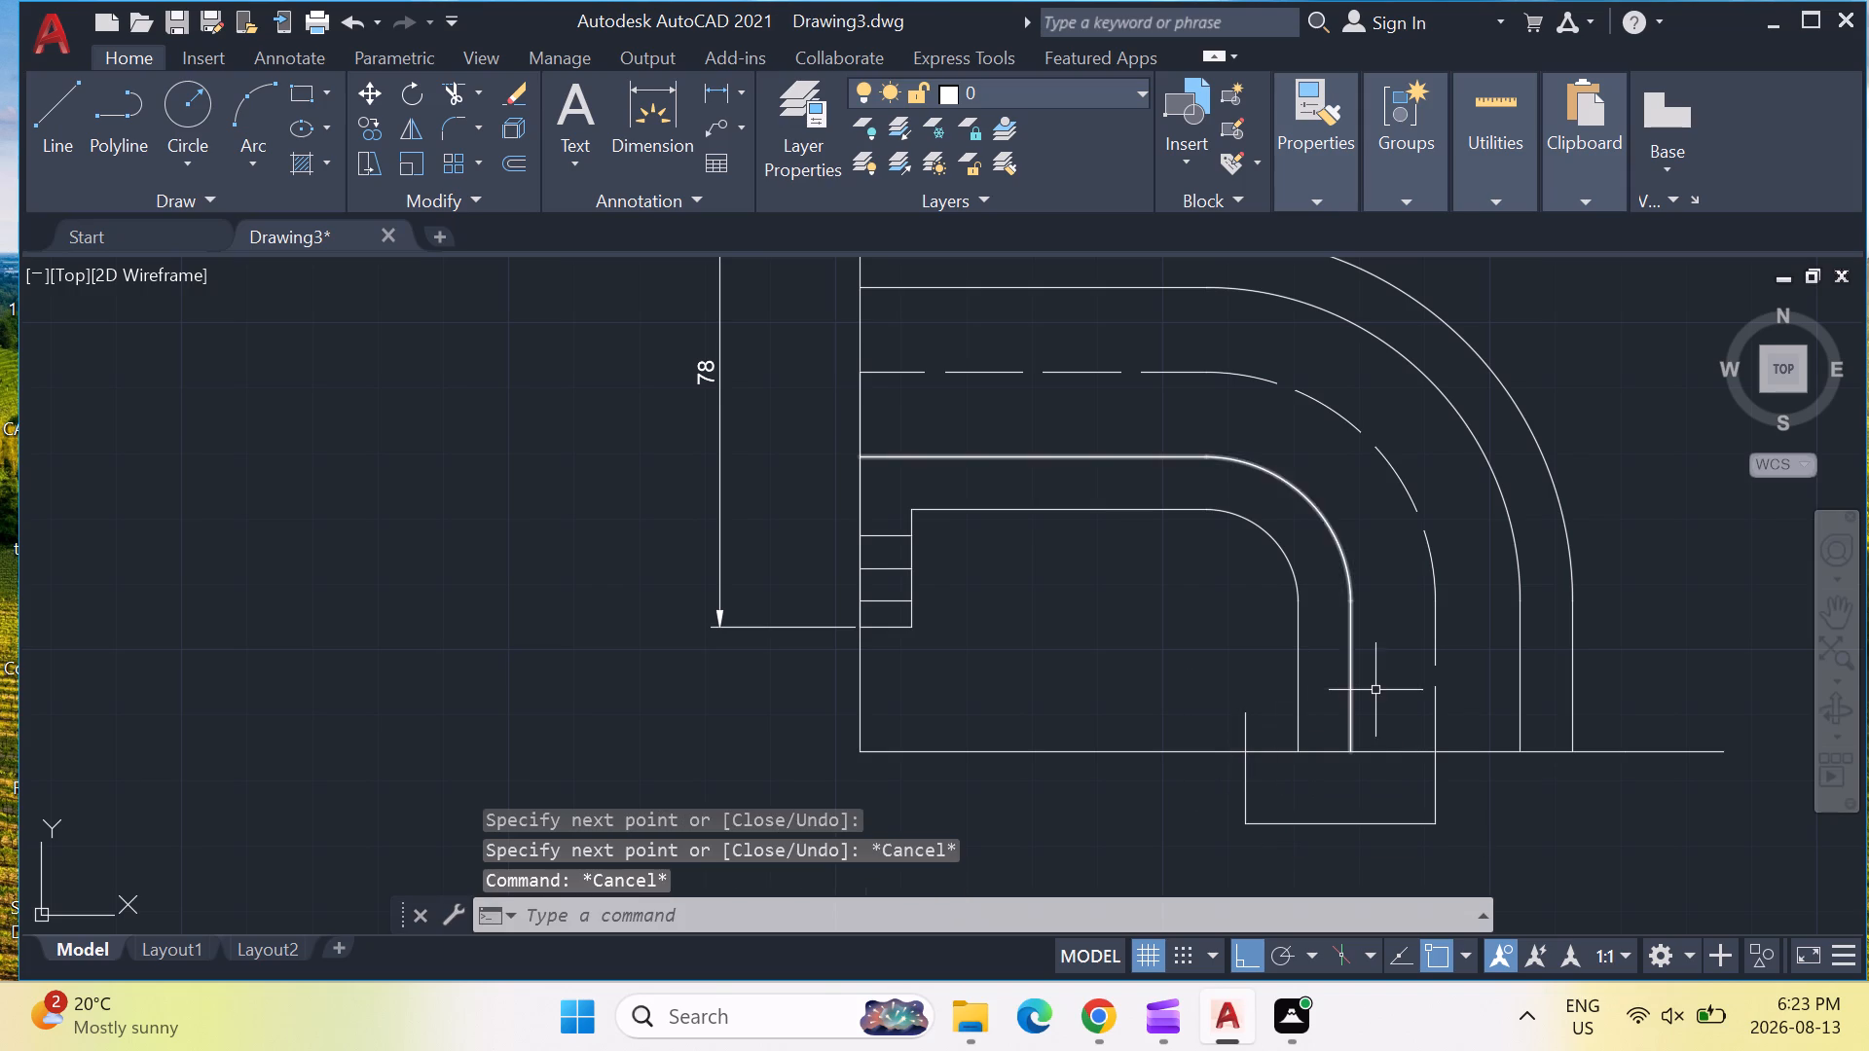
Measure the horizontal distance along the base line from the new left vertical line to the second profile from the inside.
scroll(1324, 721, up, 1)
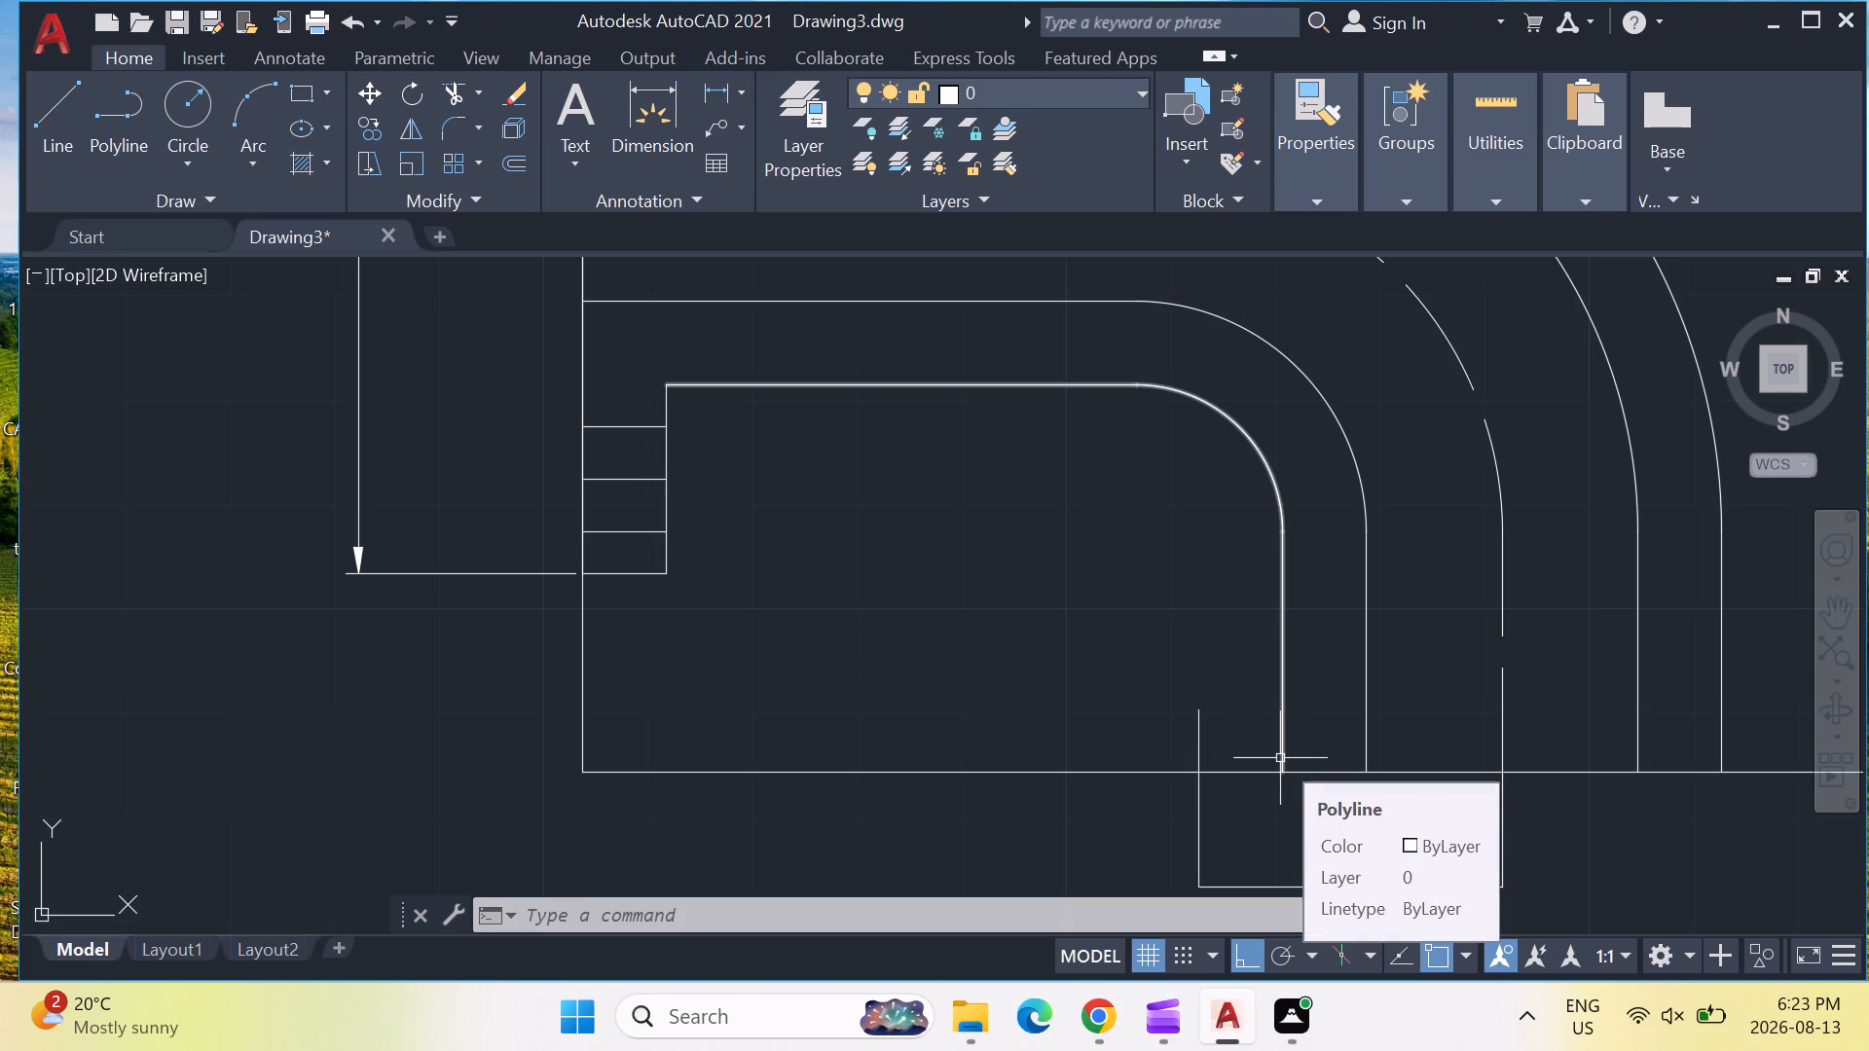
click(728, 85)
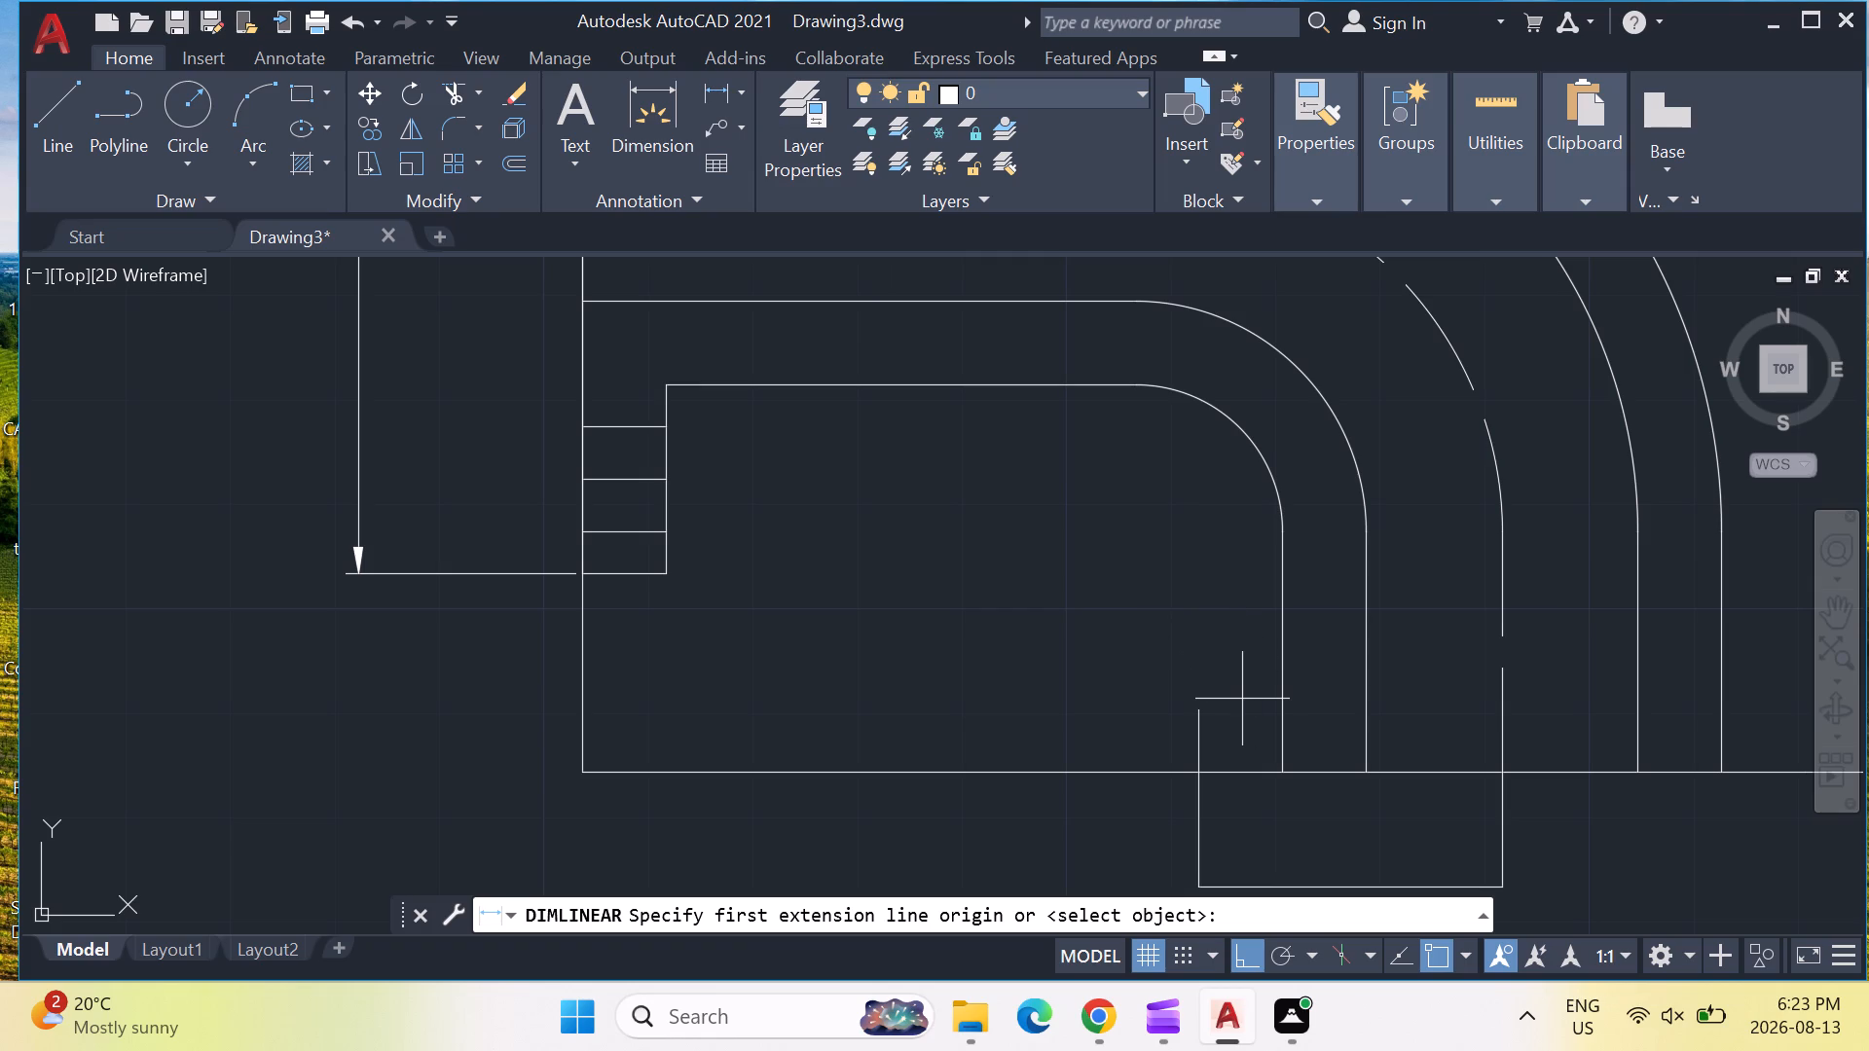
click(1194, 774)
click(1364, 772)
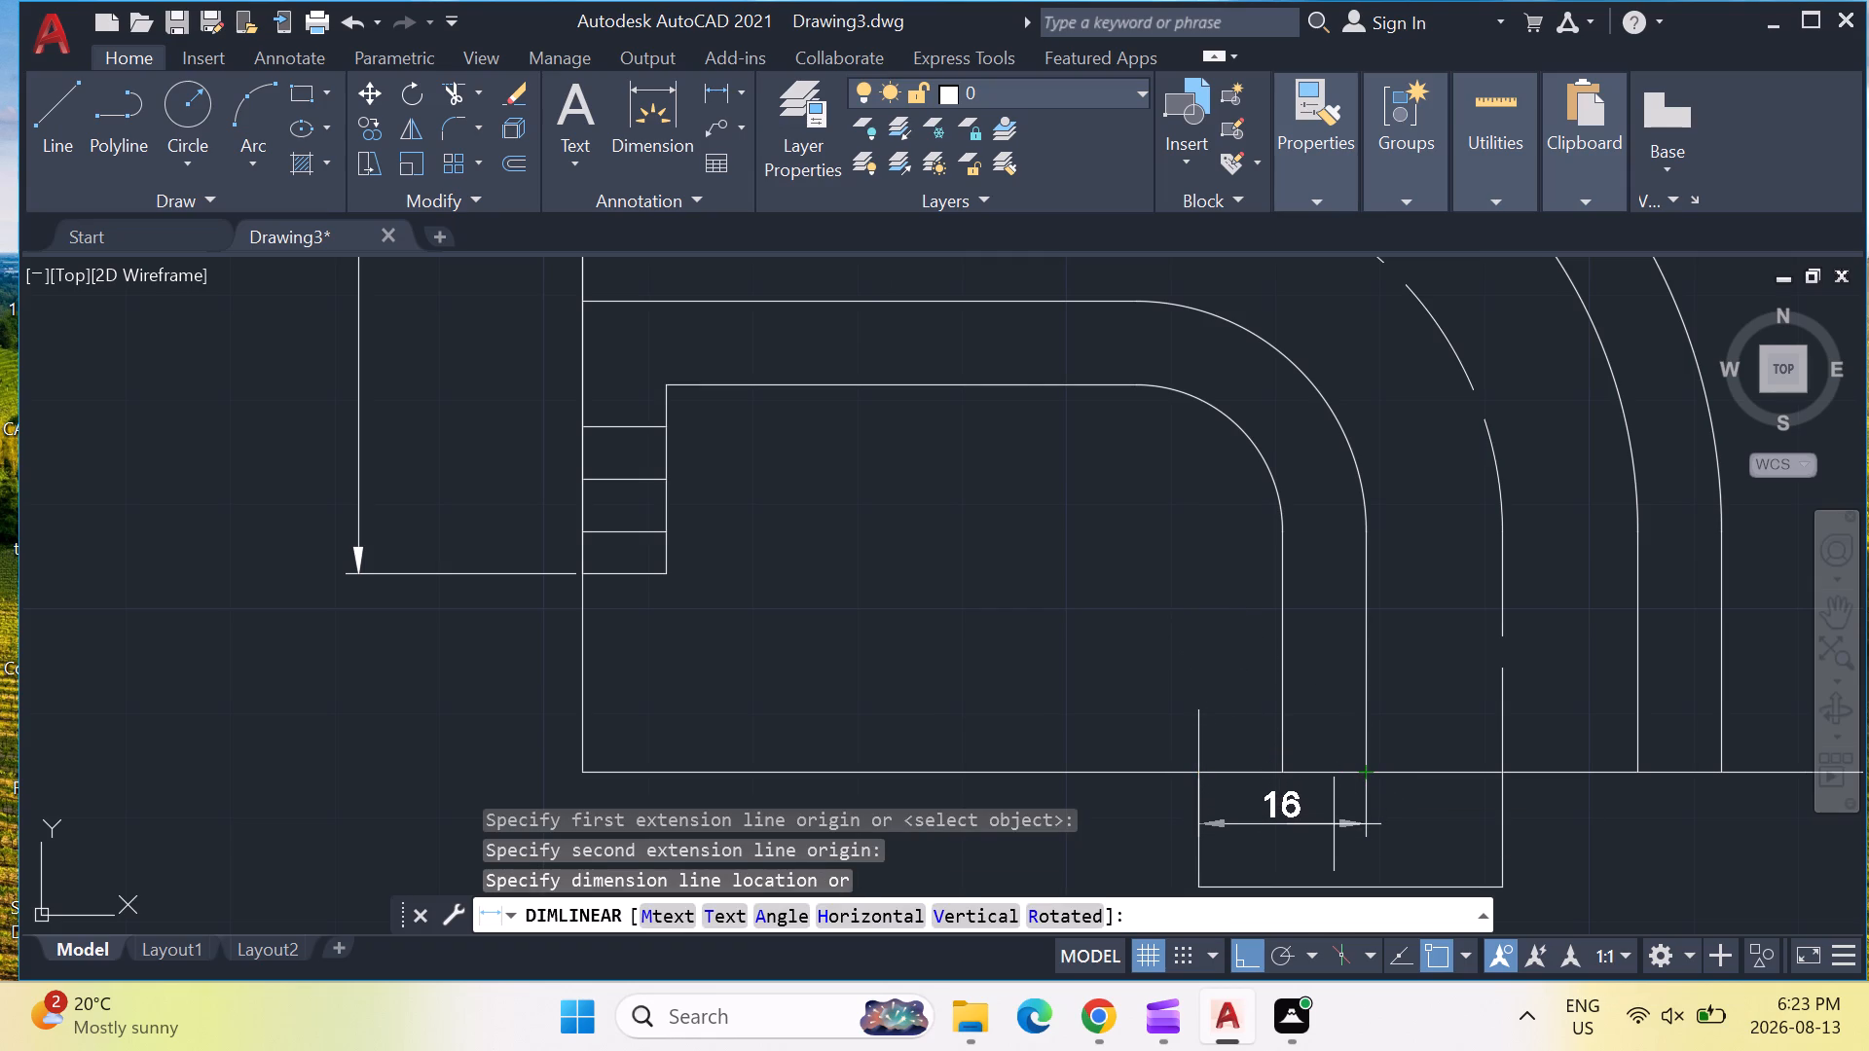
key(Escape)
key(Escape)
key(Escape)
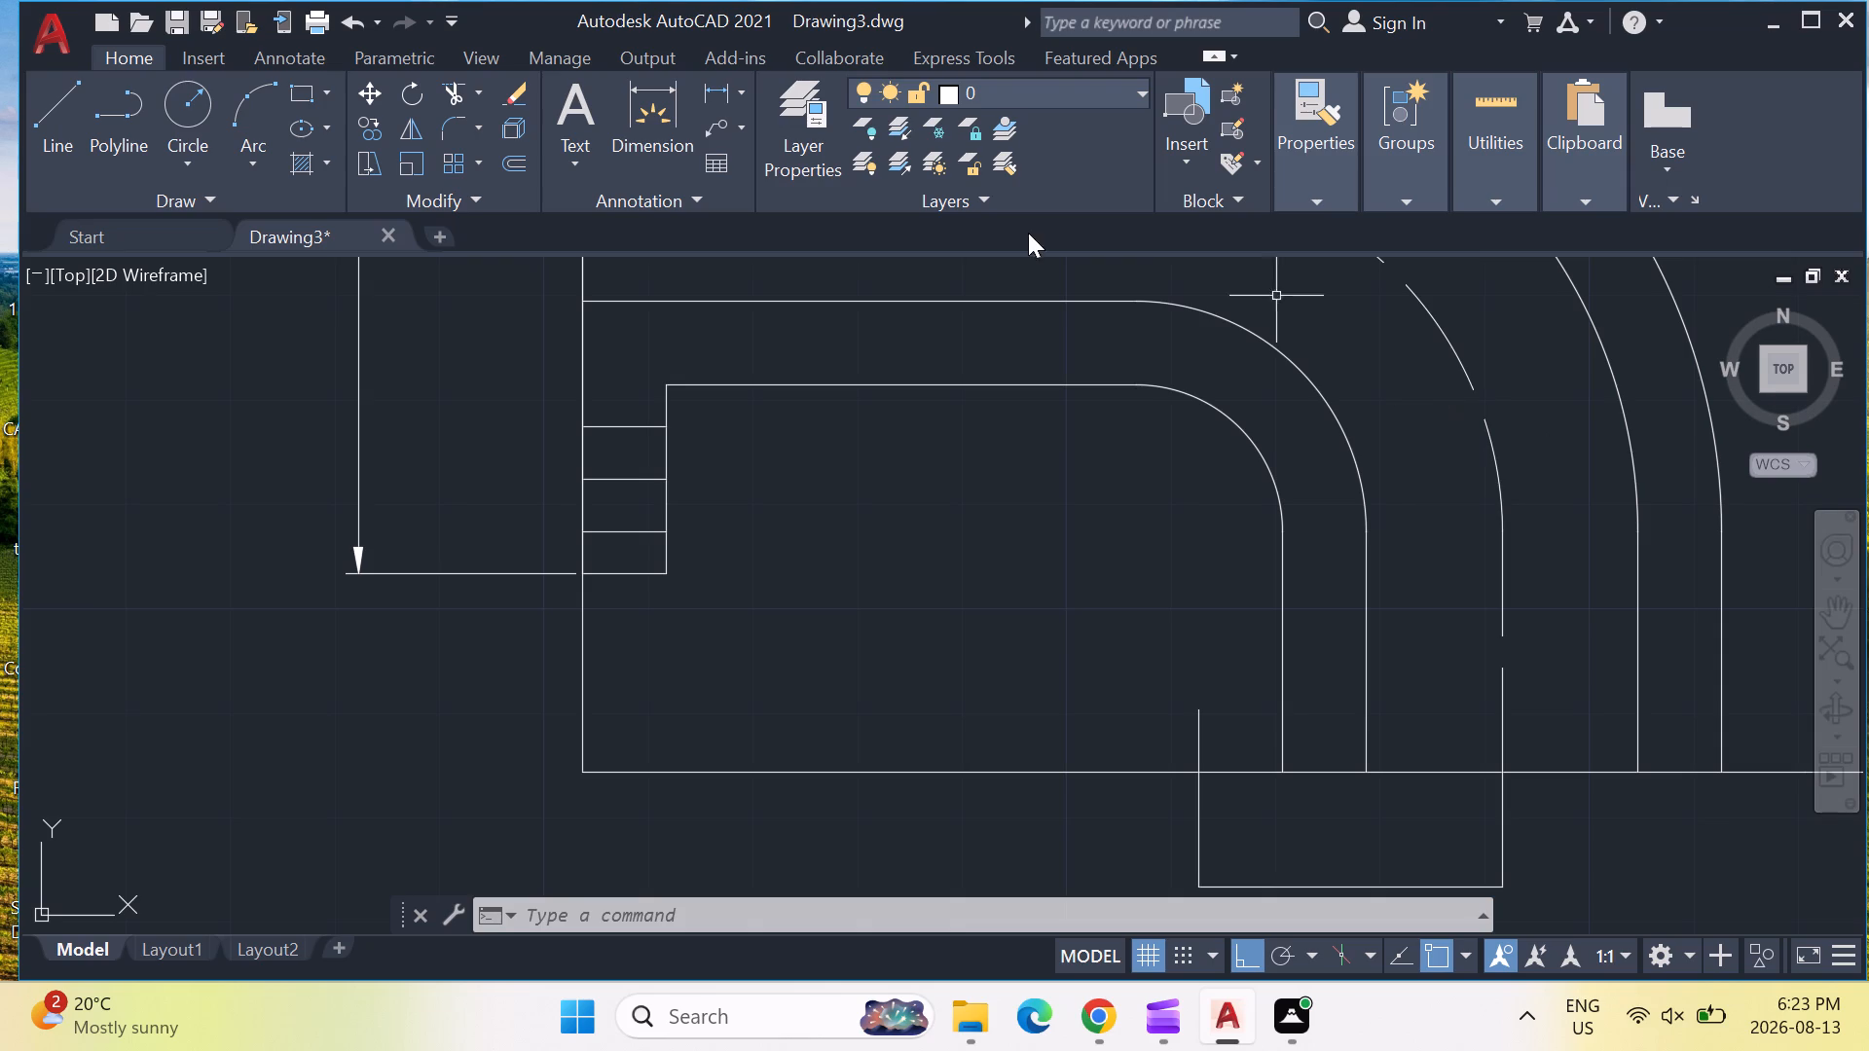
Measure the length of the new bottom horizontal line below the base line.
click(722, 78)
scroll(1115, 233, down, 1)
scroll(1254, 460, down, 1)
middle_drag(1272, 514, 1171, 437)
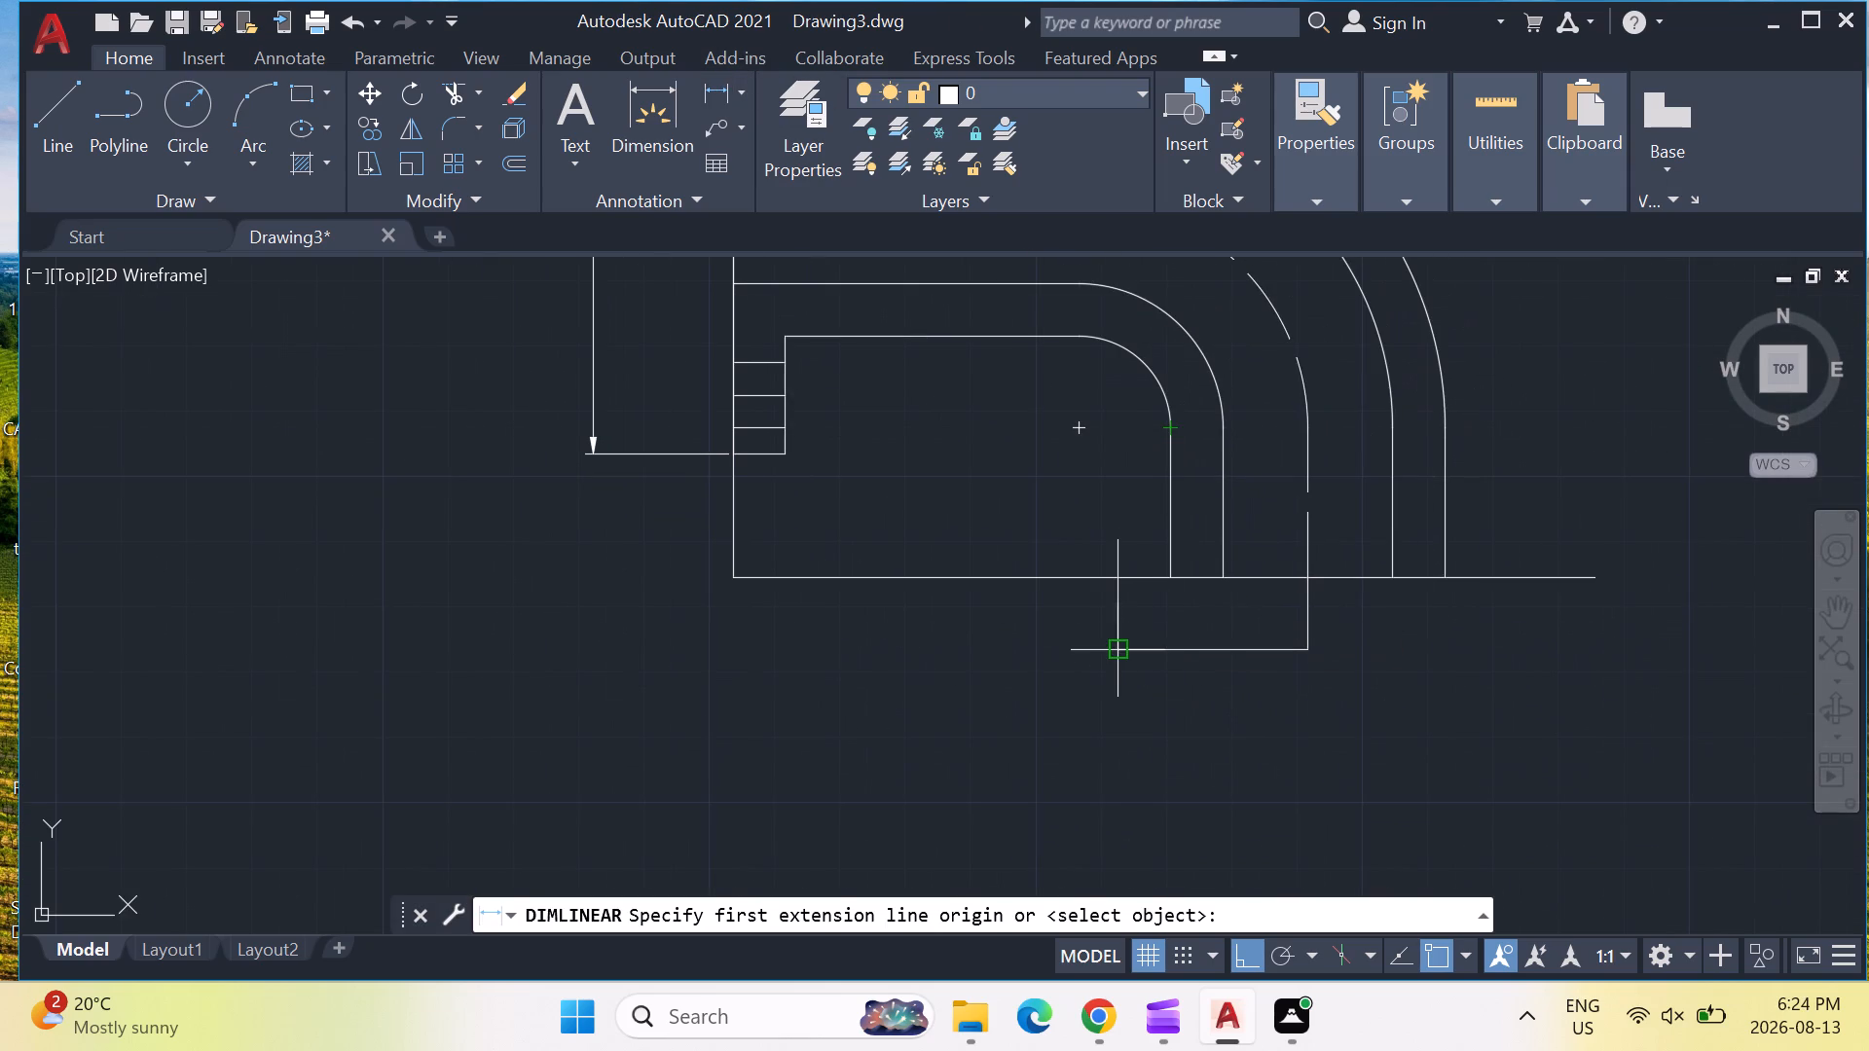
click(1119, 643)
click(1312, 646)
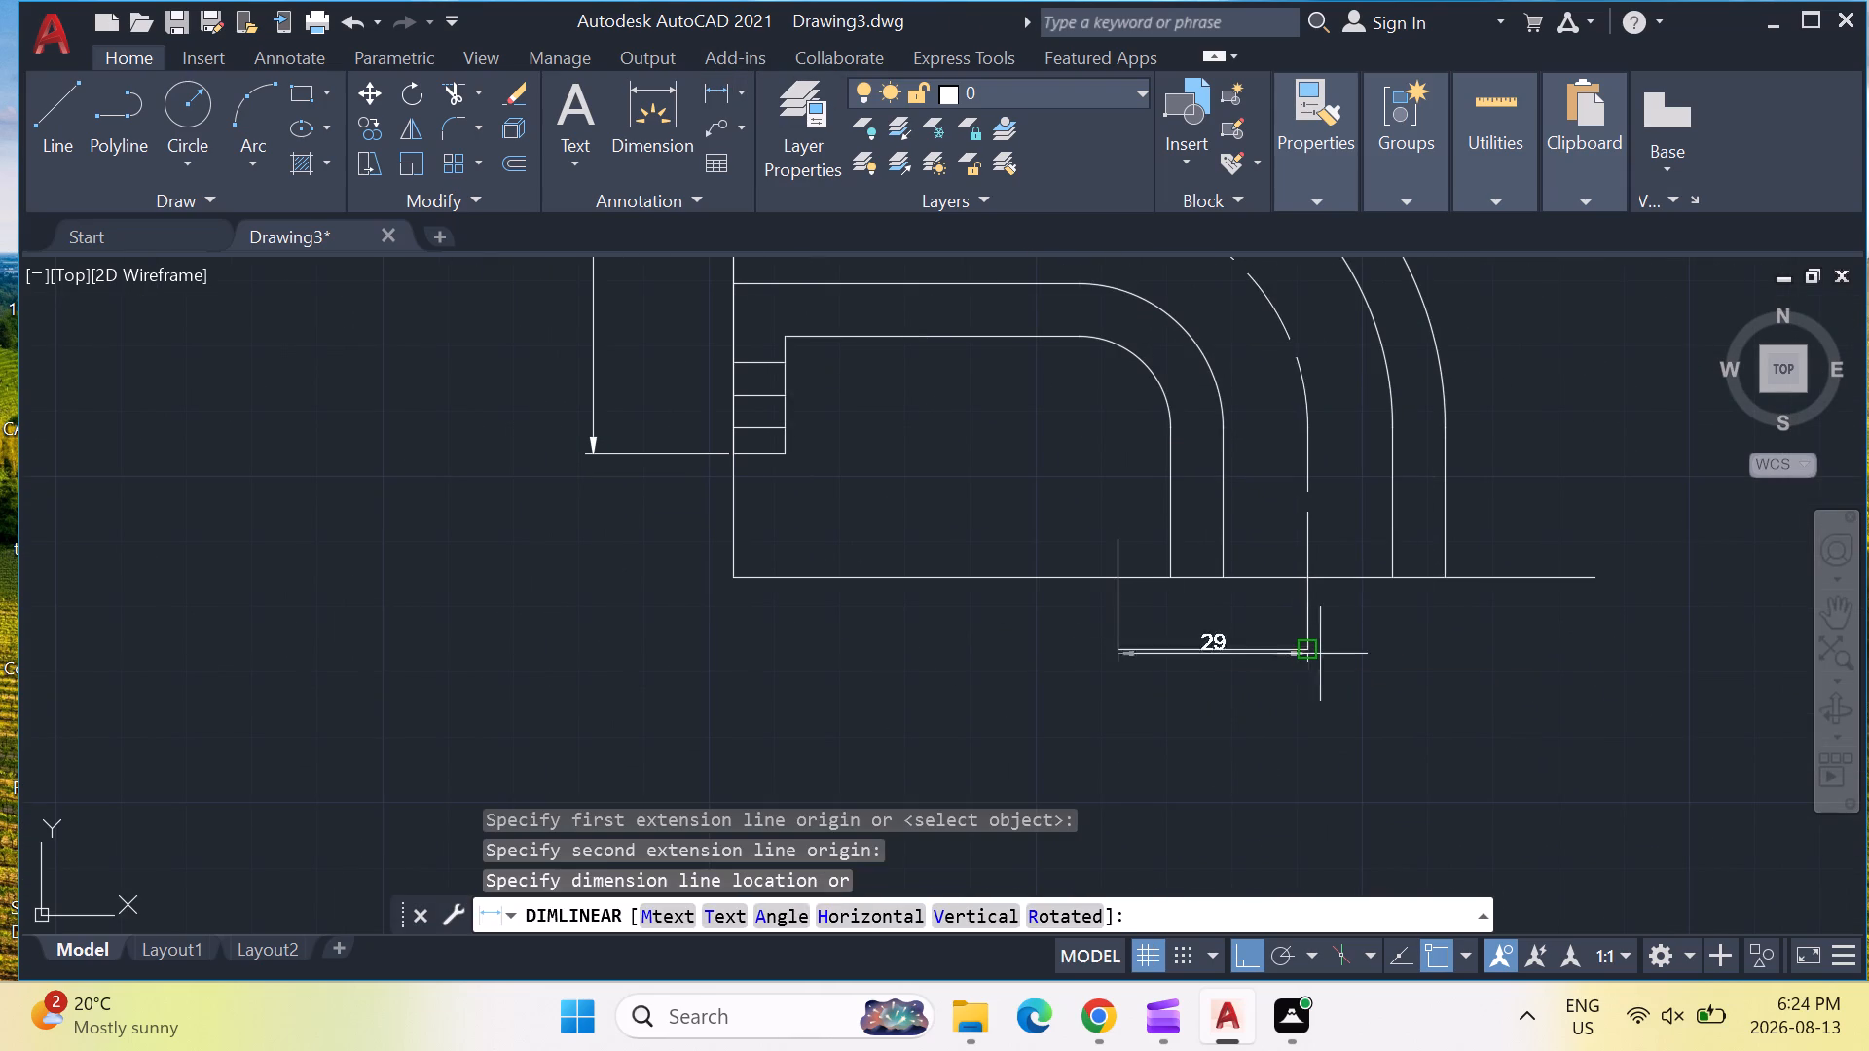
key(Escape)
key(Escape)
Draw connected lines from the centreline's lower end: down to the existing corner, 29 units right, and up past the base line.
scroll(1303, 546, up, 2)
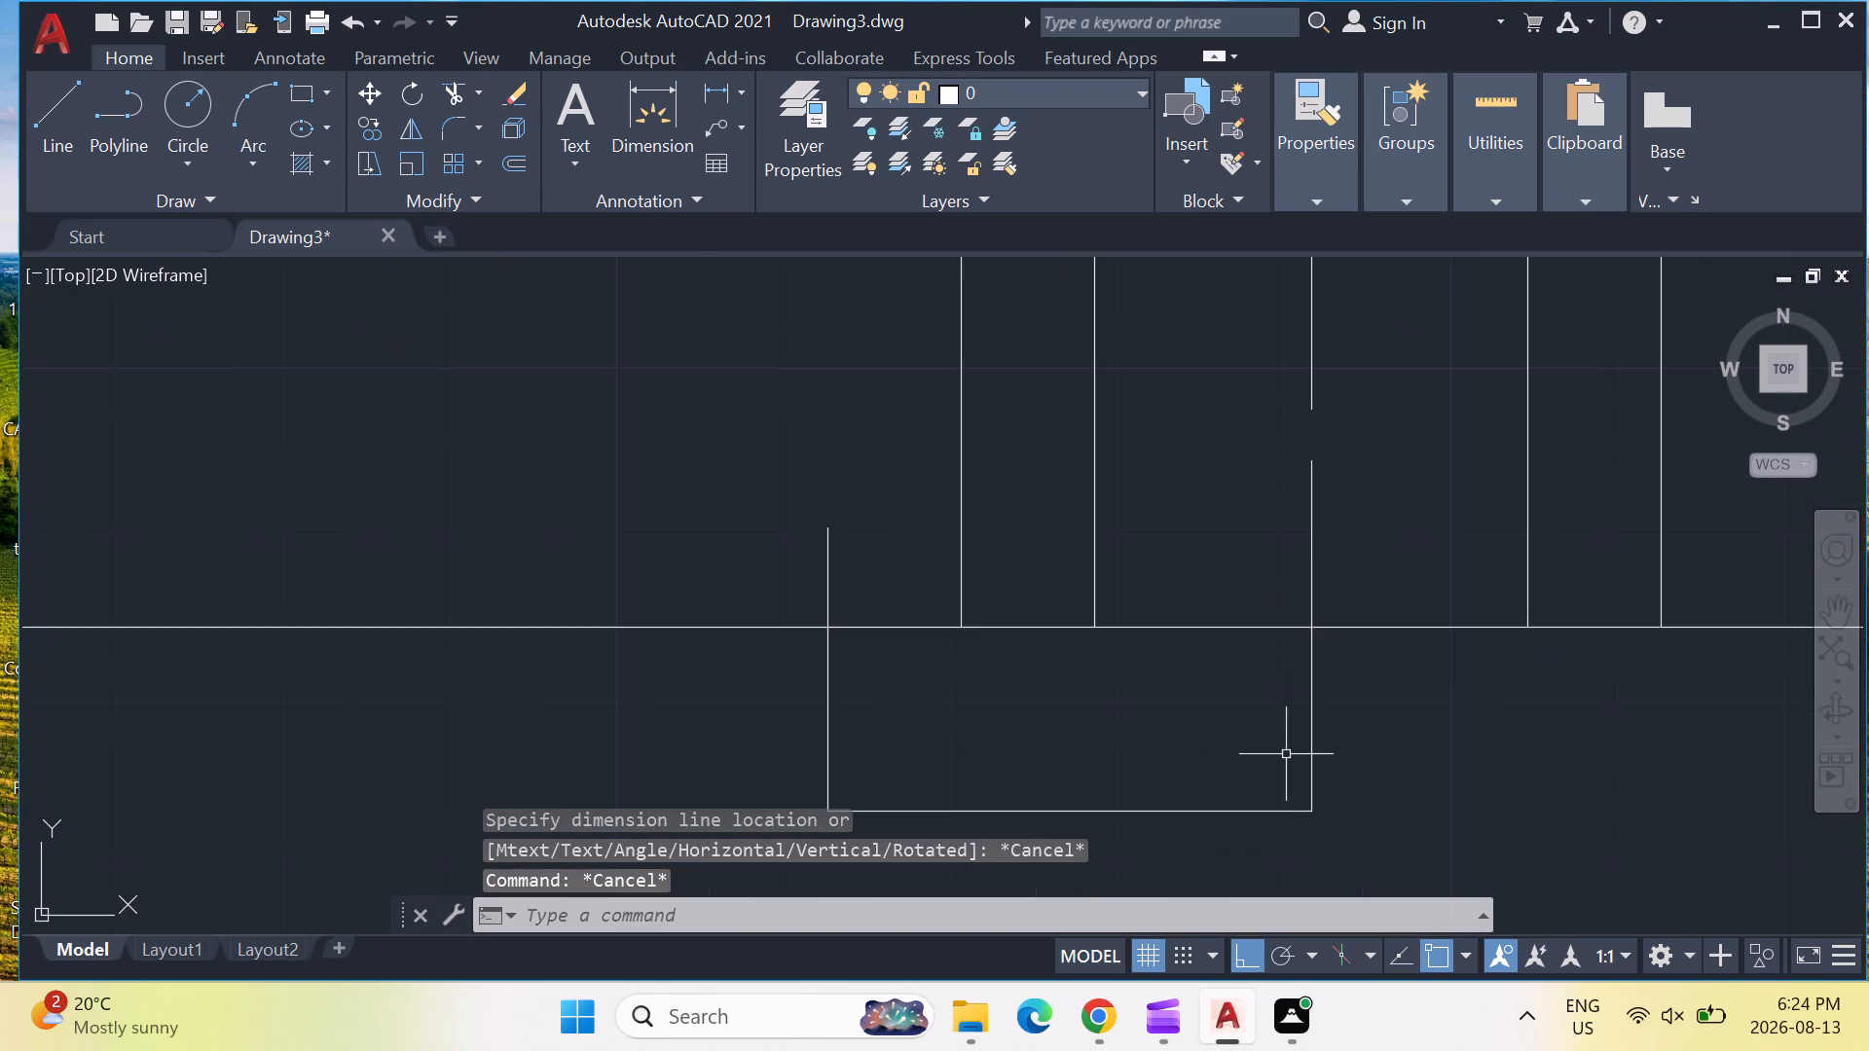
middle_drag(1119, 670, 1159, 630)
middle_click(1159, 630)
scroll(1127, 533, down, 1)
middle_drag(1115, 537, 1152, 587)
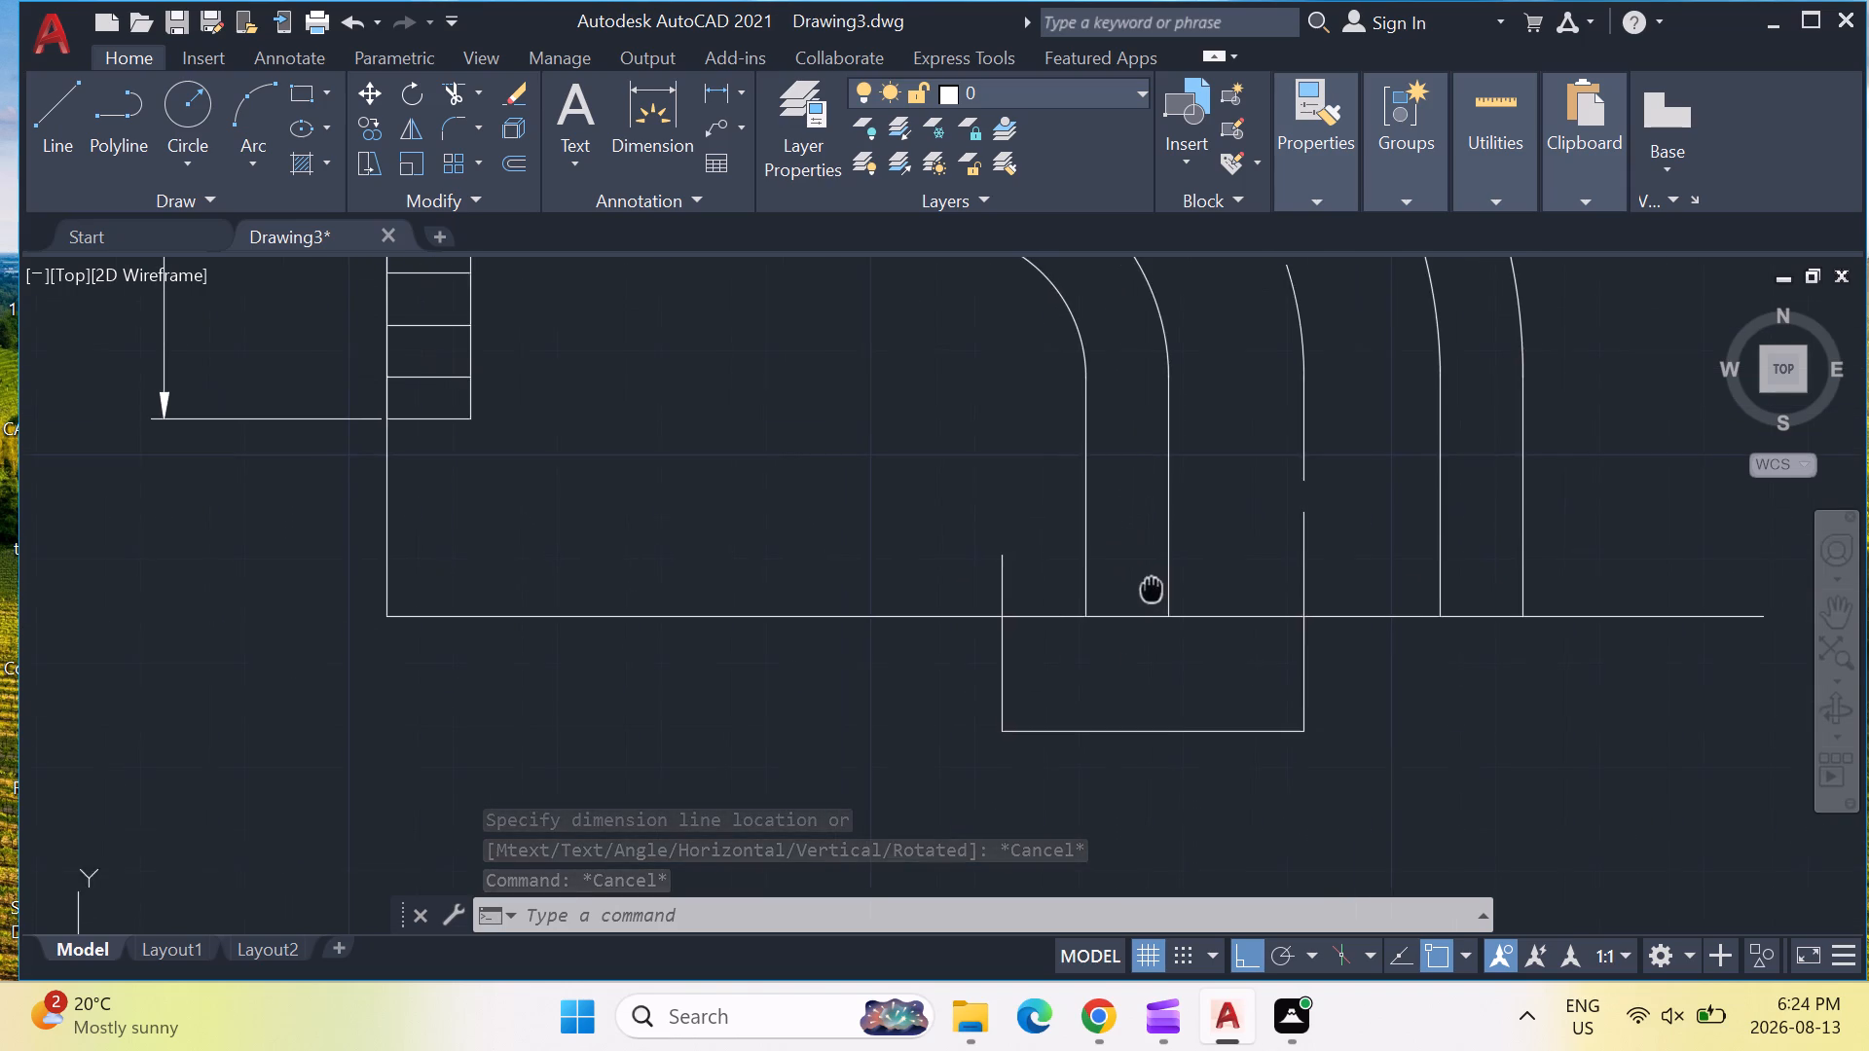
middle_drag(1152, 587, 1165, 618)
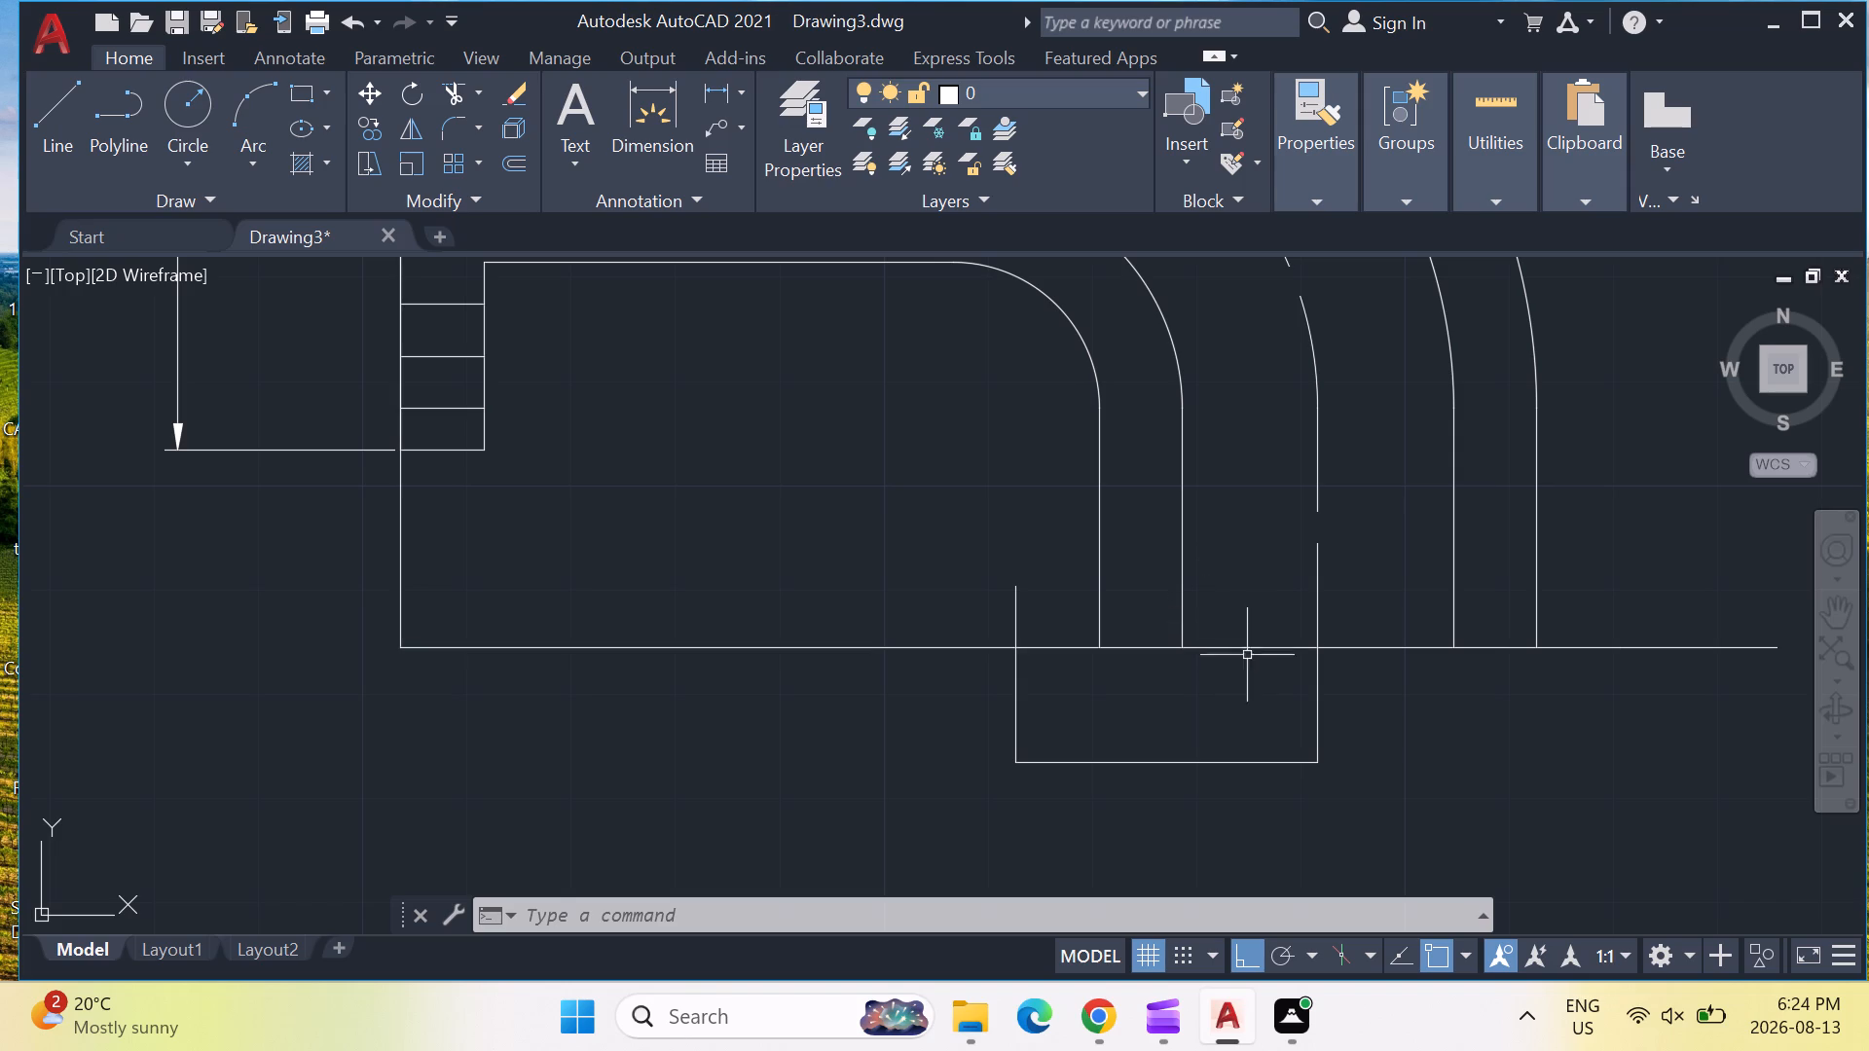
middle_drag(1296, 621, 1265, 624)
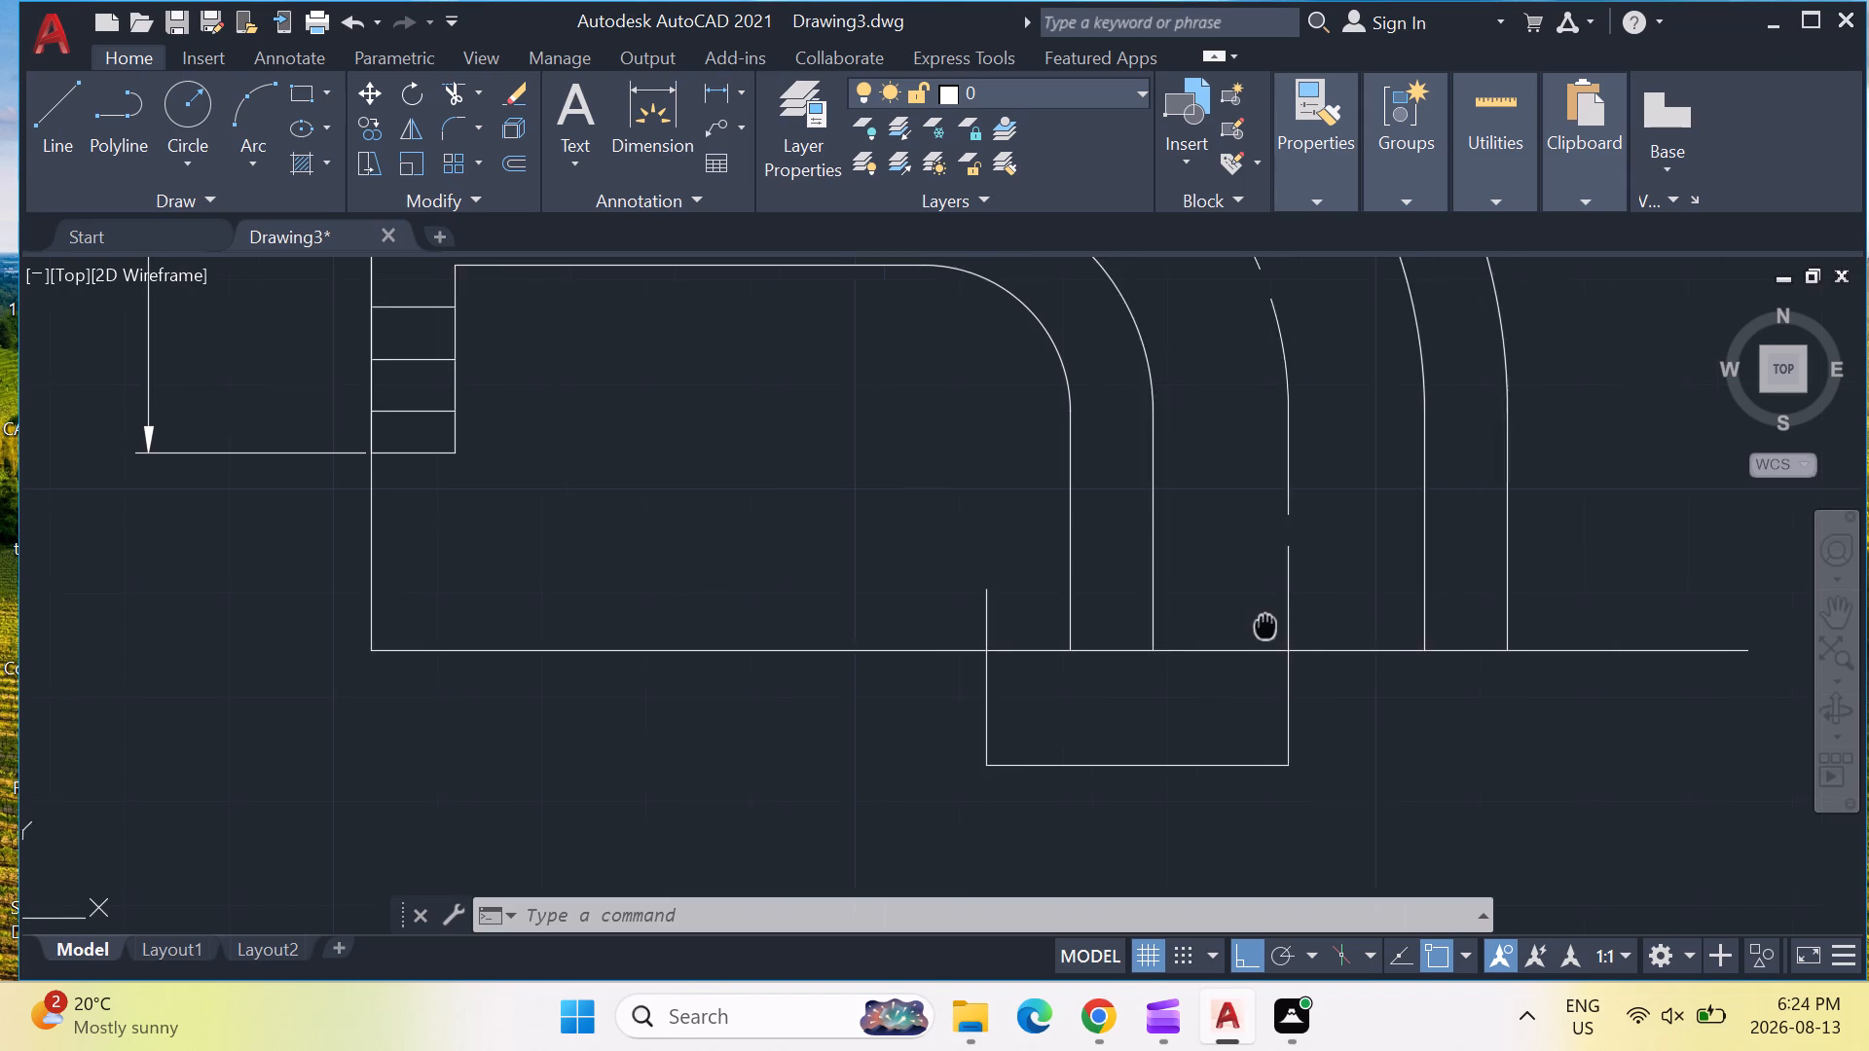
middle_drag(1265, 624, 1211, 641)
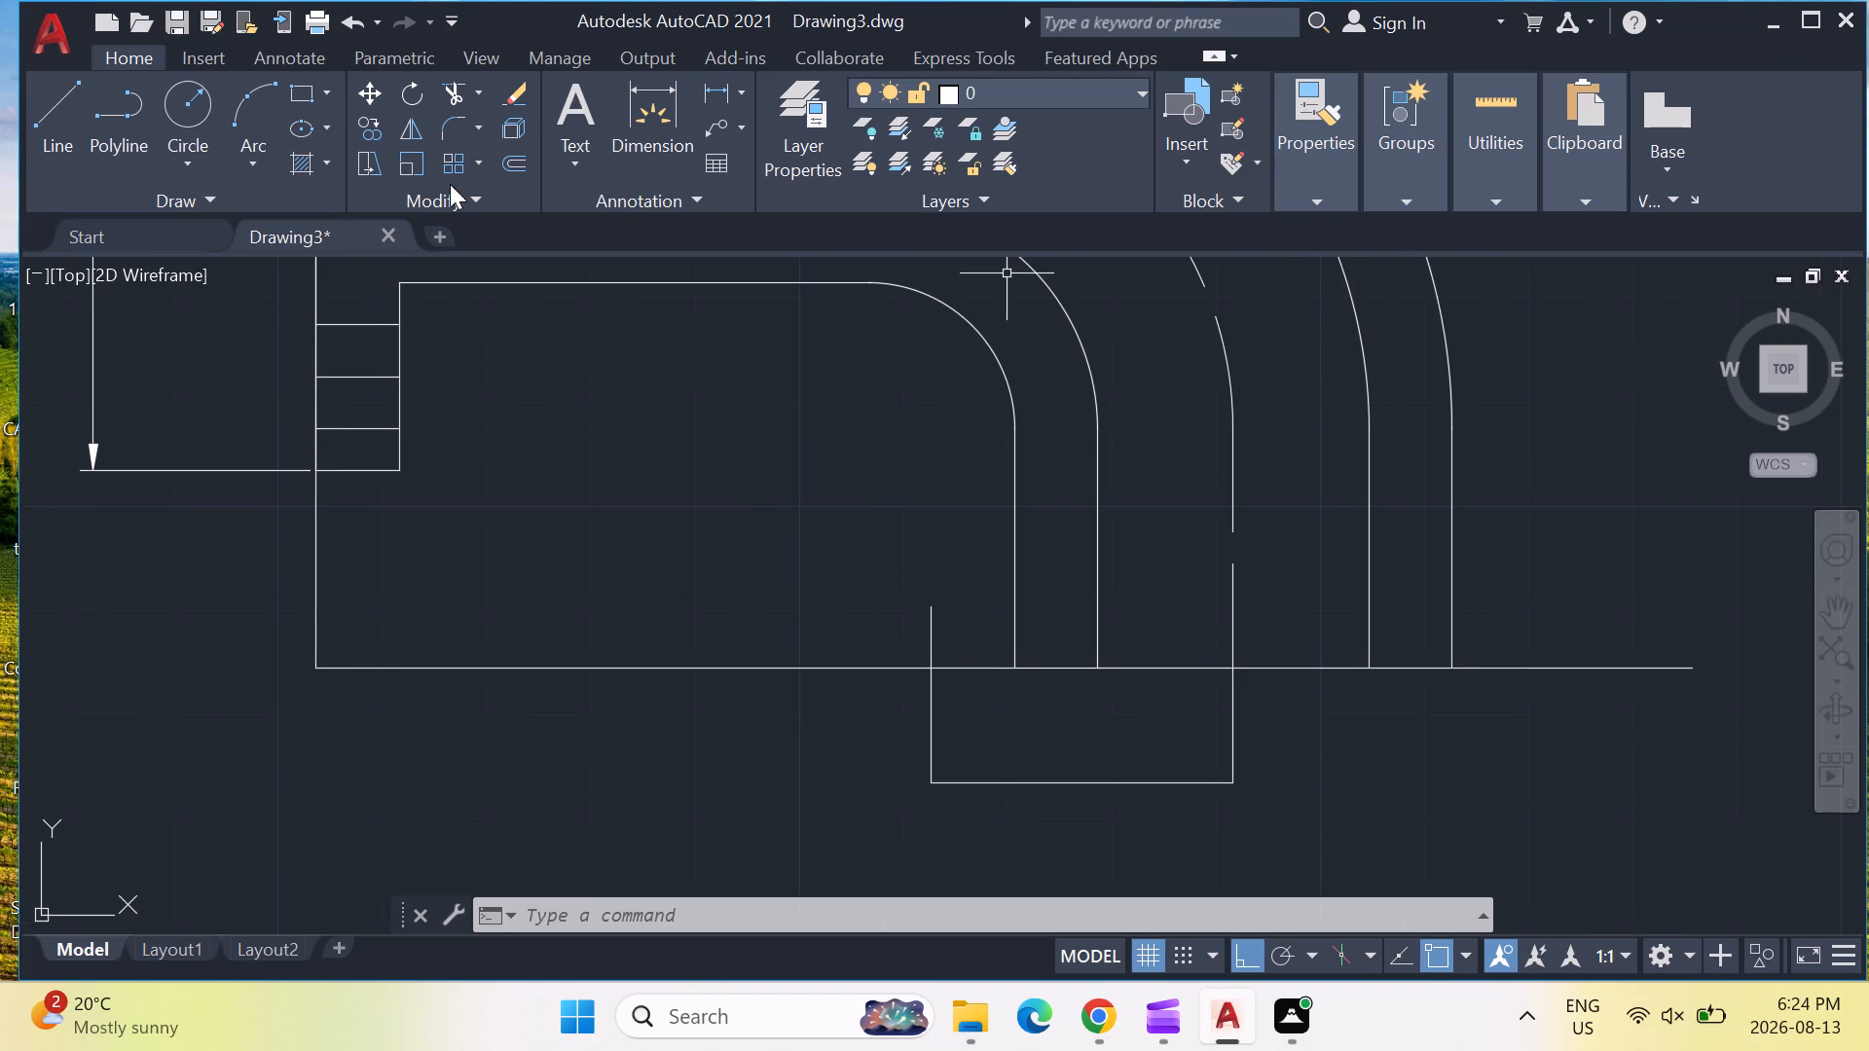
click(27, 118)
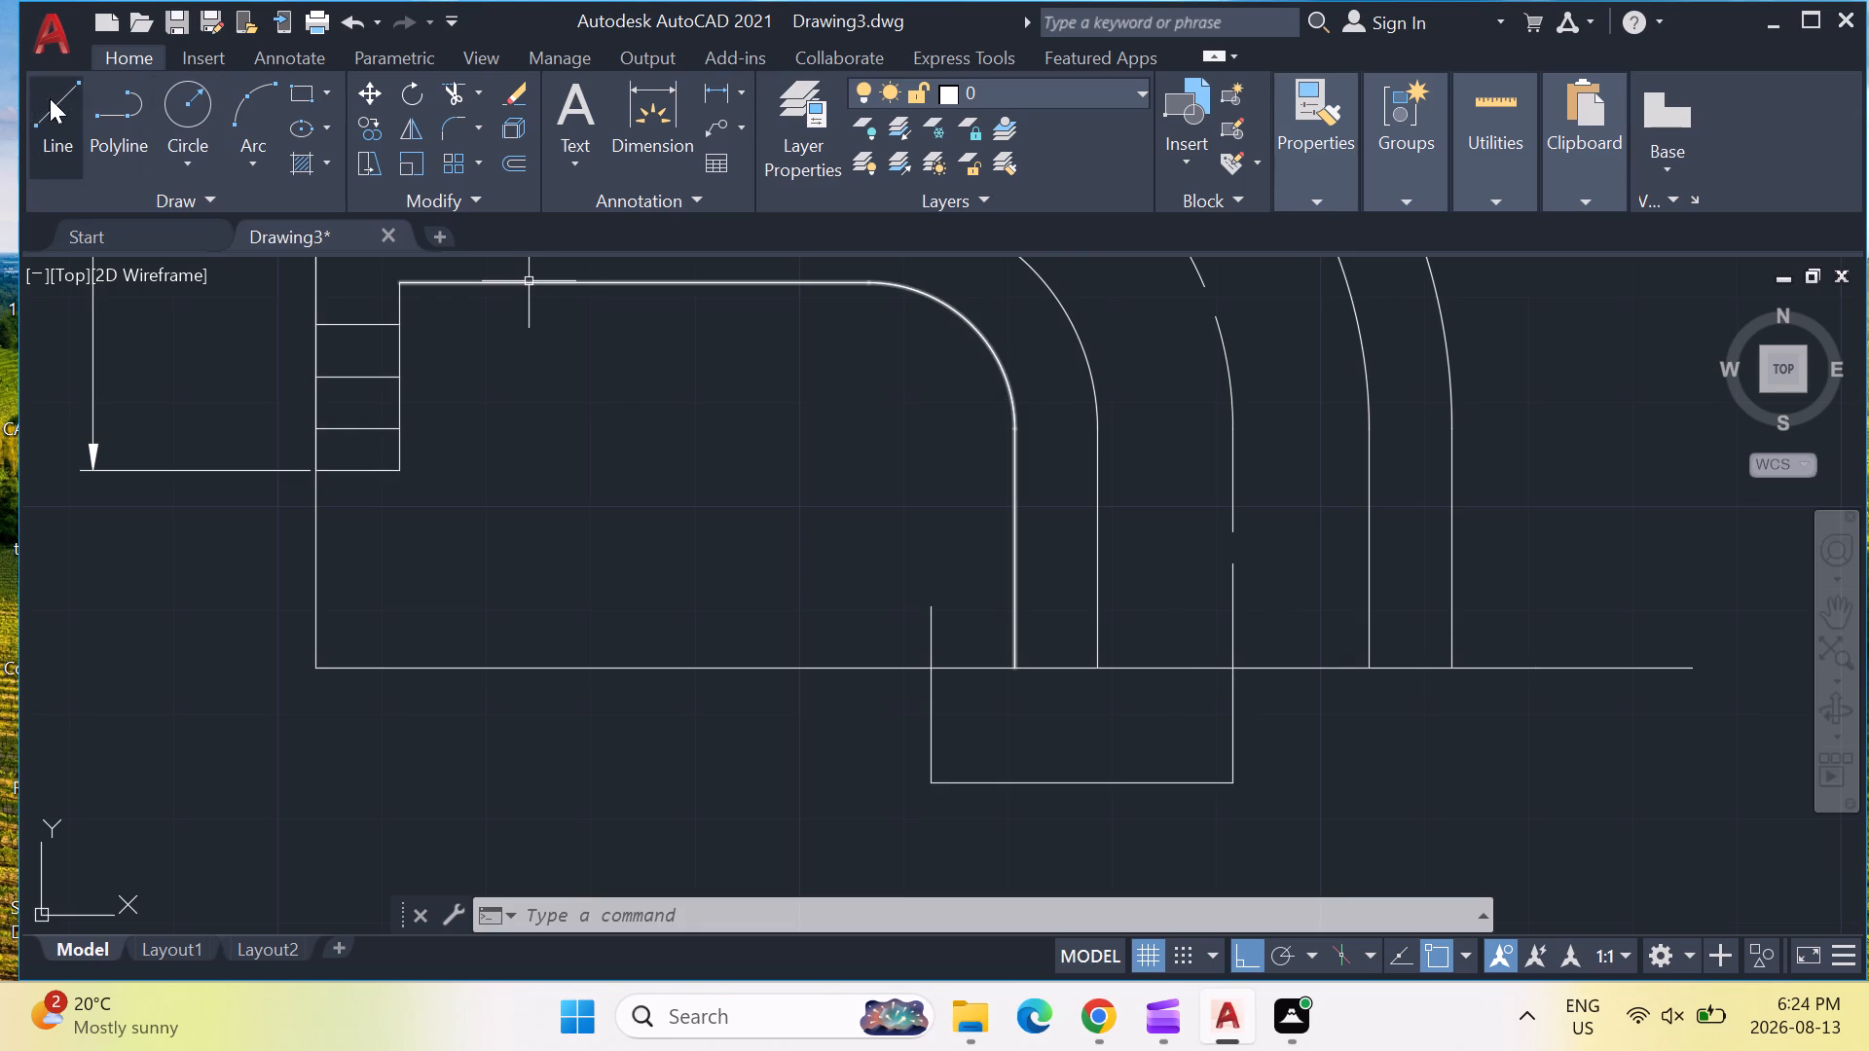
click(50, 98)
click(1240, 664)
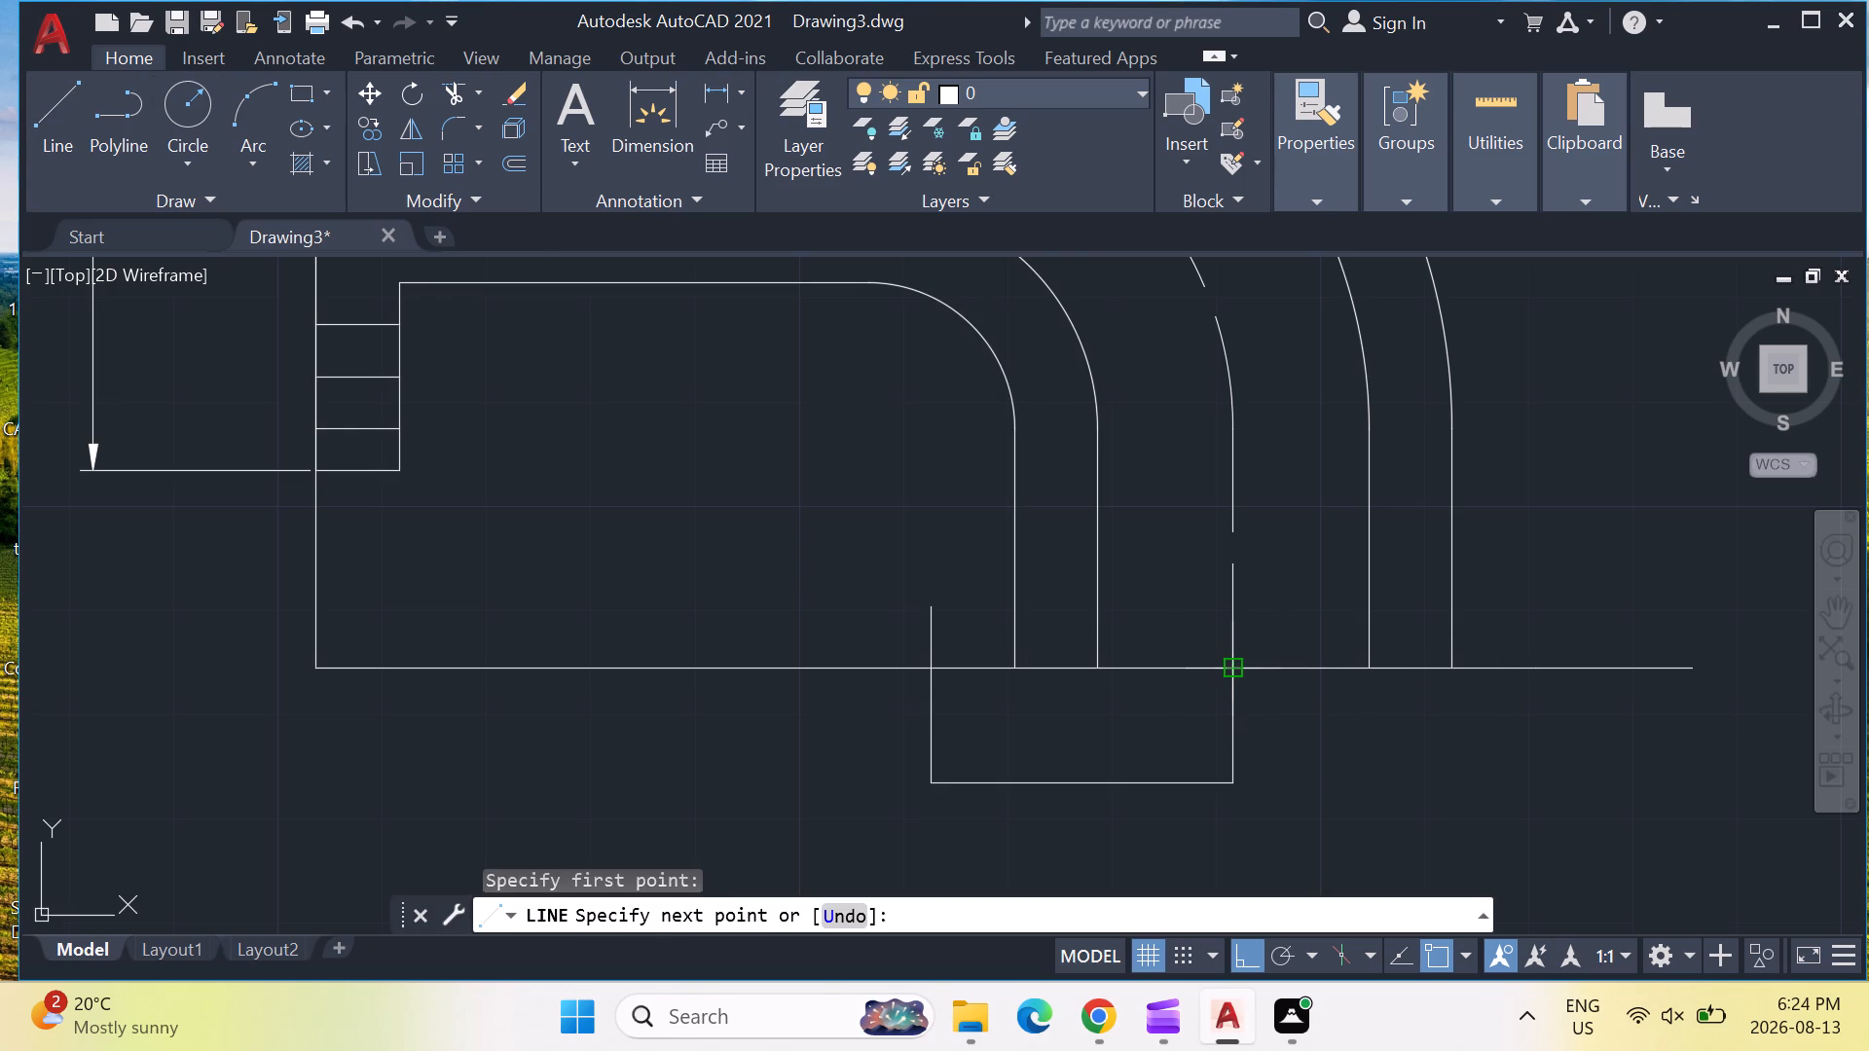
click(1246, 787)
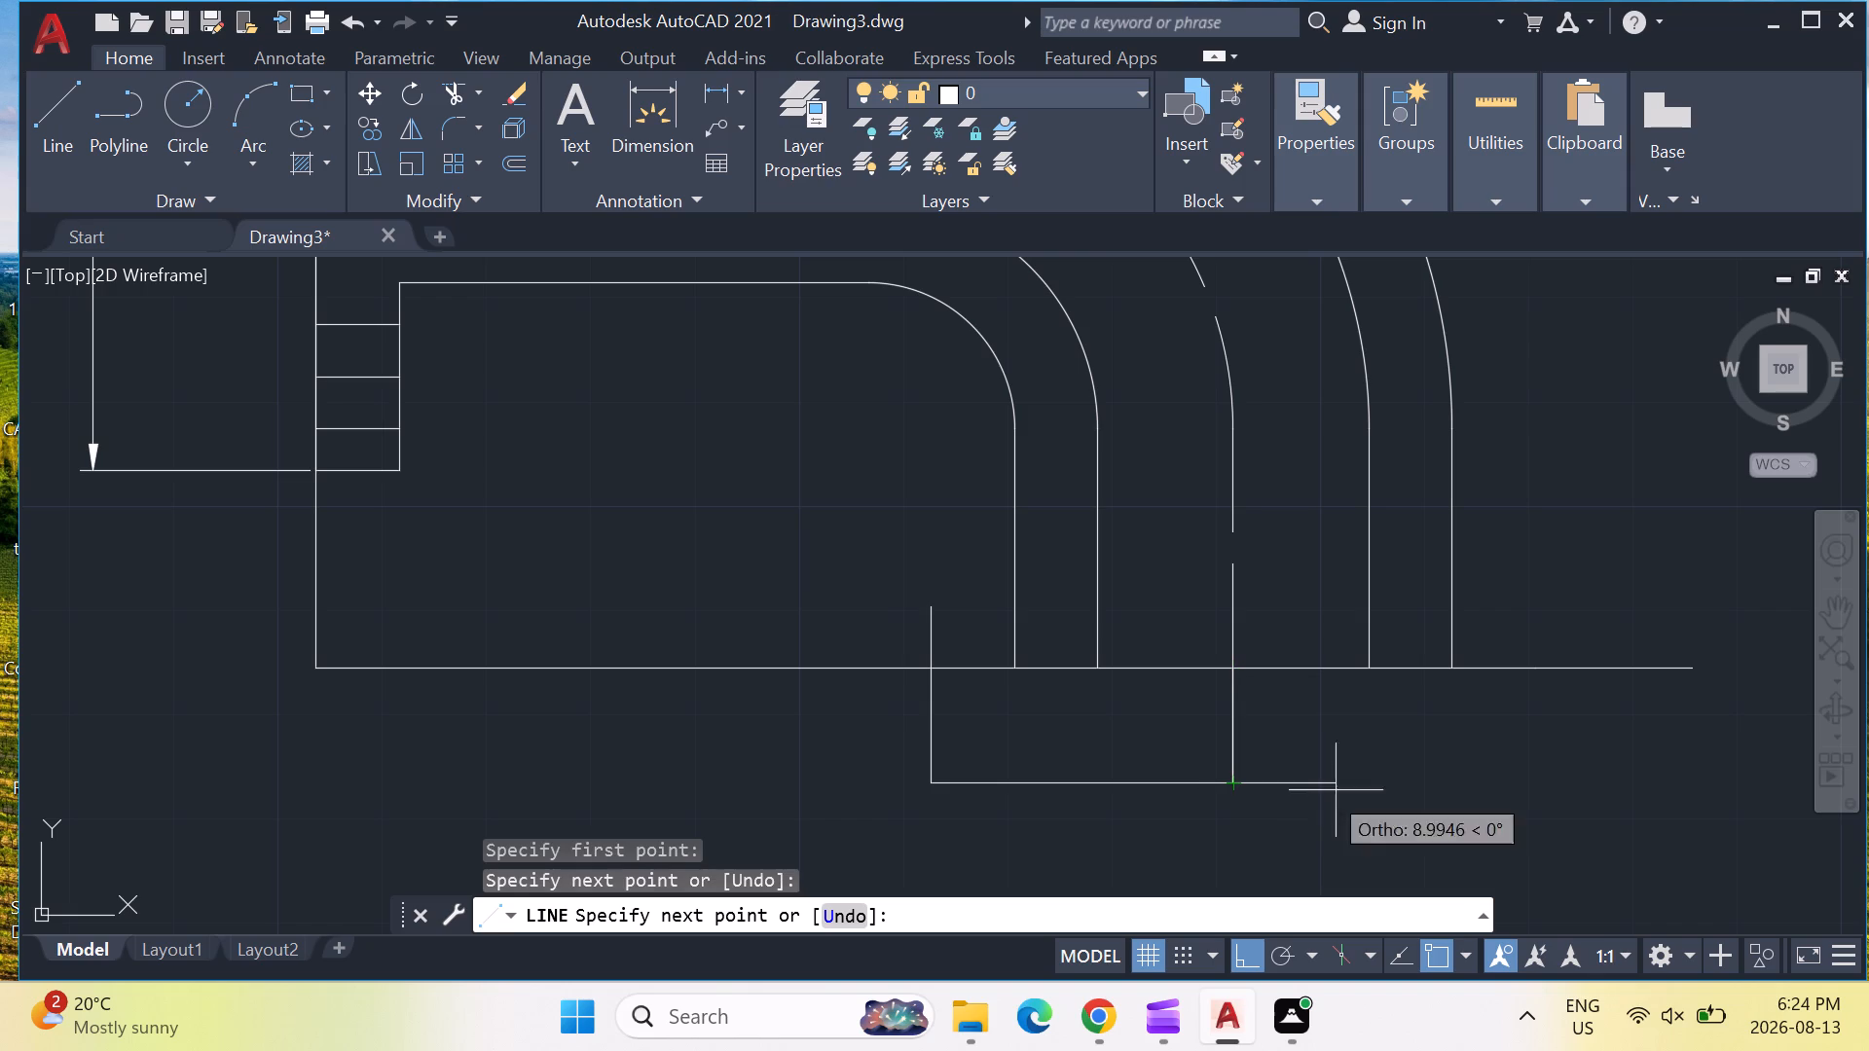
text(29)
key(Return)
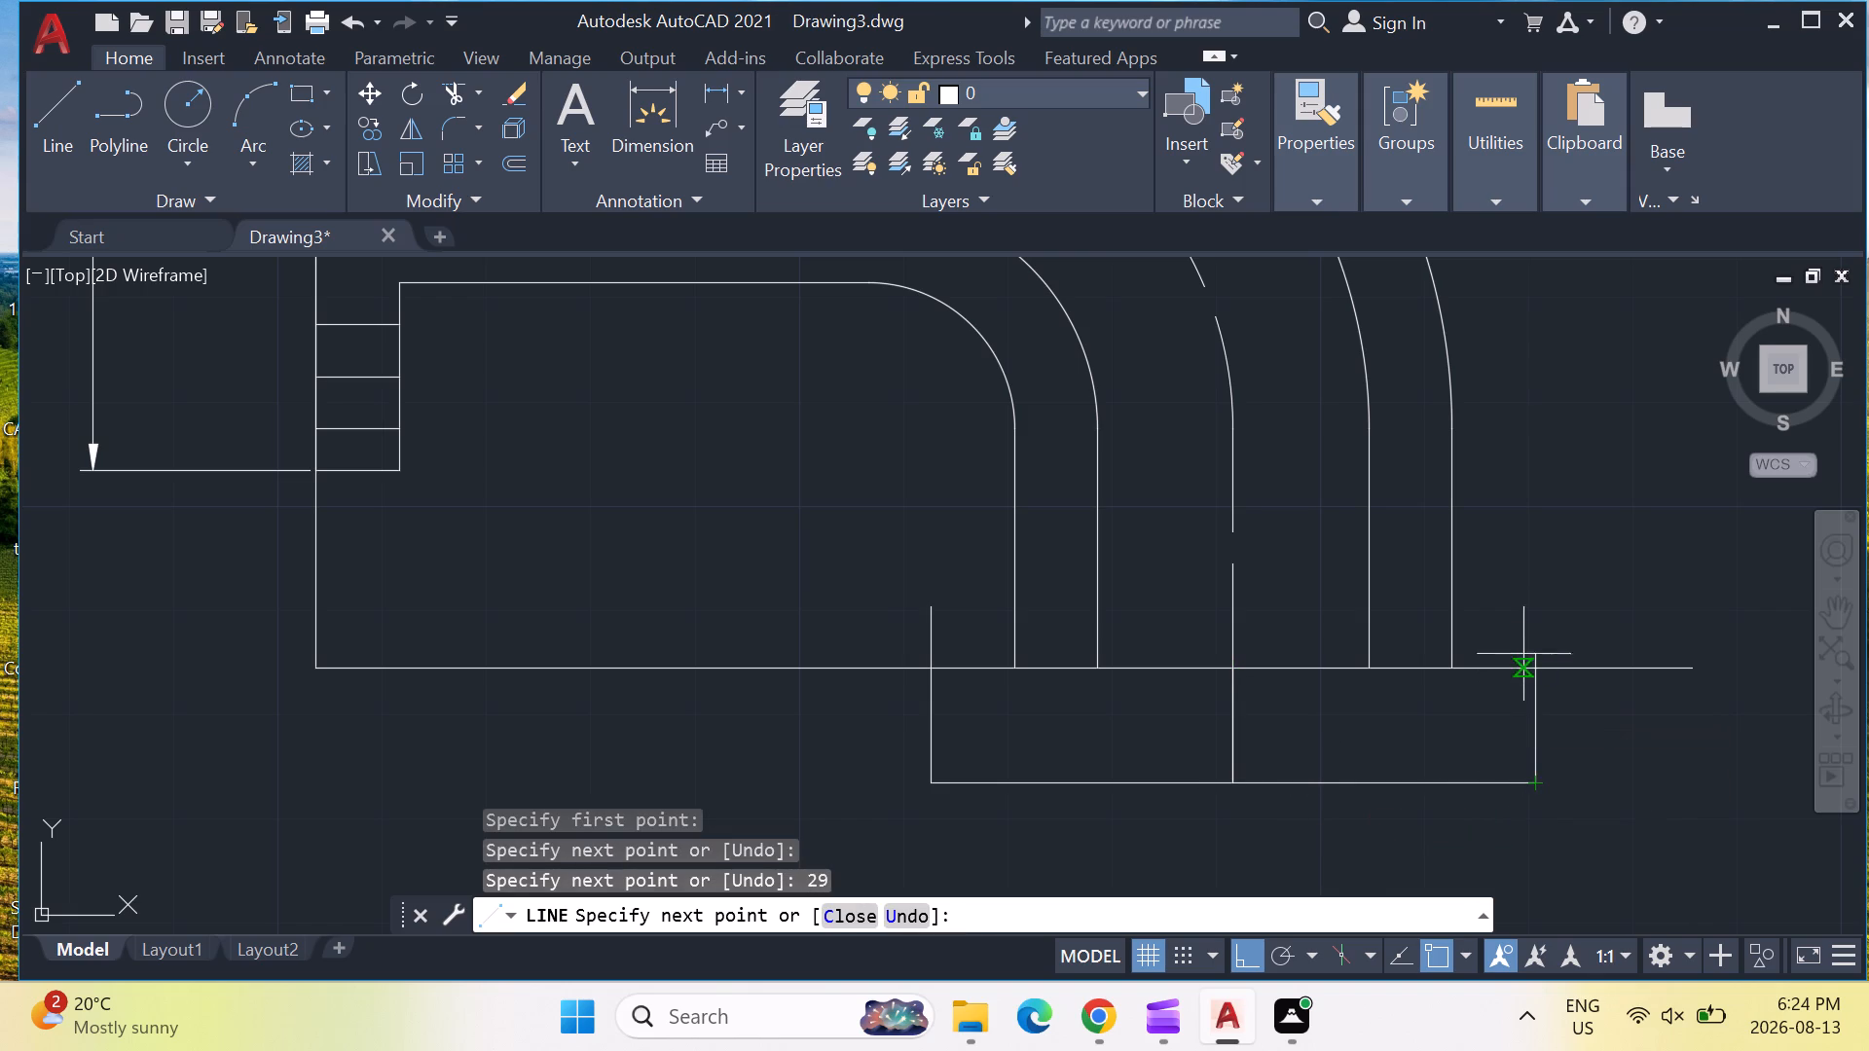
click(1524, 616)
key(Escape)
key(Escape)
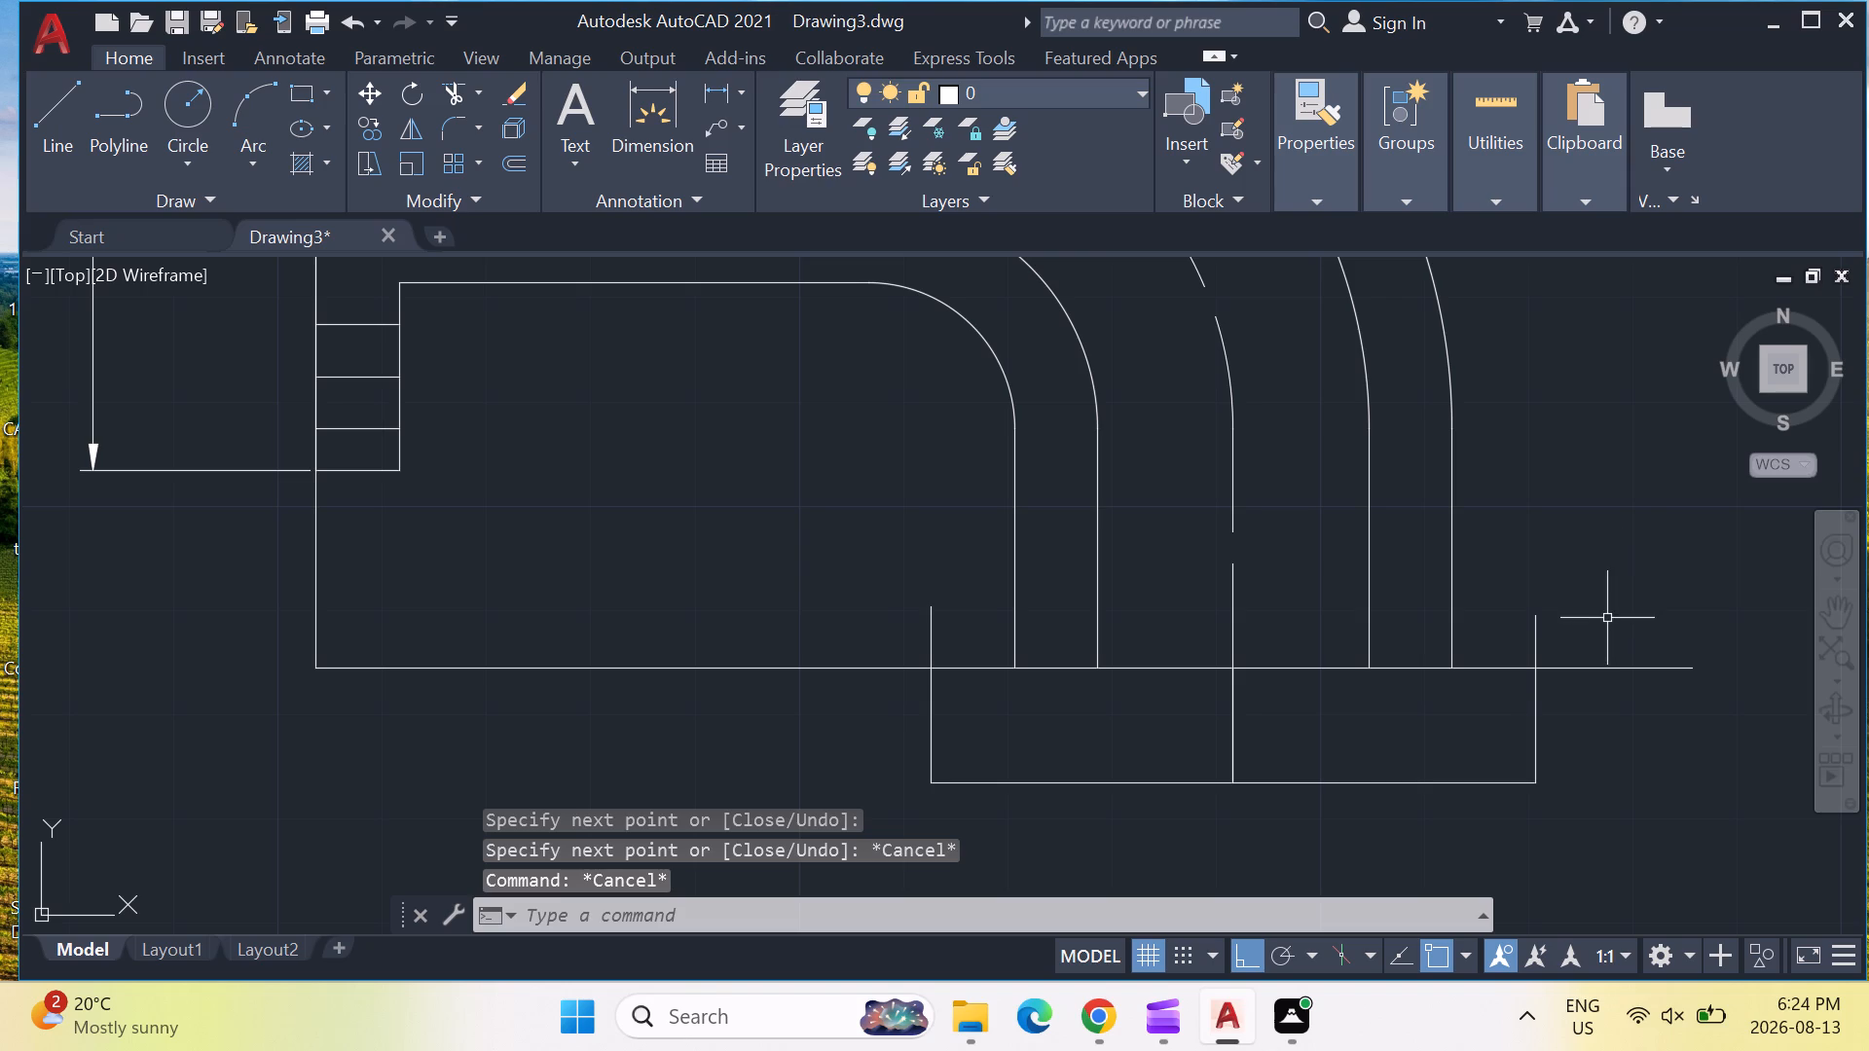
Draw connected lines from the lower end of the second profile from the inside: 9 units left and 11 units up.
click(44, 128)
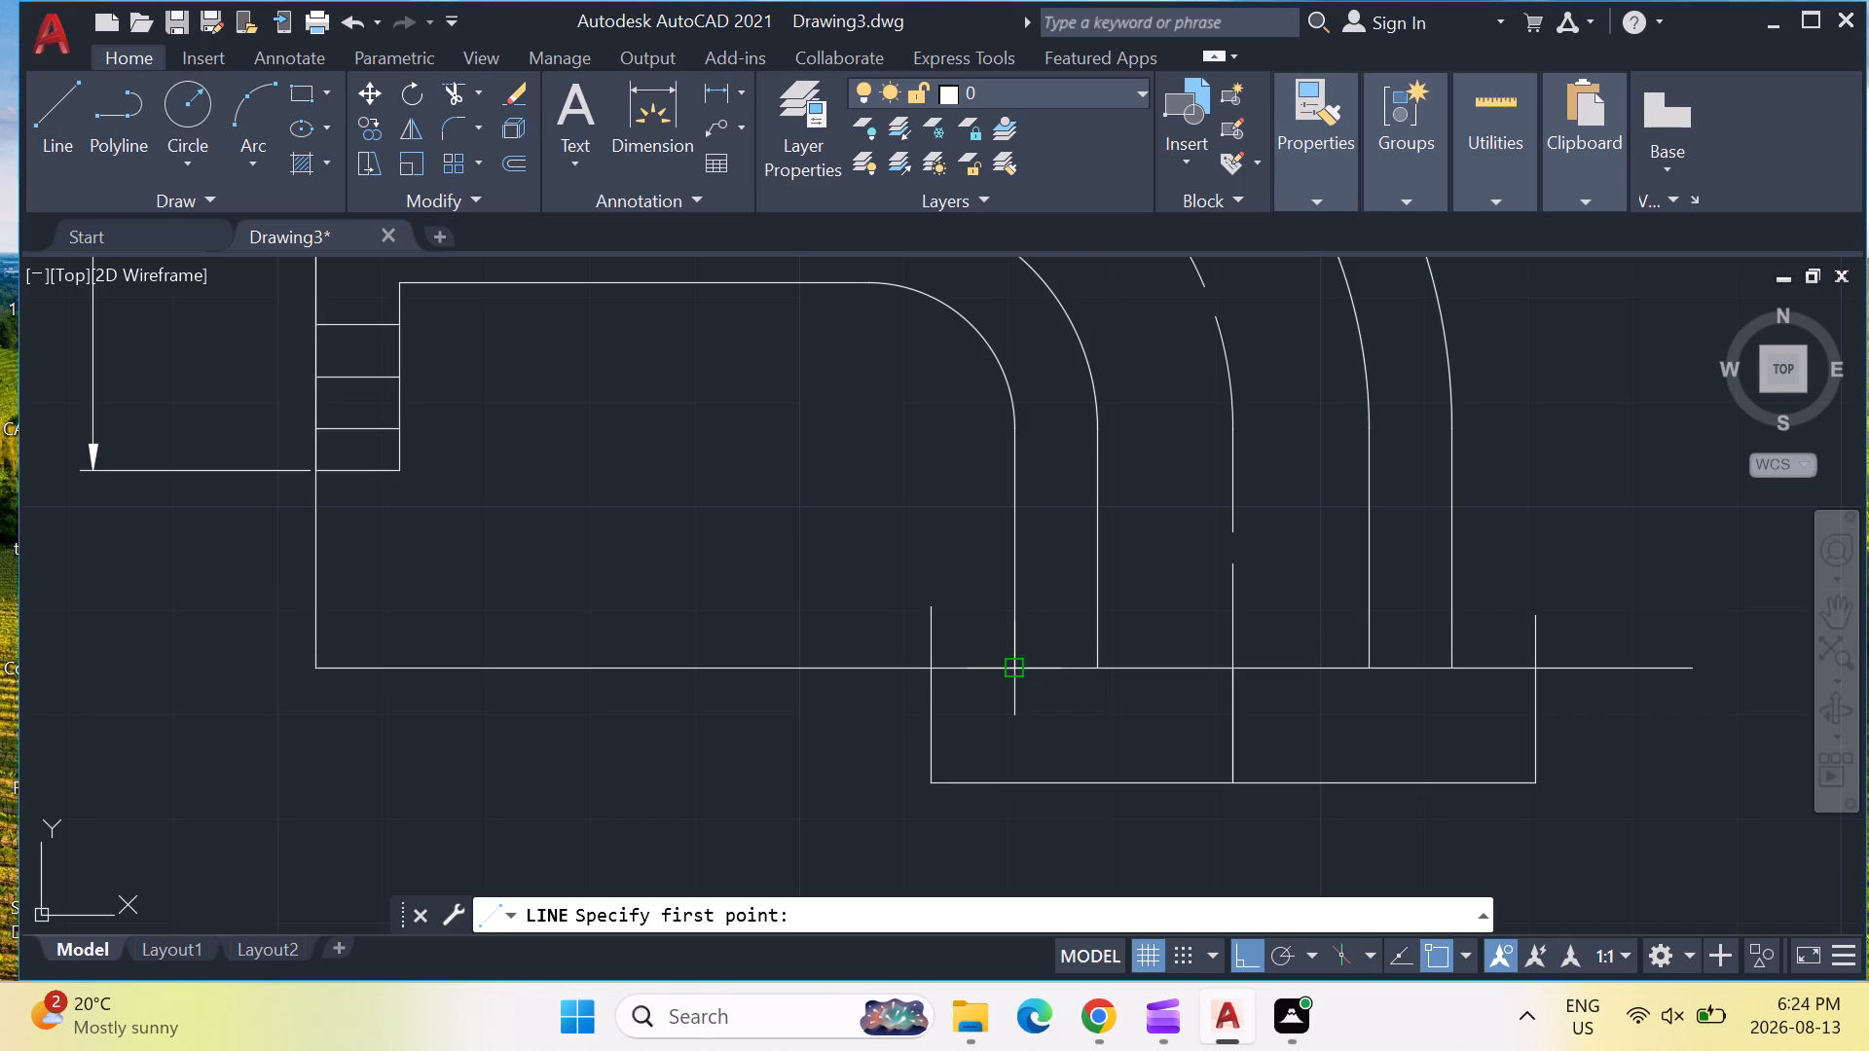
click(1096, 667)
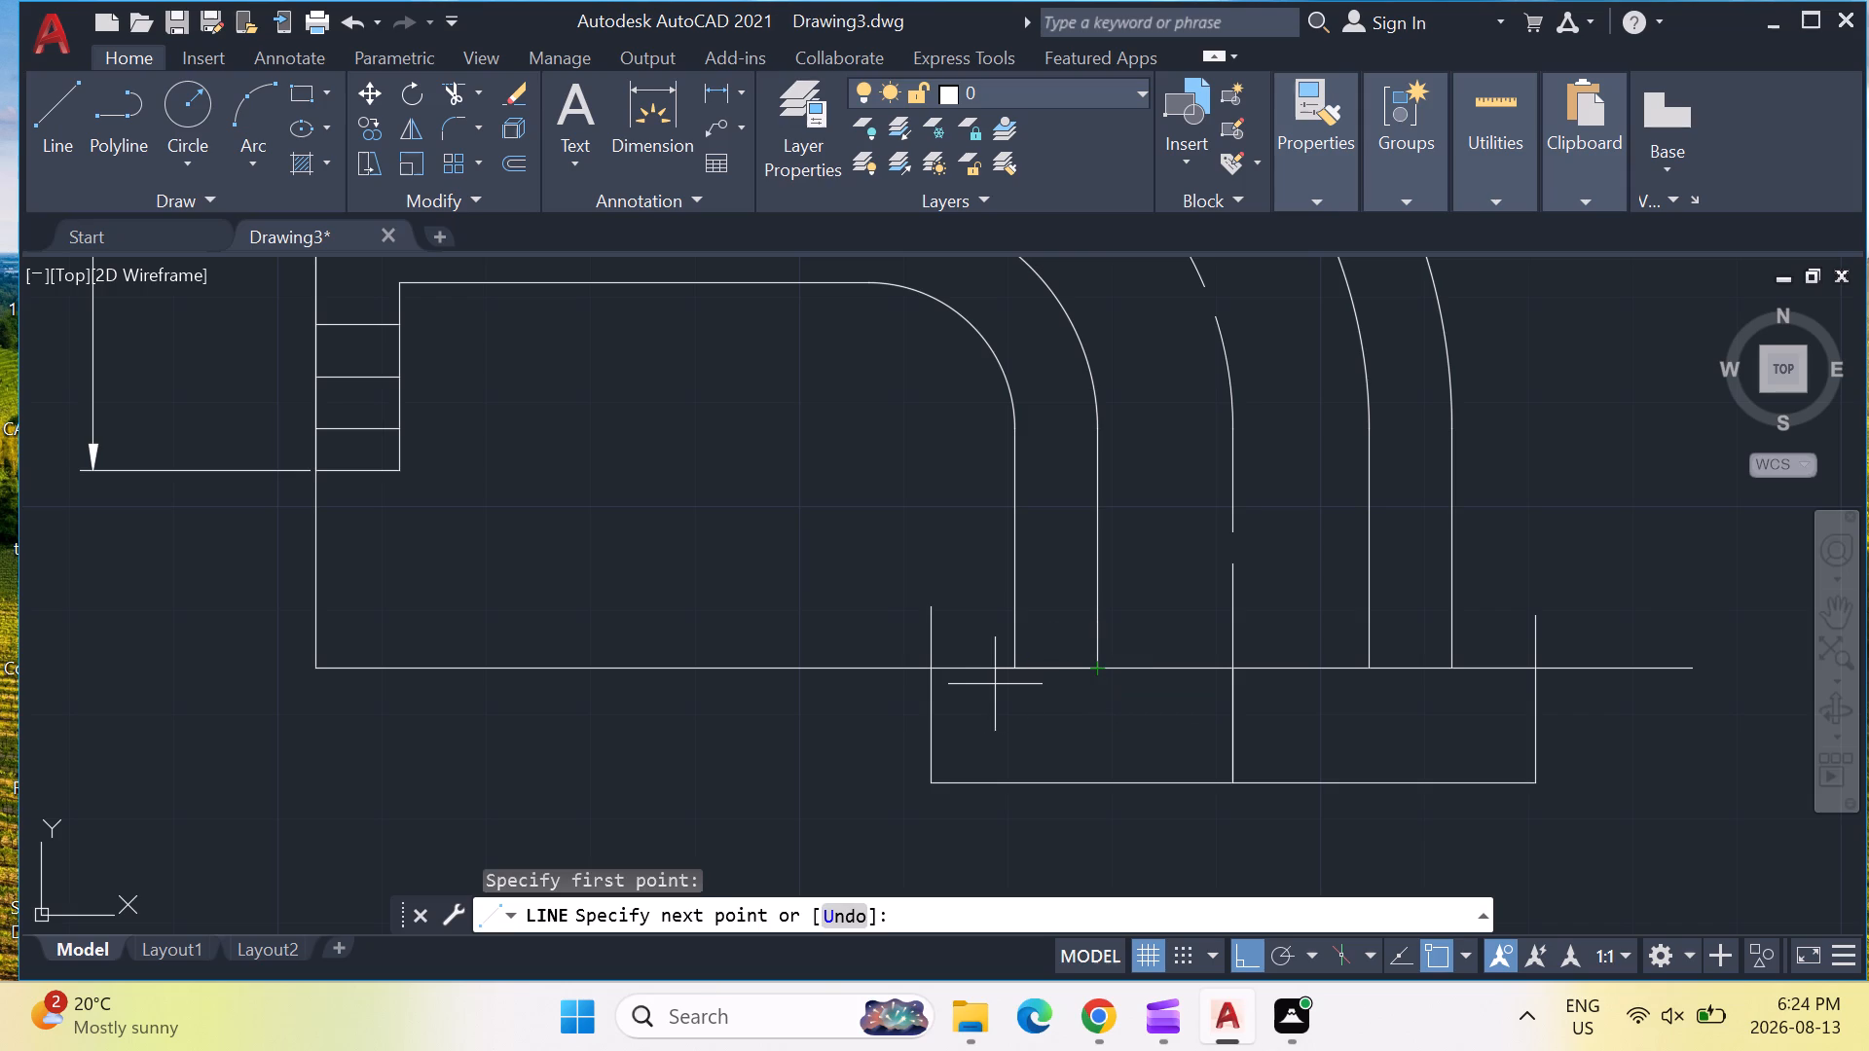
key(9)
key(Return)
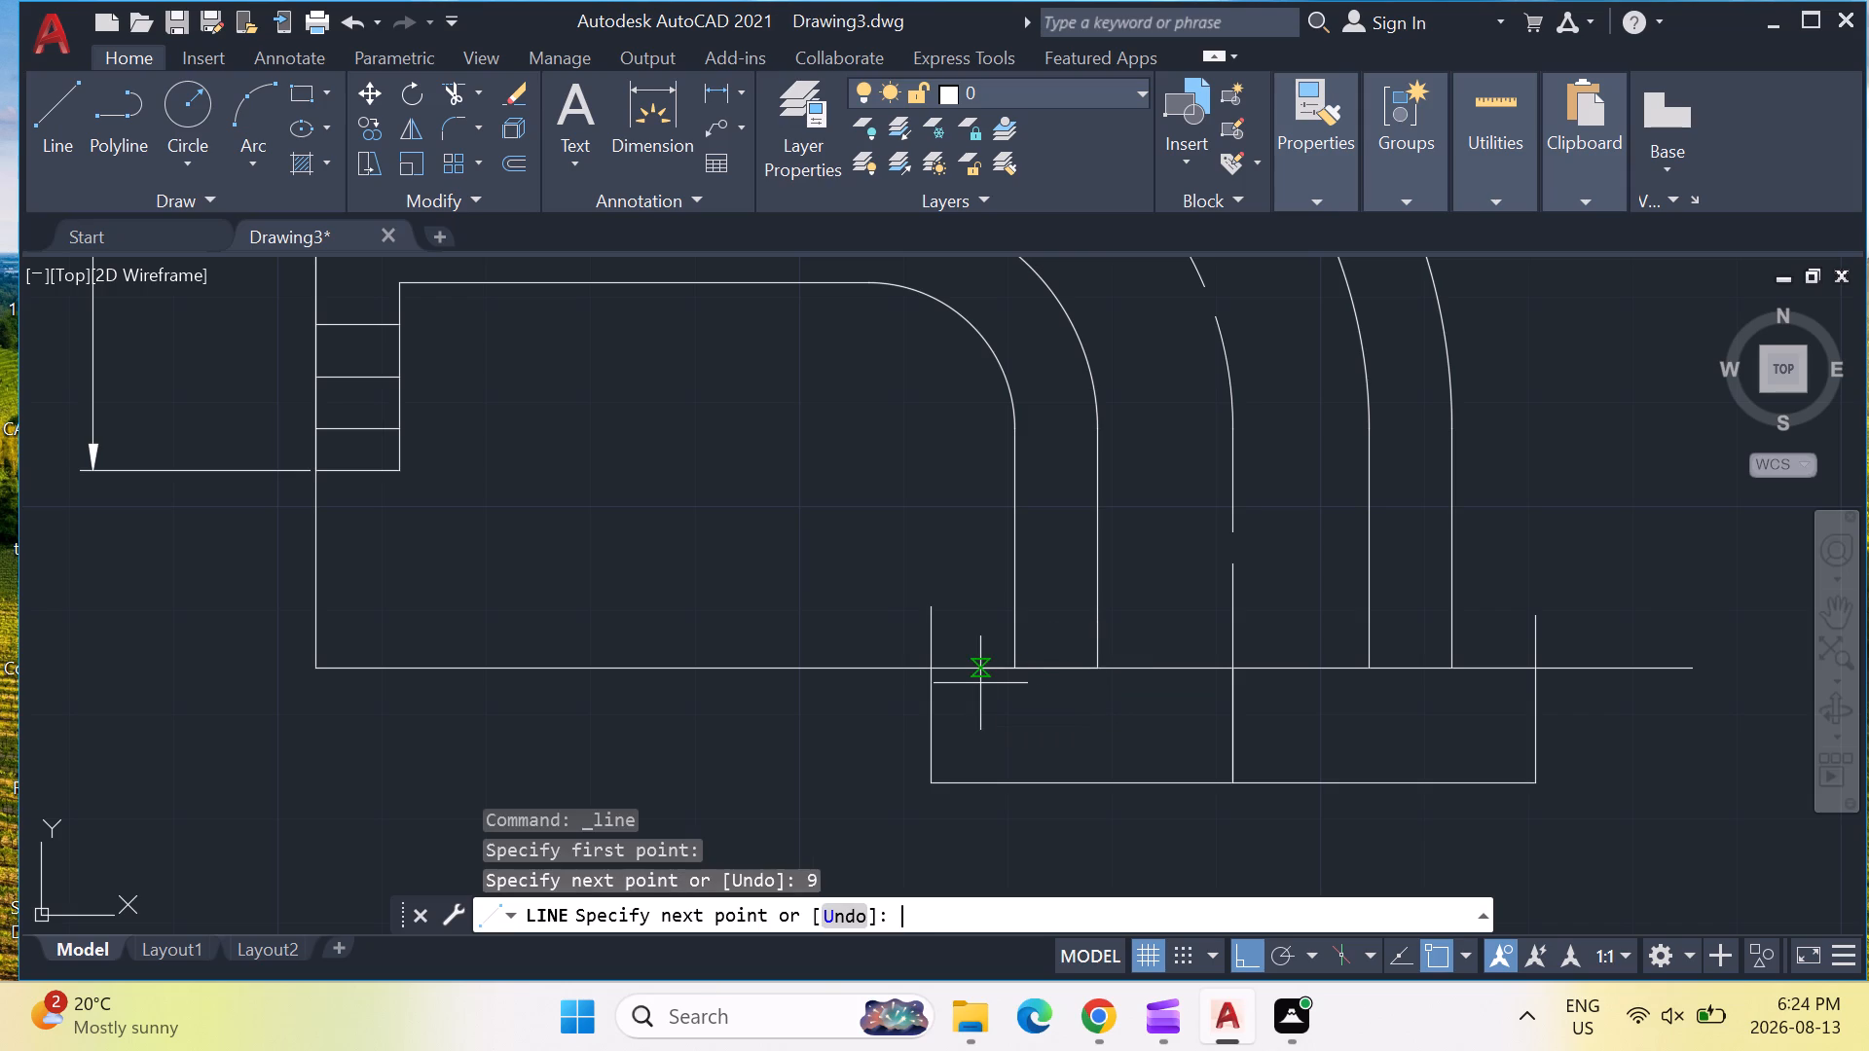
text(11)
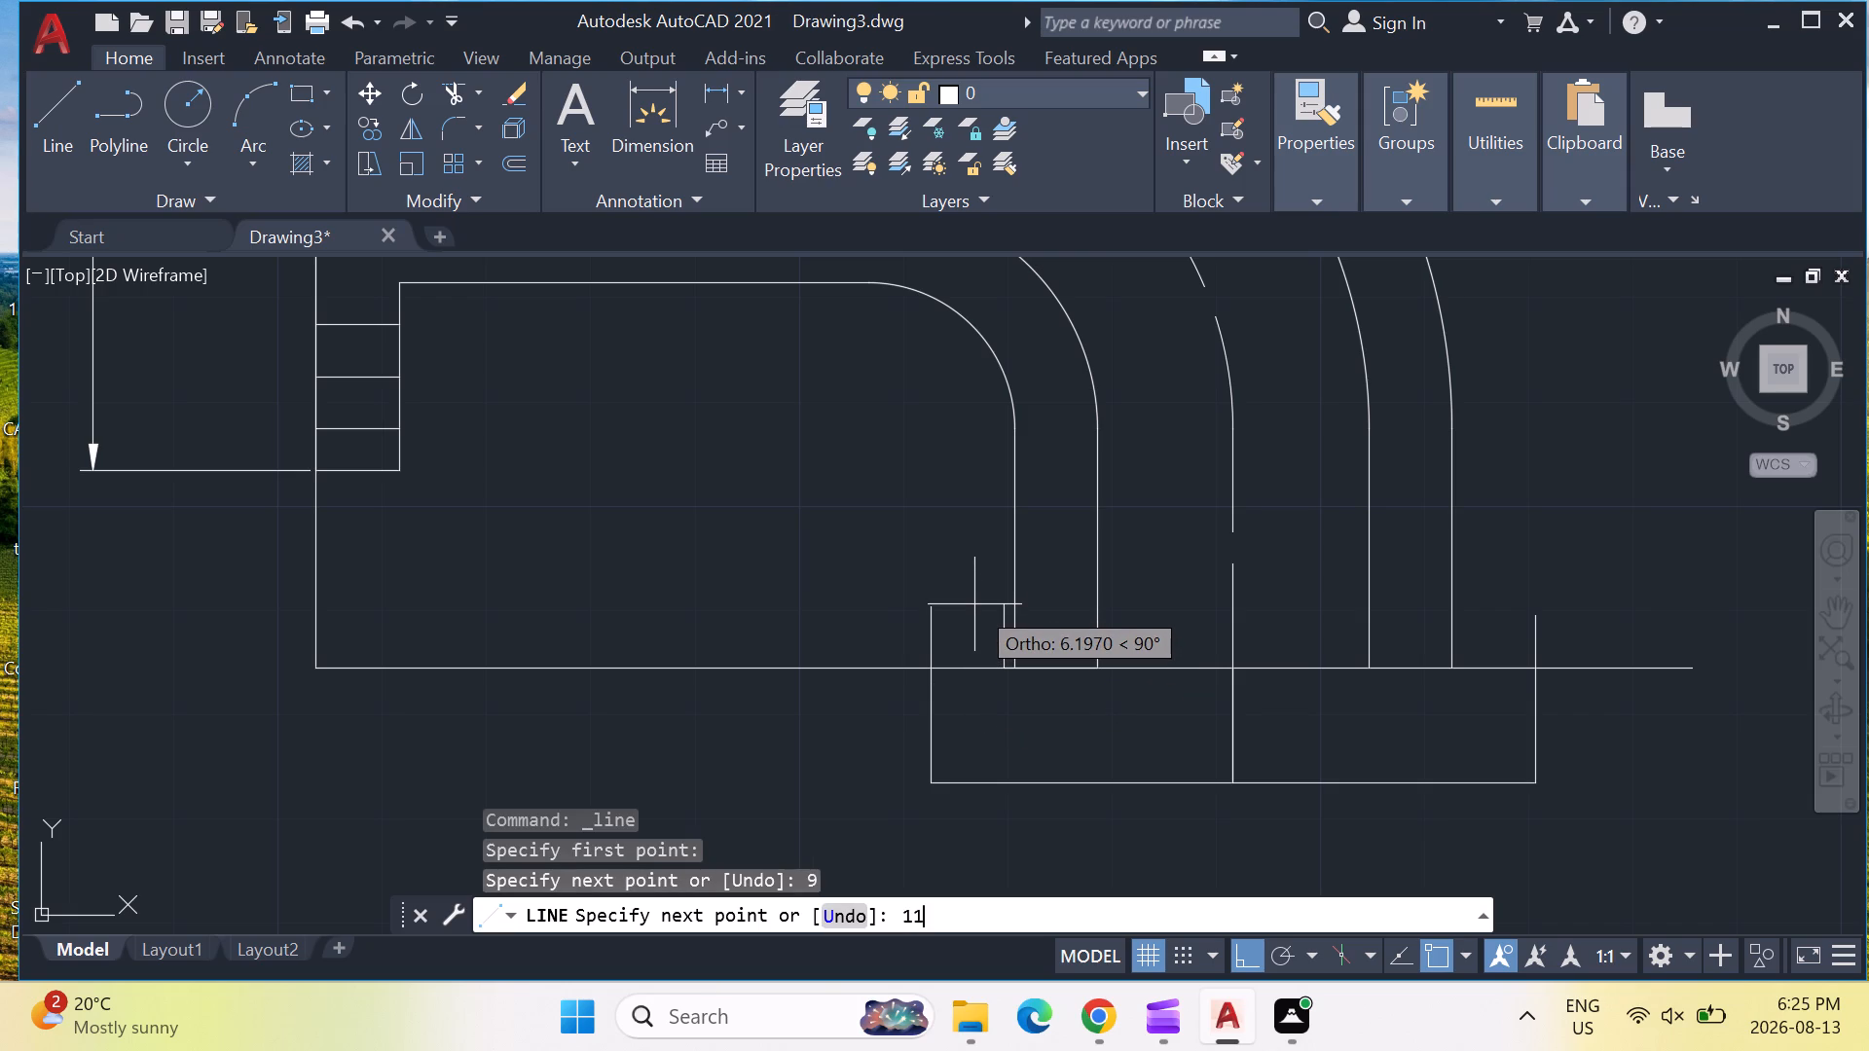
key(Return)
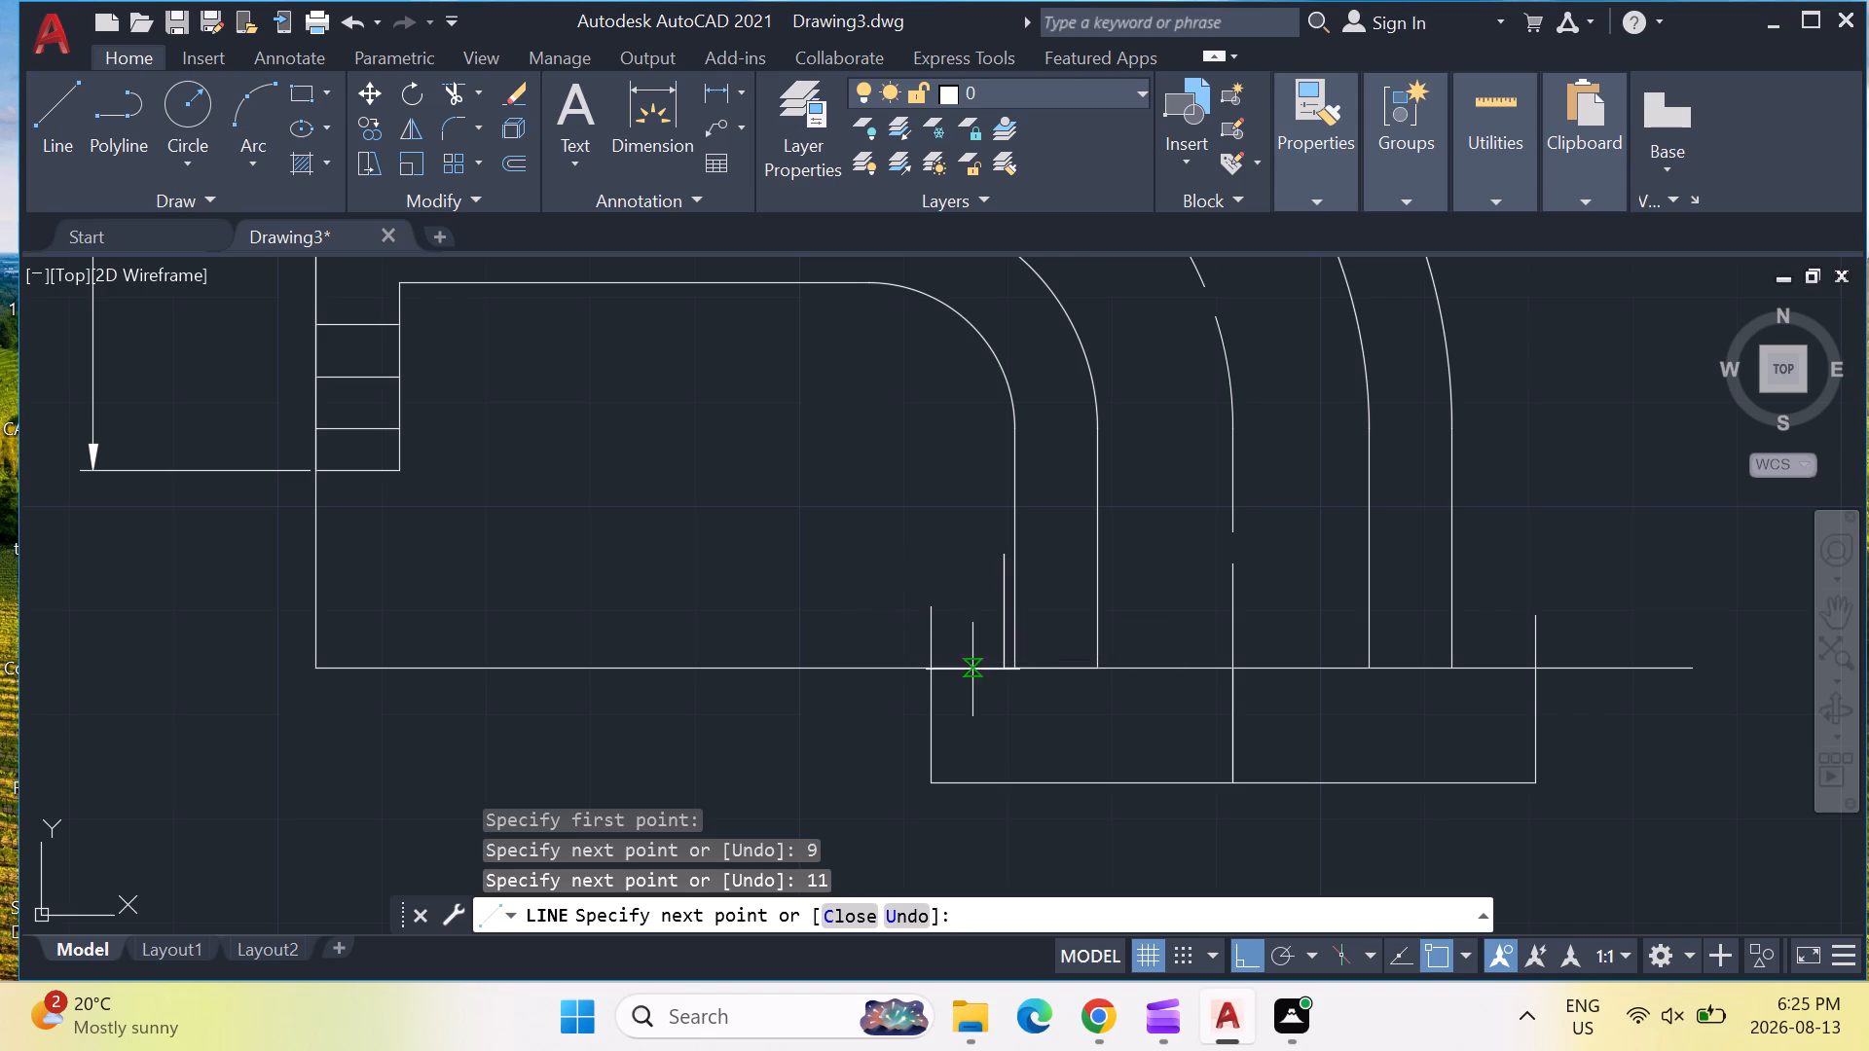
key(Escape)
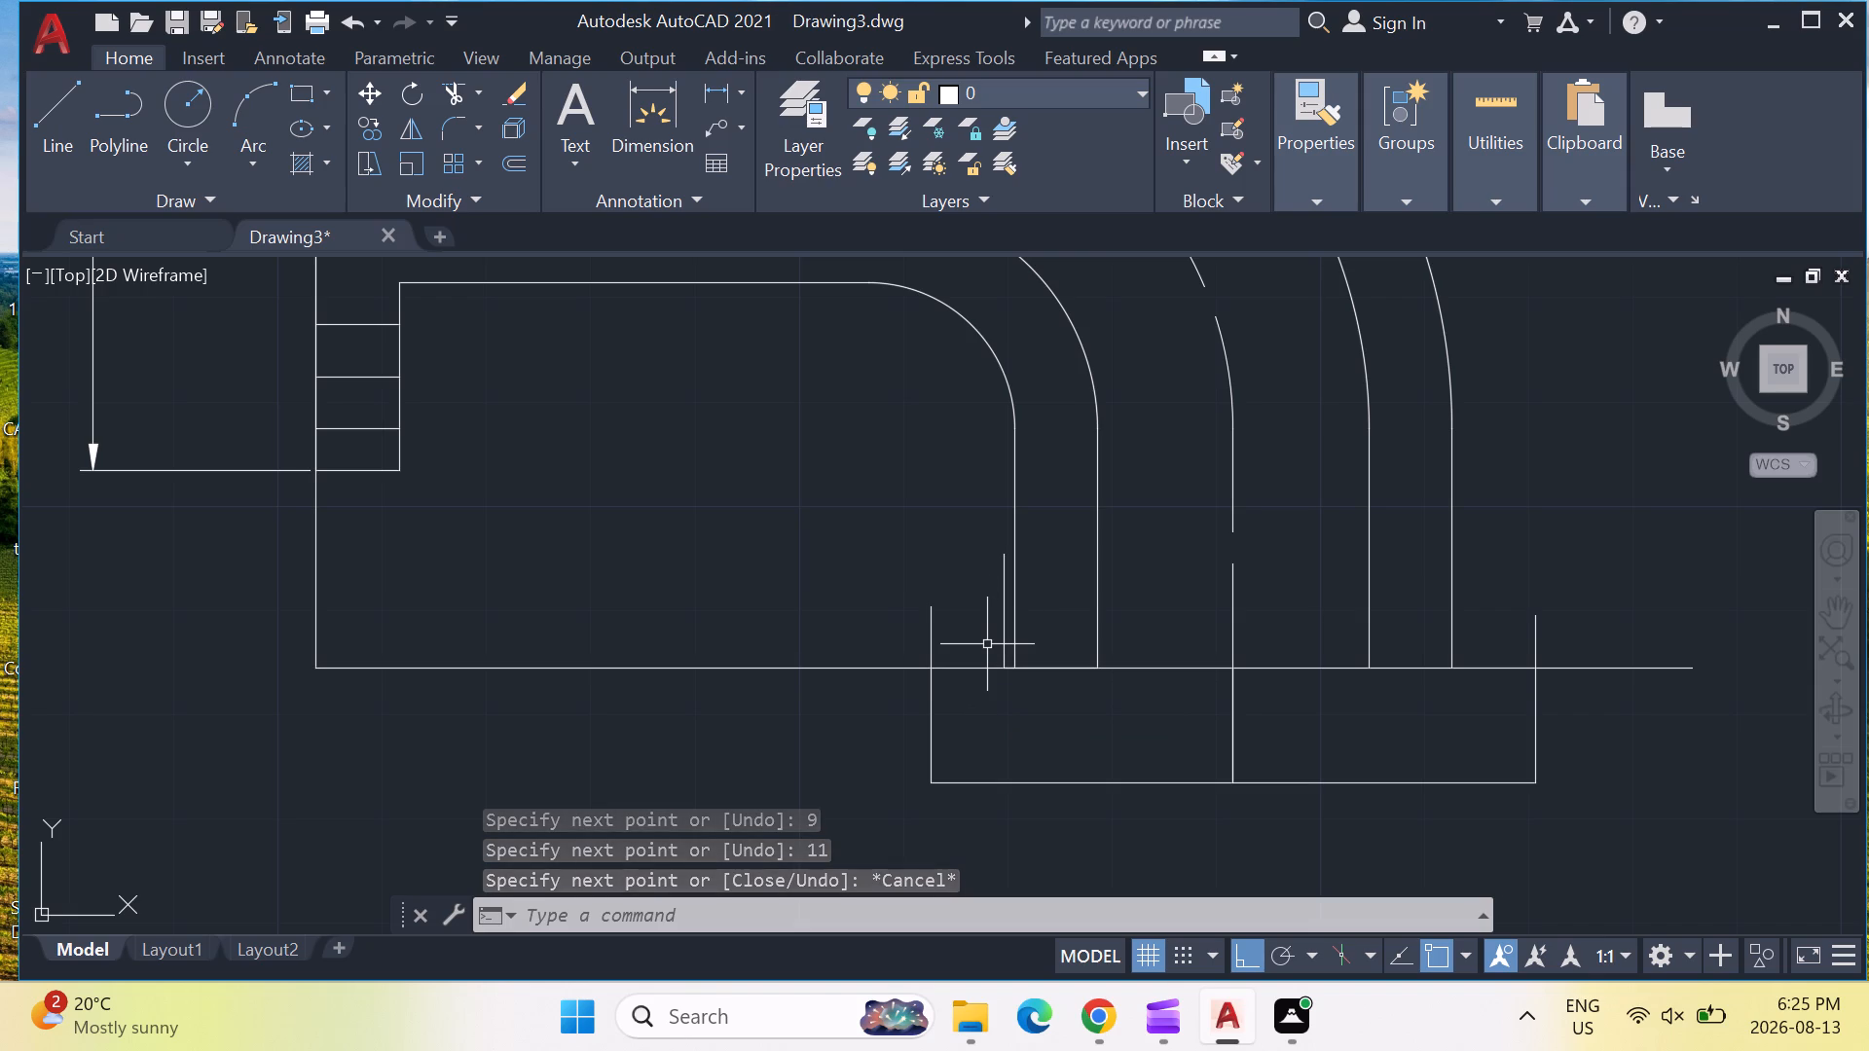
Close the left block above the base line with lines from the 11-unit vertical's top across and down to the outer vertical's upper end.
scroll(1090, 569, down, 2)
middle_drag(1106, 542, 1027, 551)
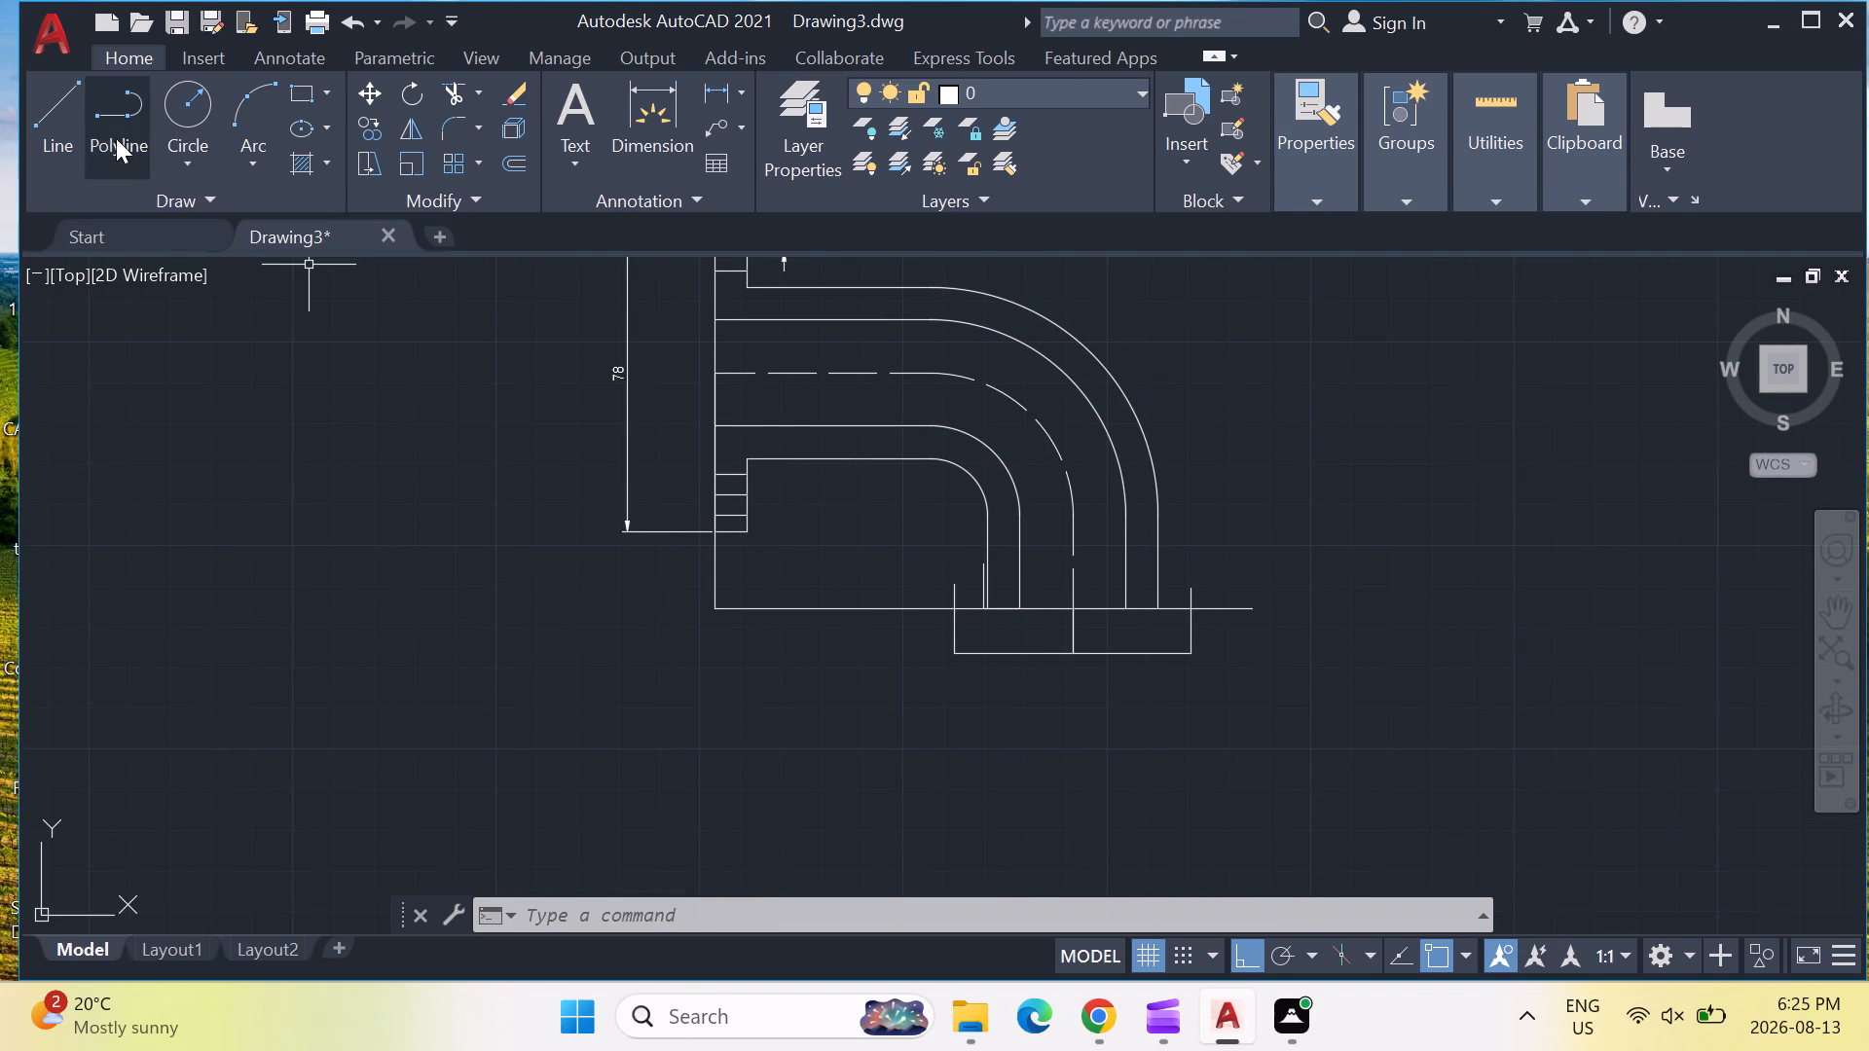
click(54, 108)
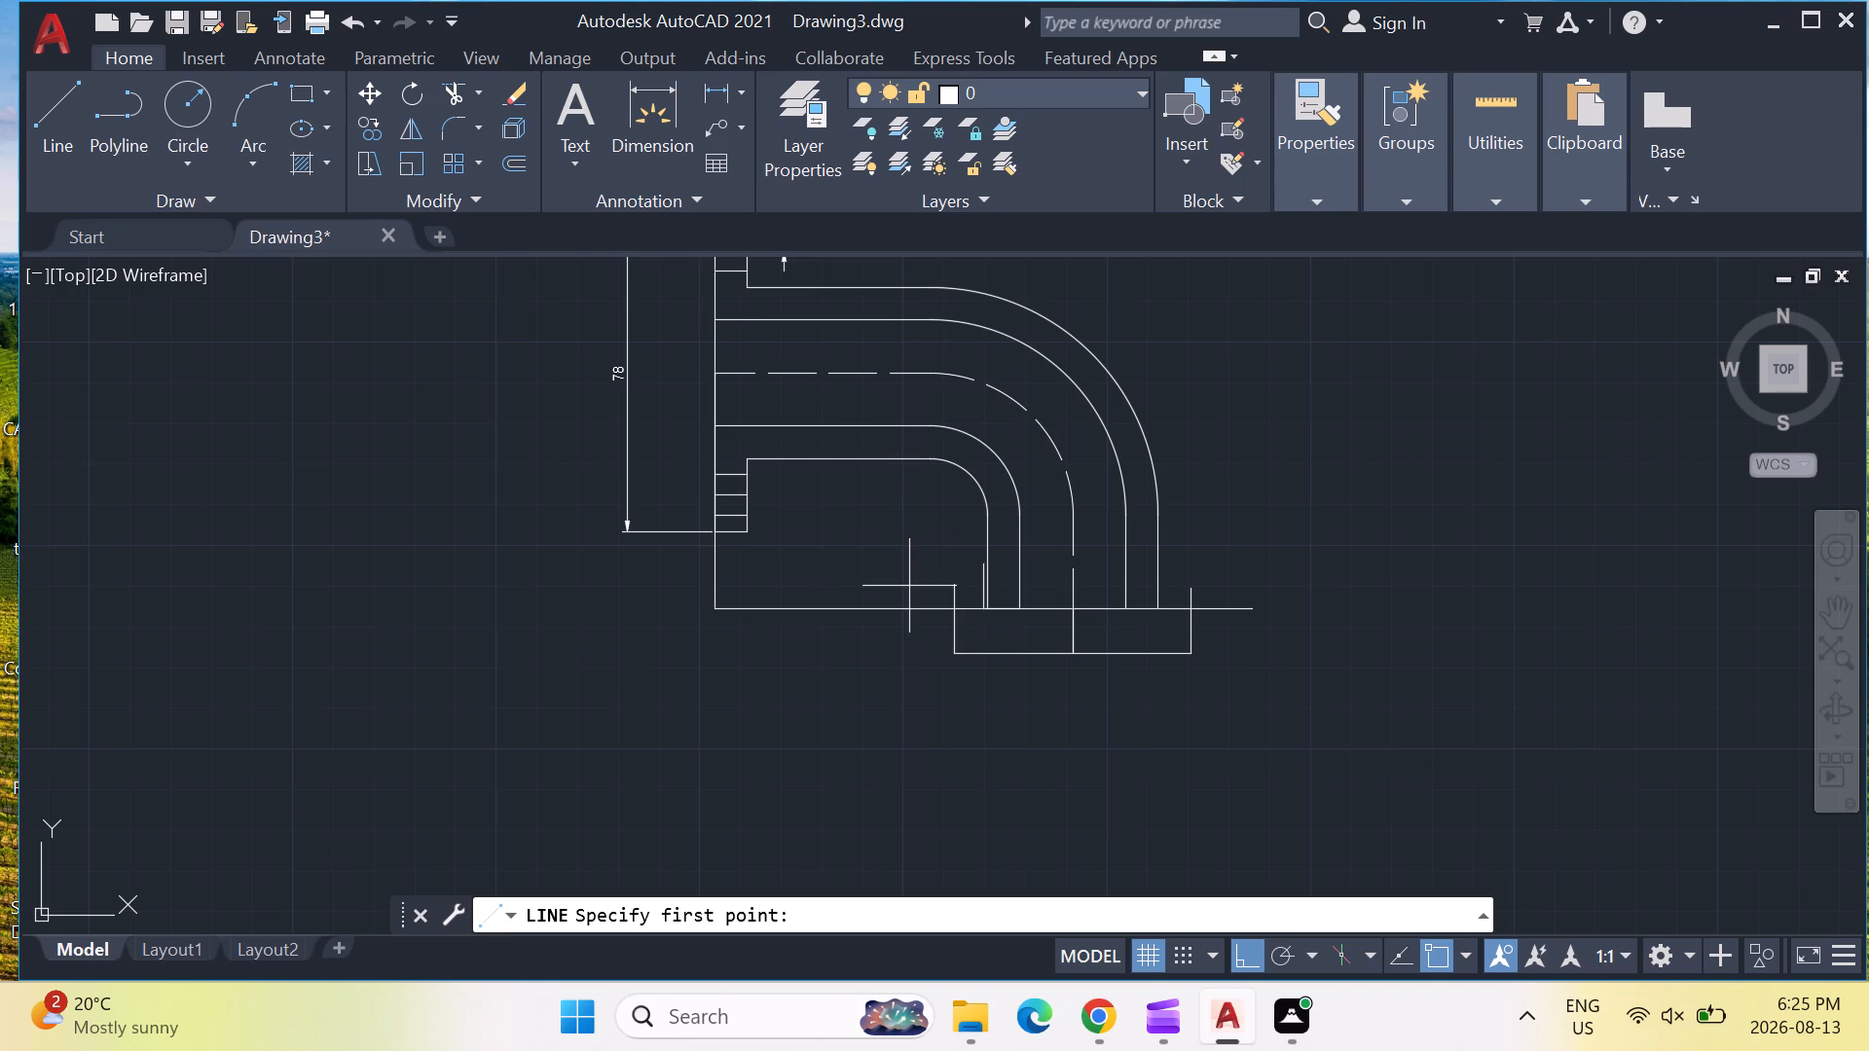
scroll(925, 550, up, 2)
click(1061, 587)
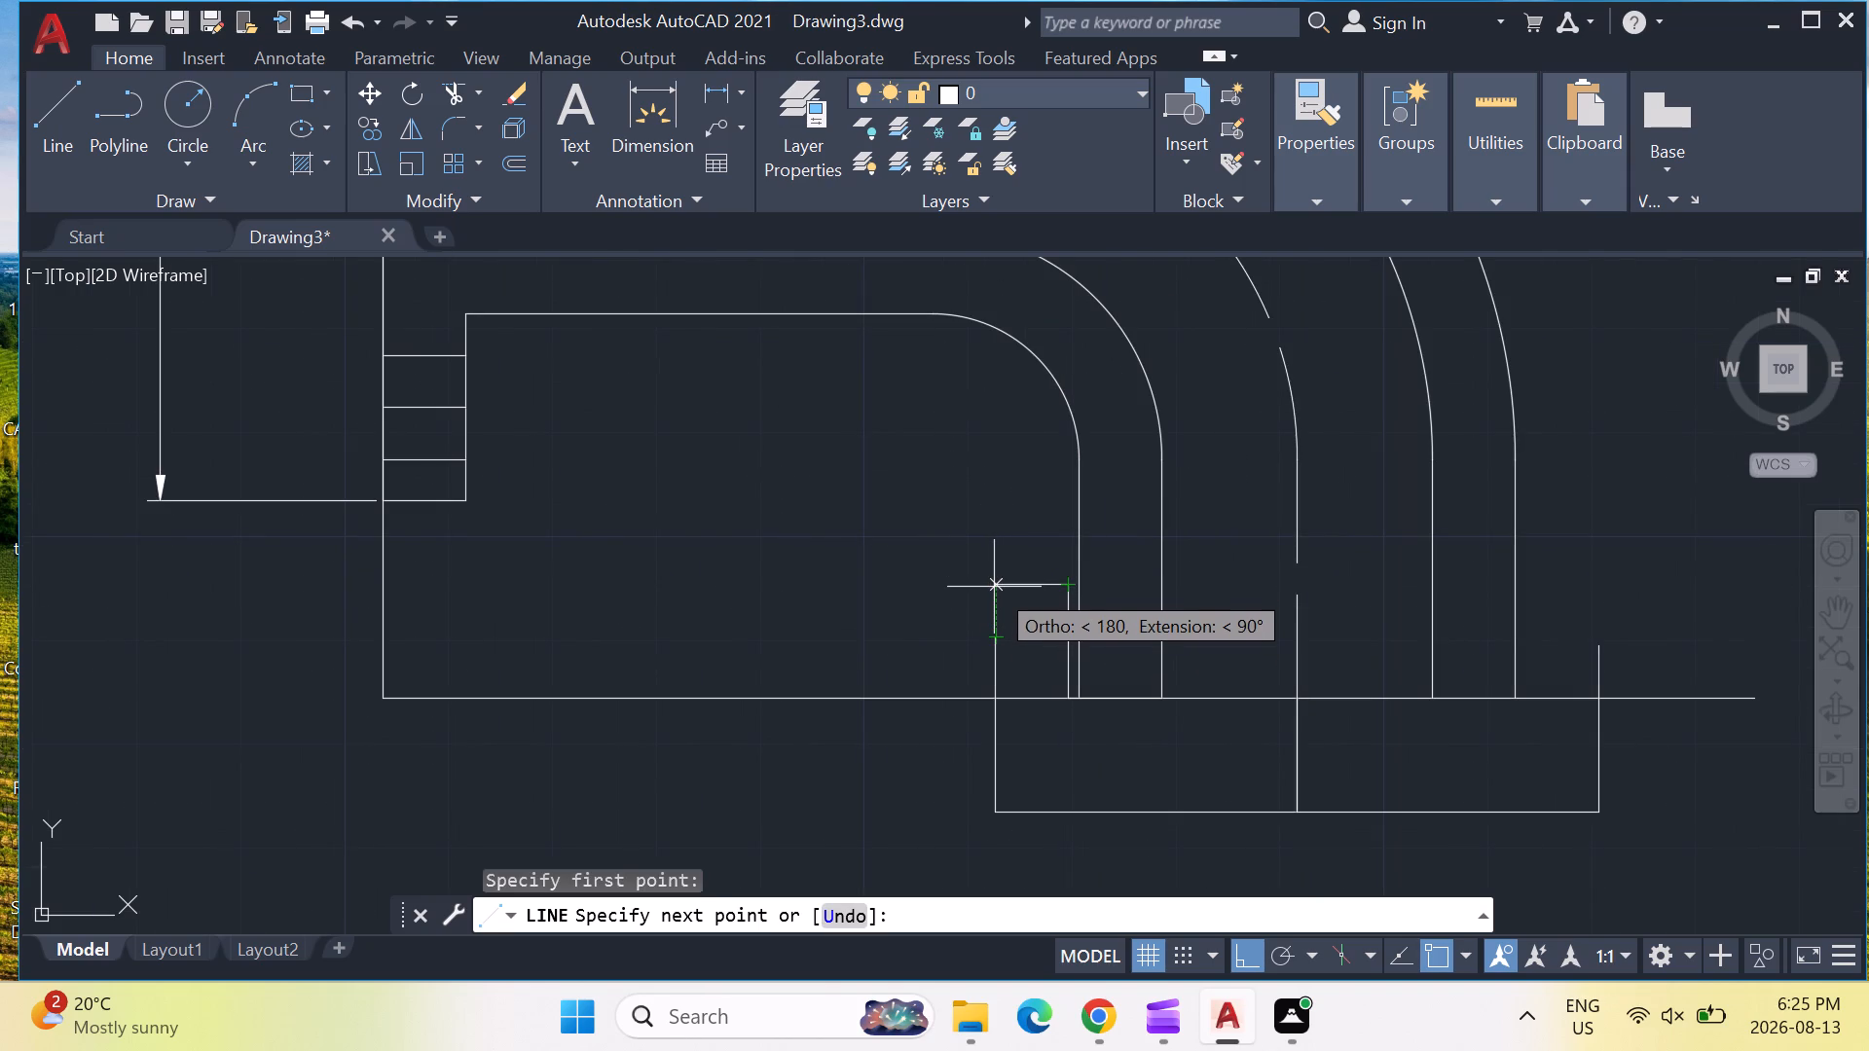
scroll(994, 587, up, 1)
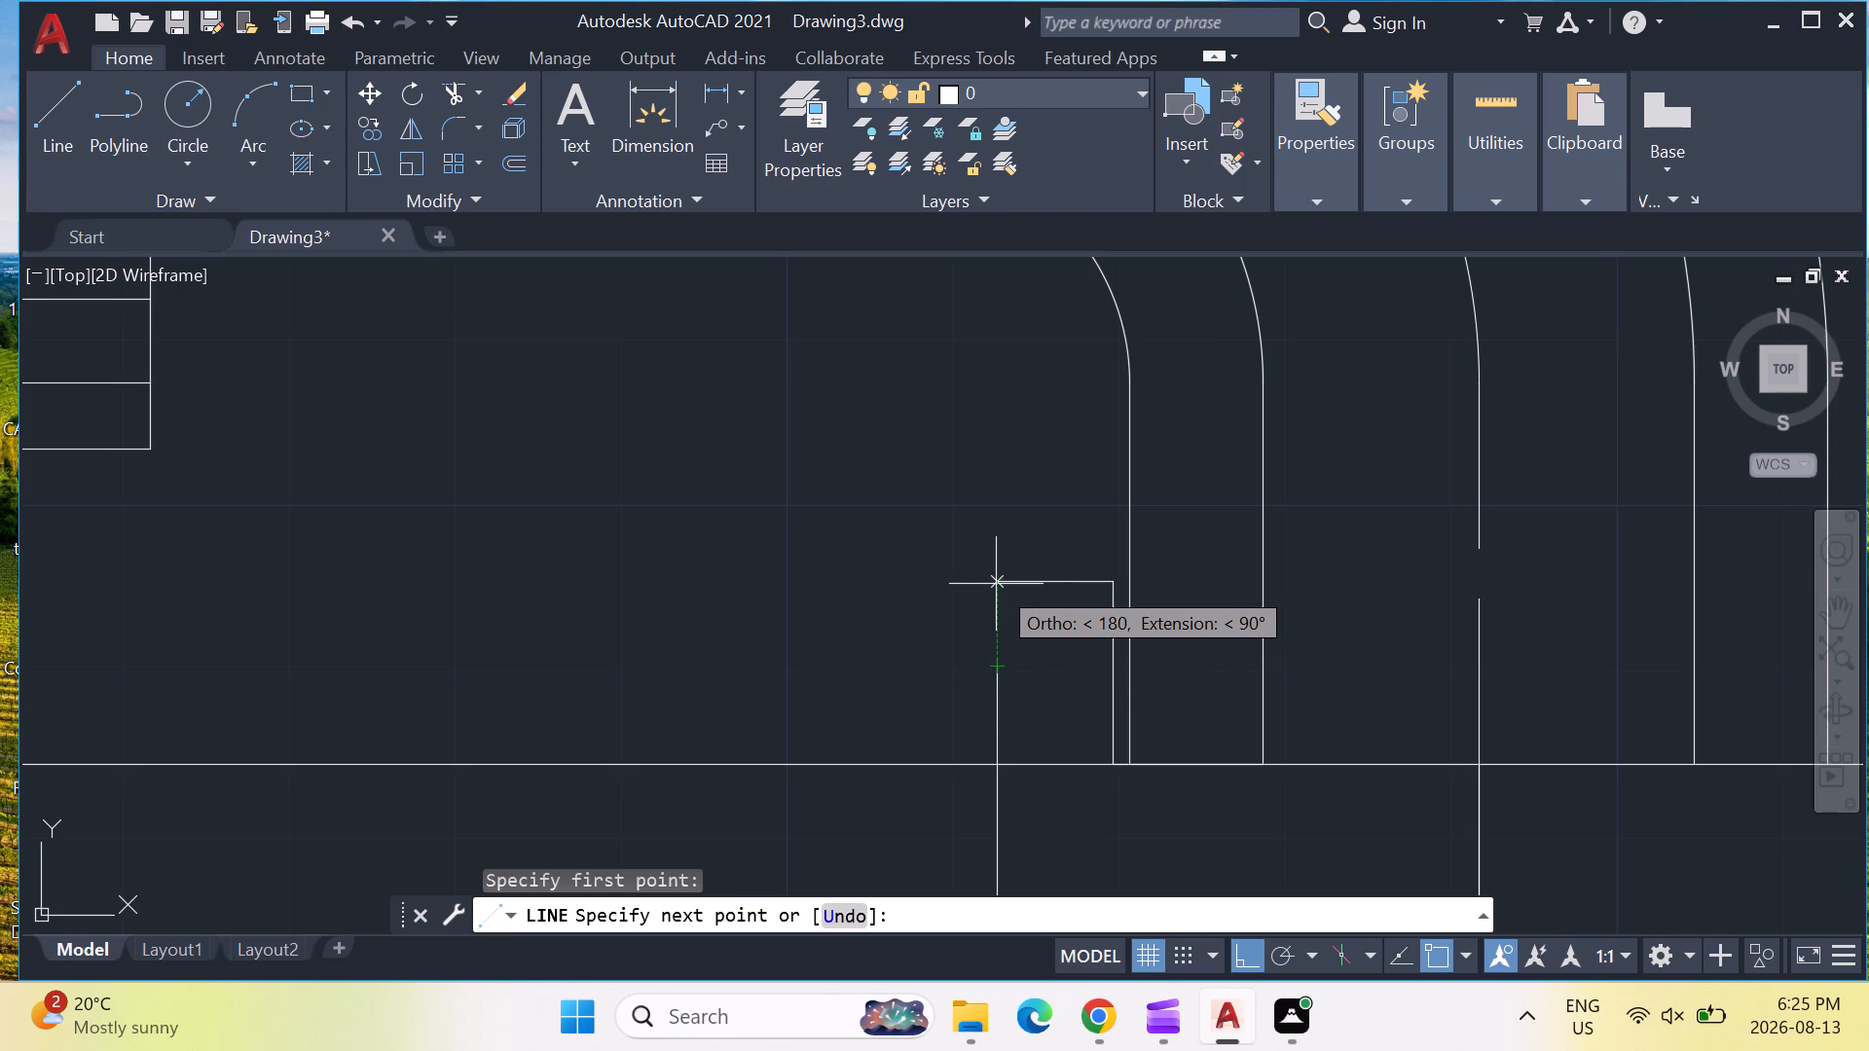
click(996, 582)
click(992, 669)
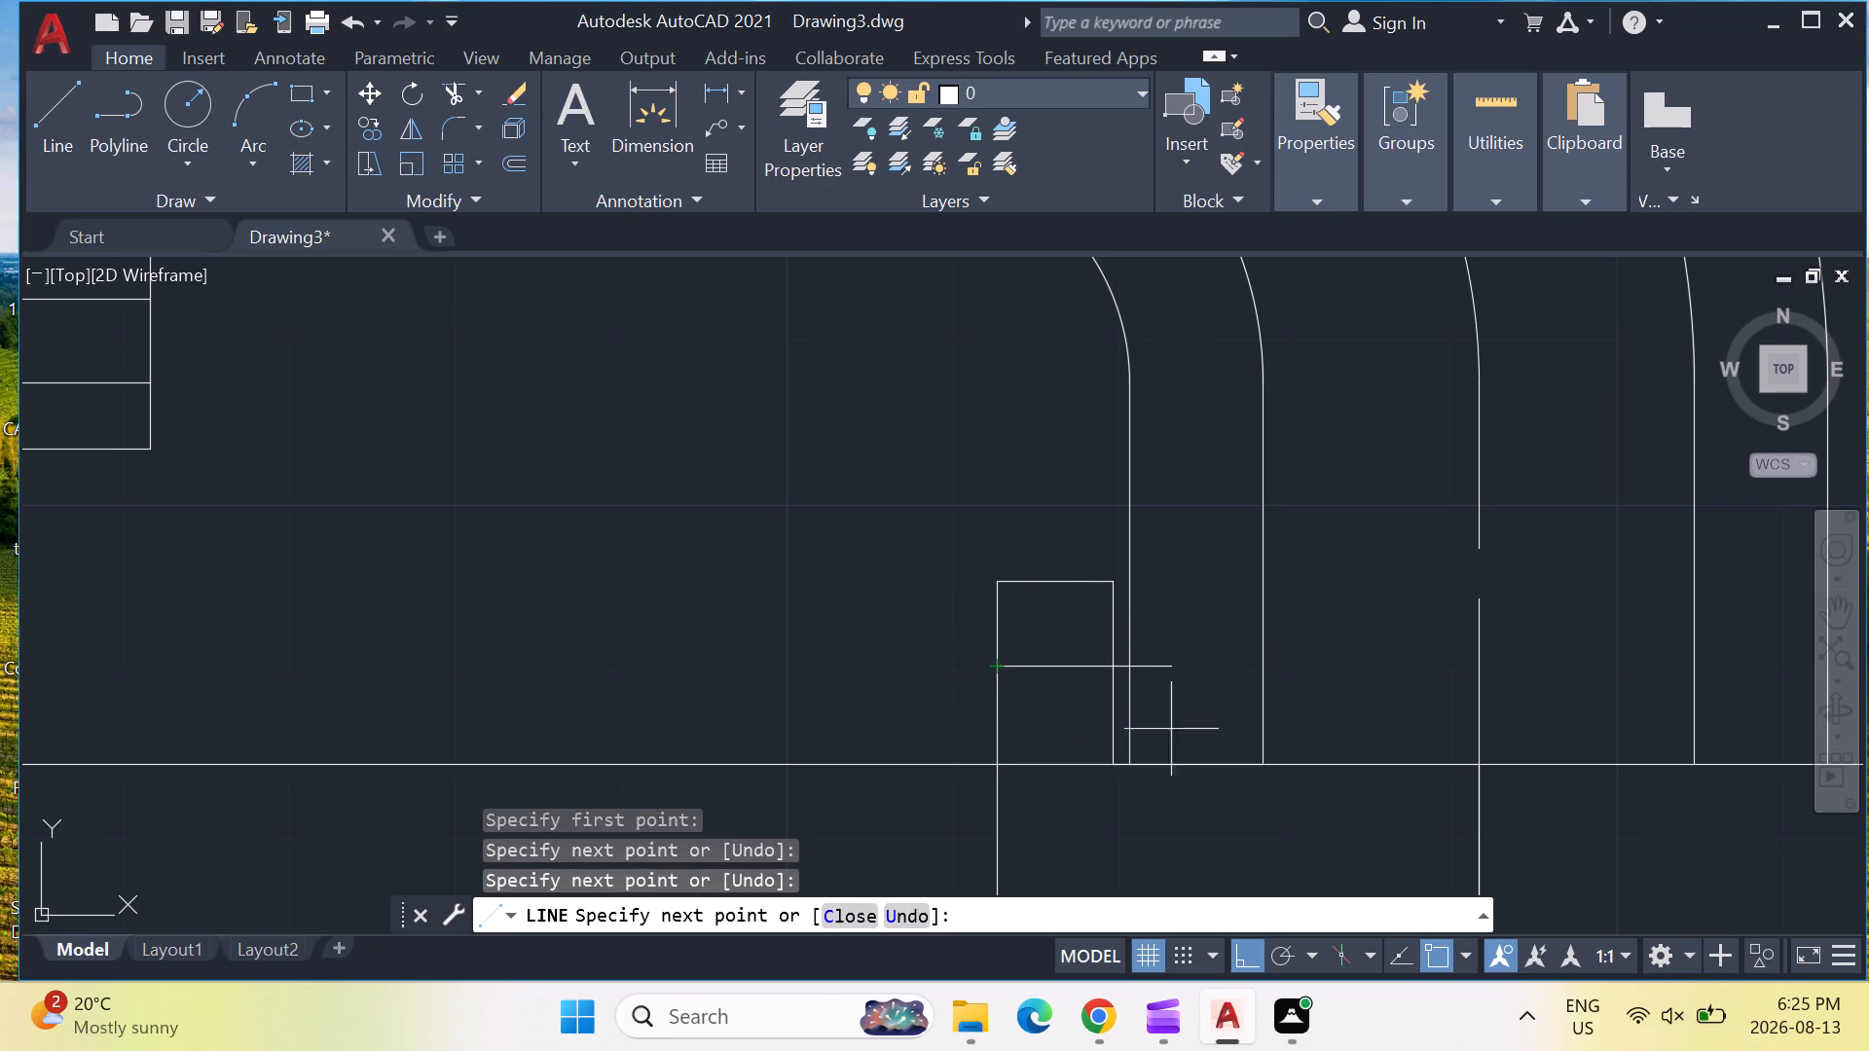
key(Escape)
key(Escape)
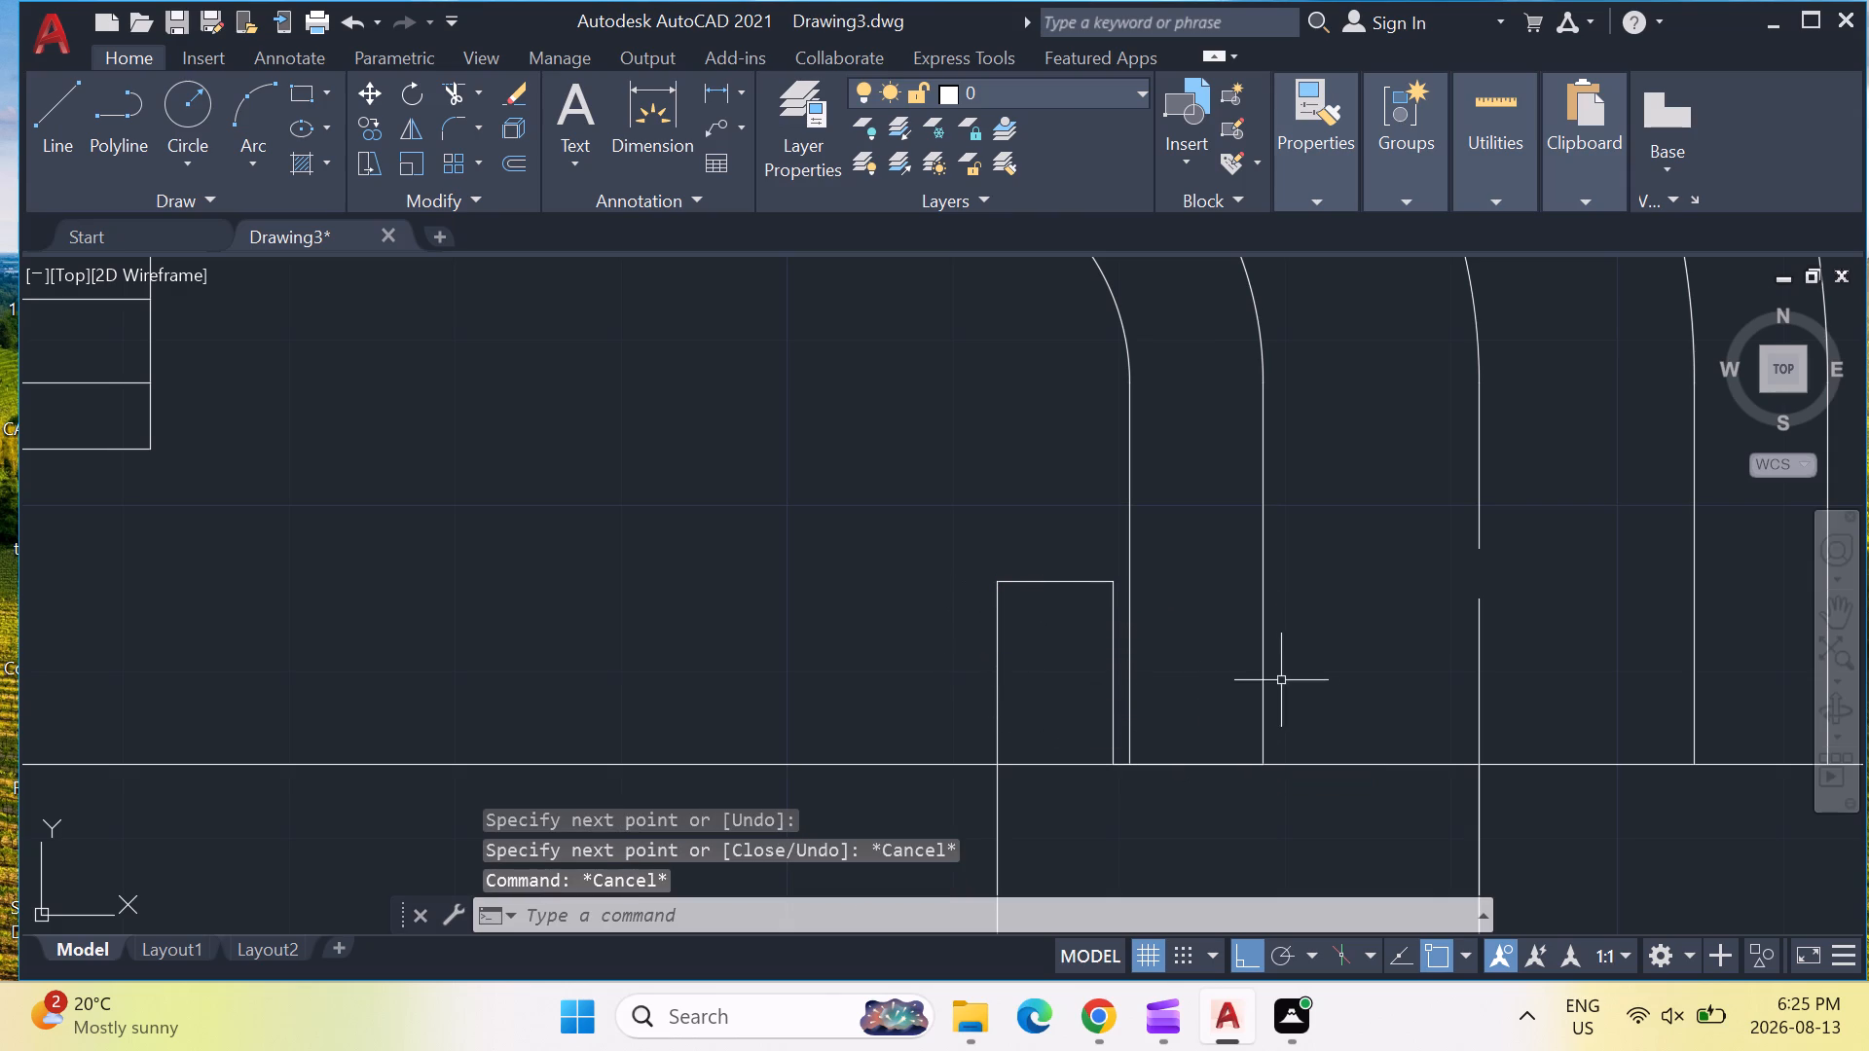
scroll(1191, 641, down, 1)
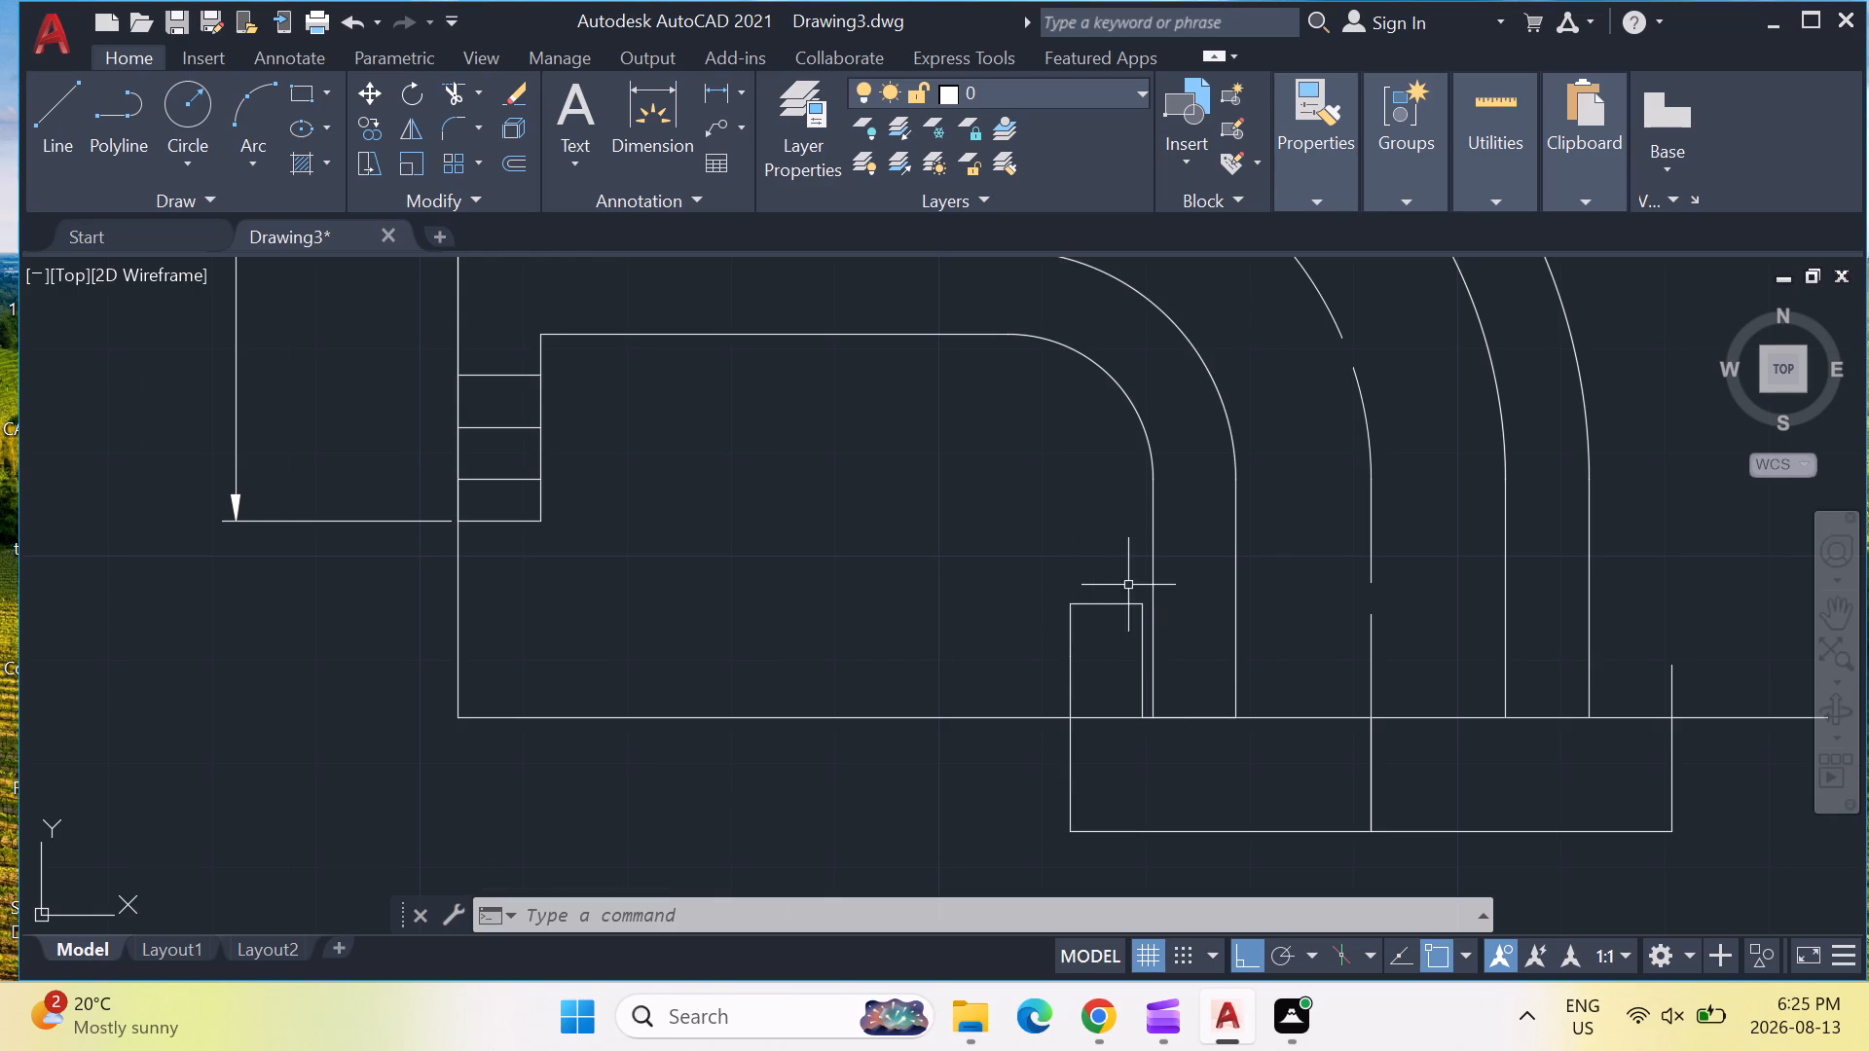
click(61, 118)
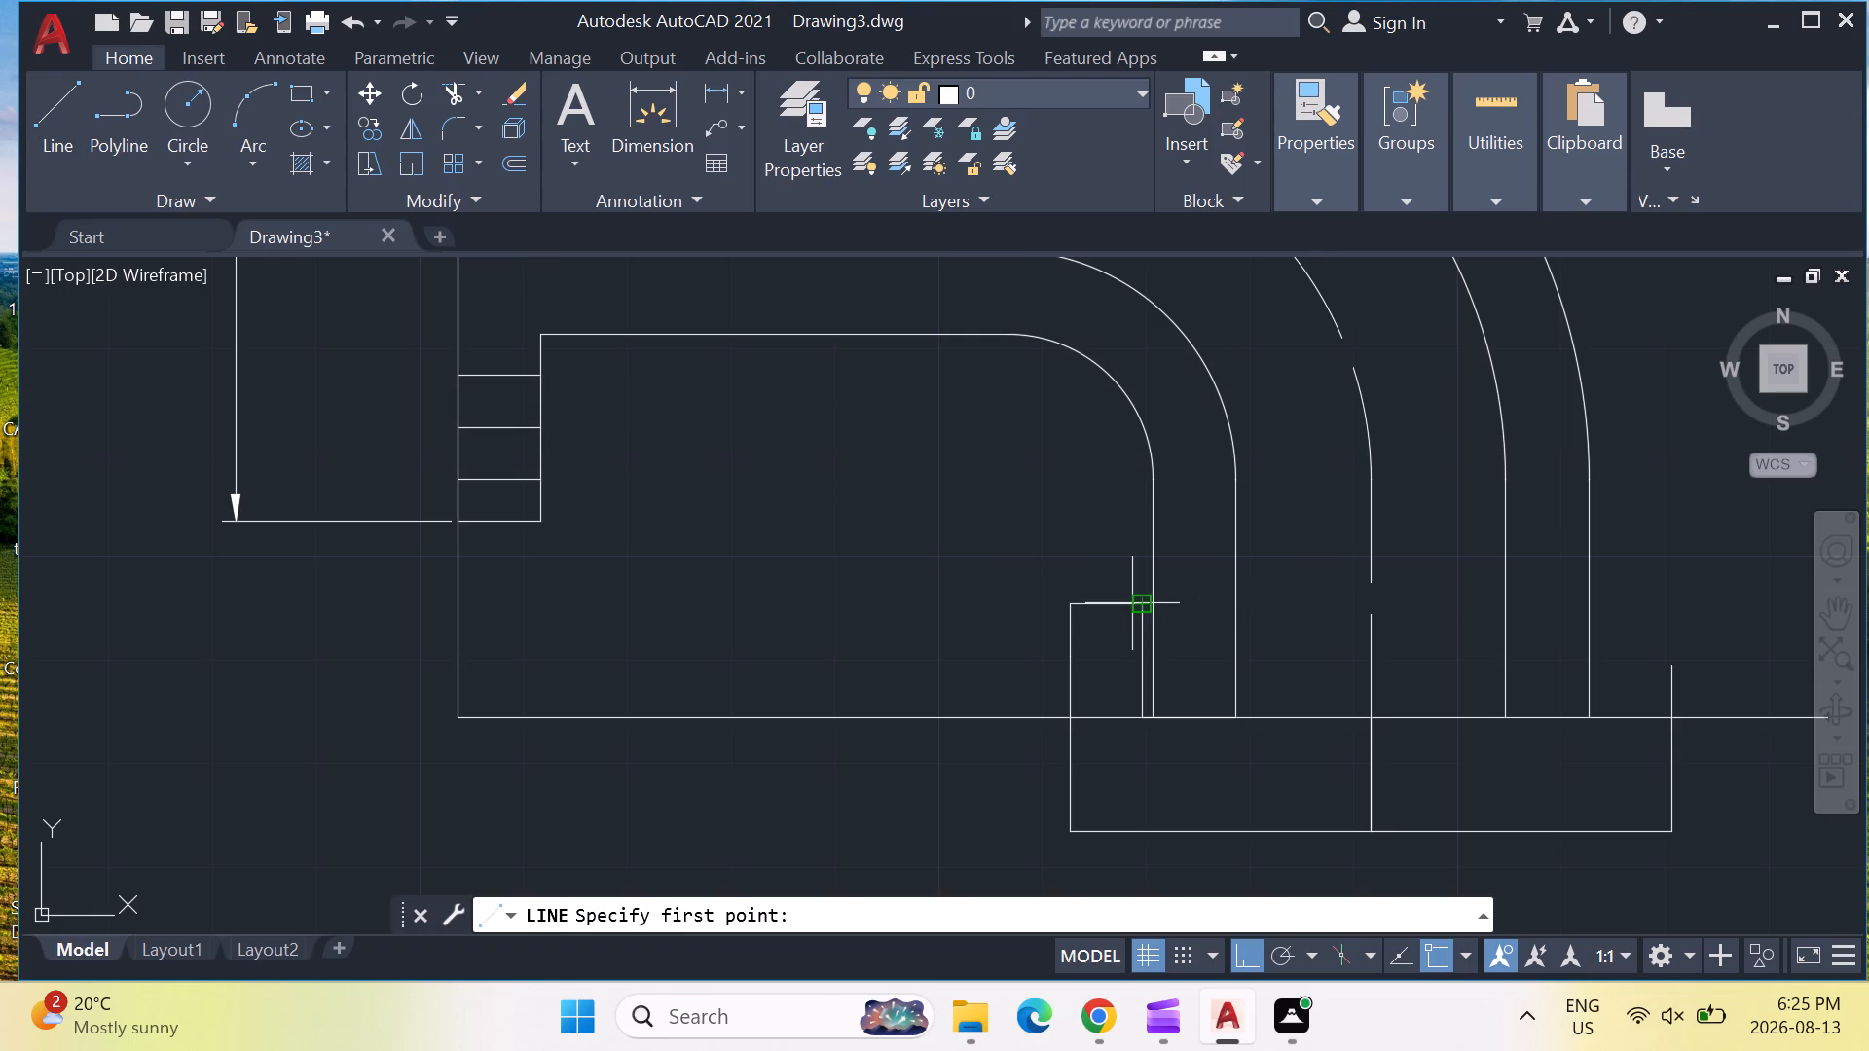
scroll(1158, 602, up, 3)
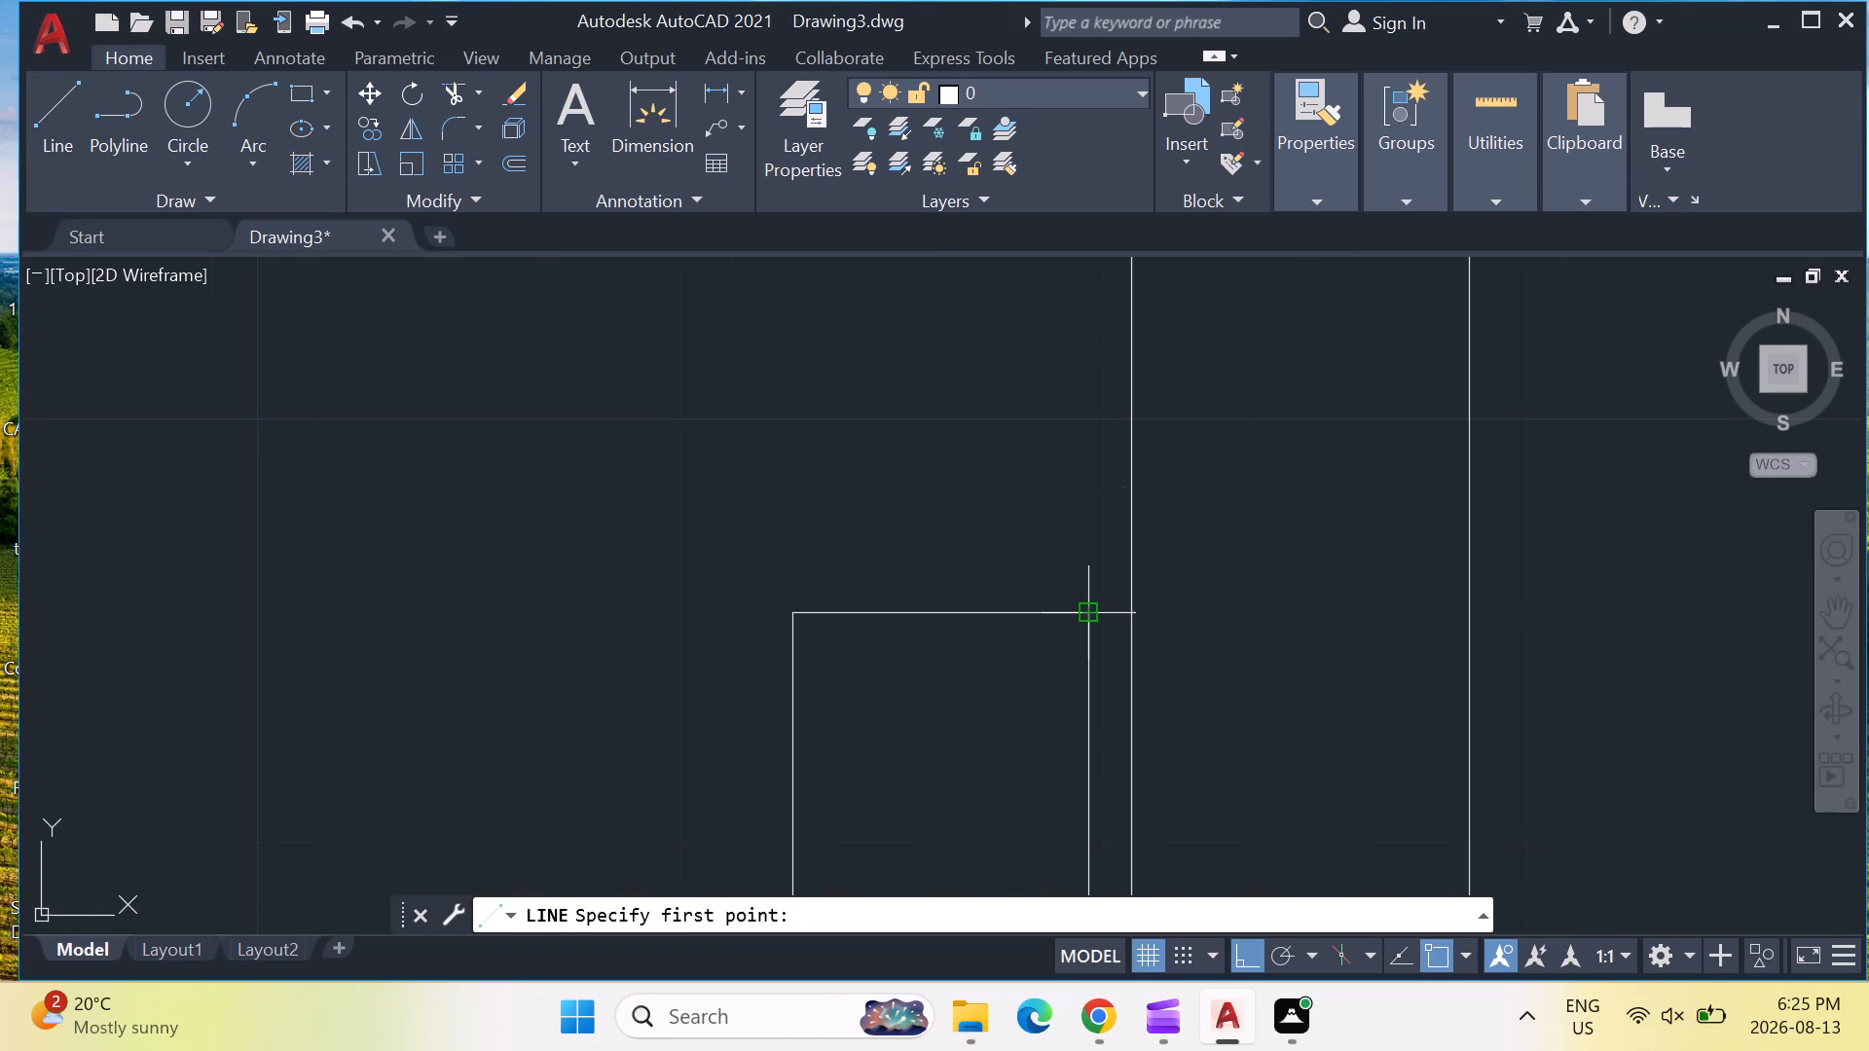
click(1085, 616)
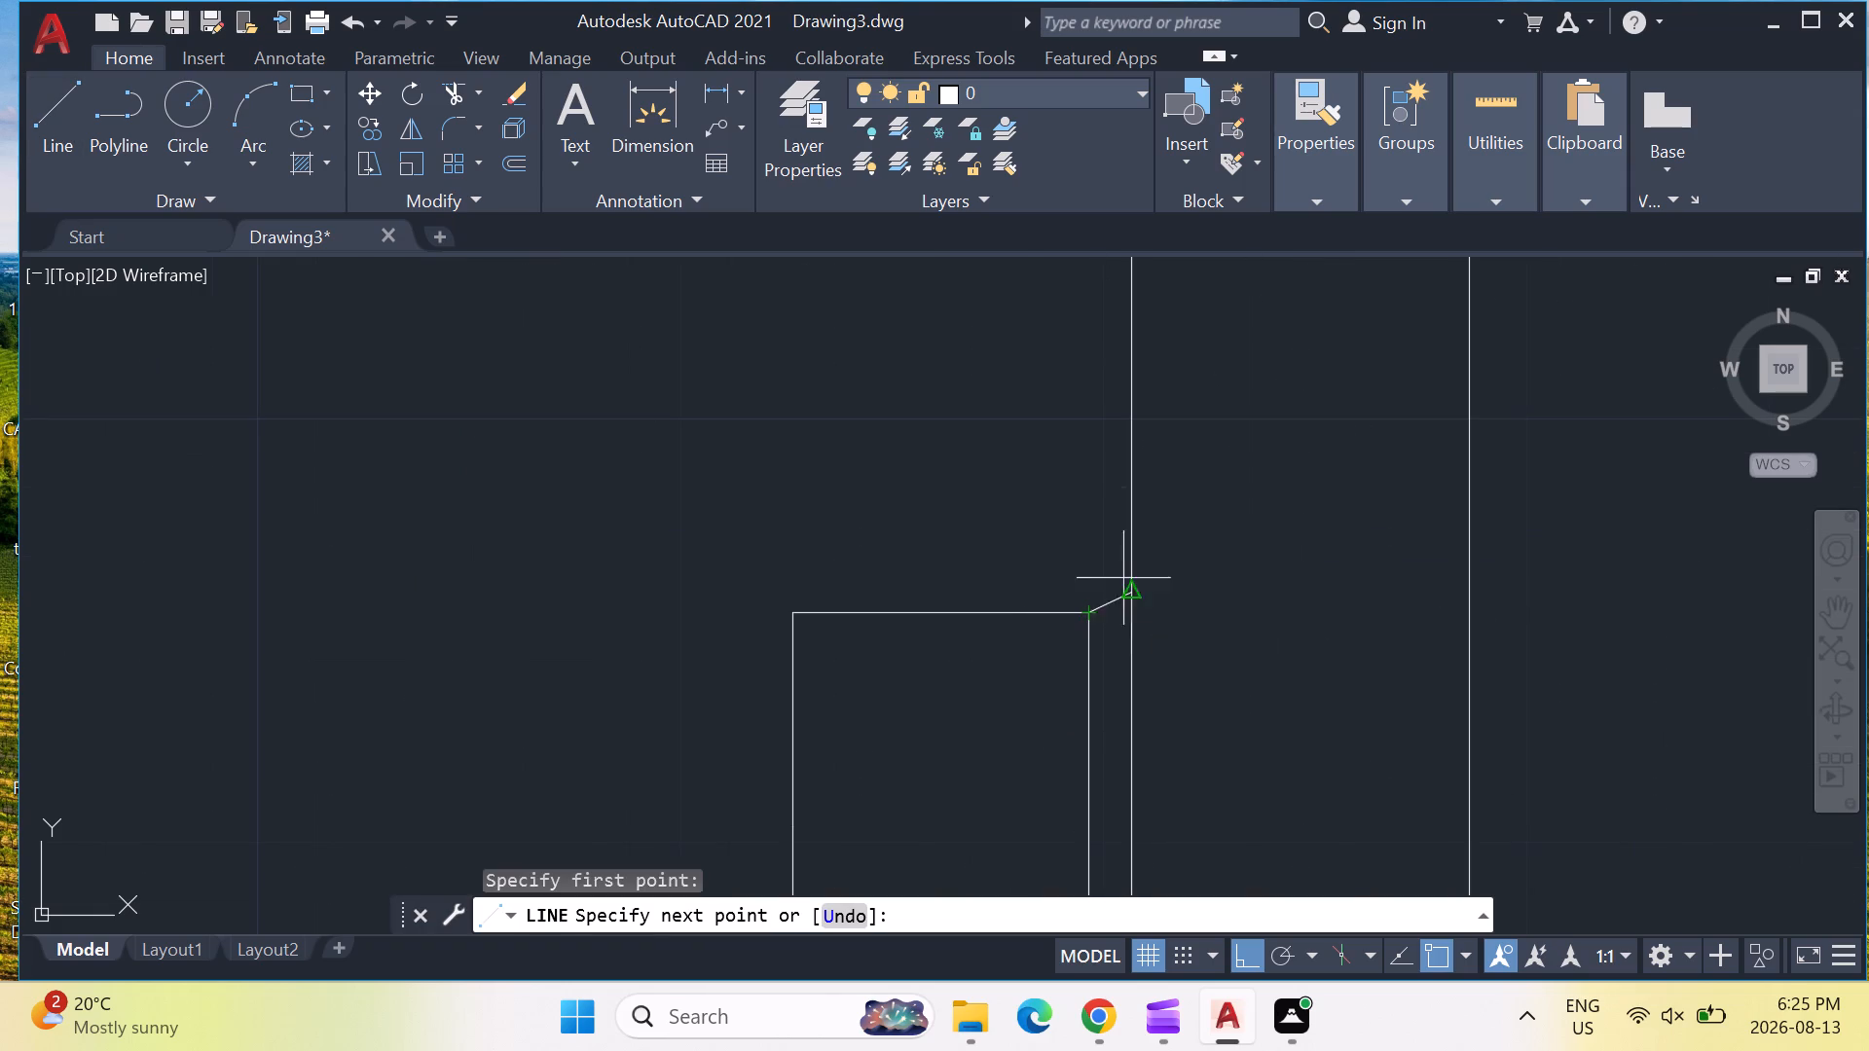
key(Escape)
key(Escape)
Draw connected lines from the second-outermost profile's lower end: 9 units right, 11 up, across to above the outer vertical, and down to its end.
scroll(1189, 622, down, 1)
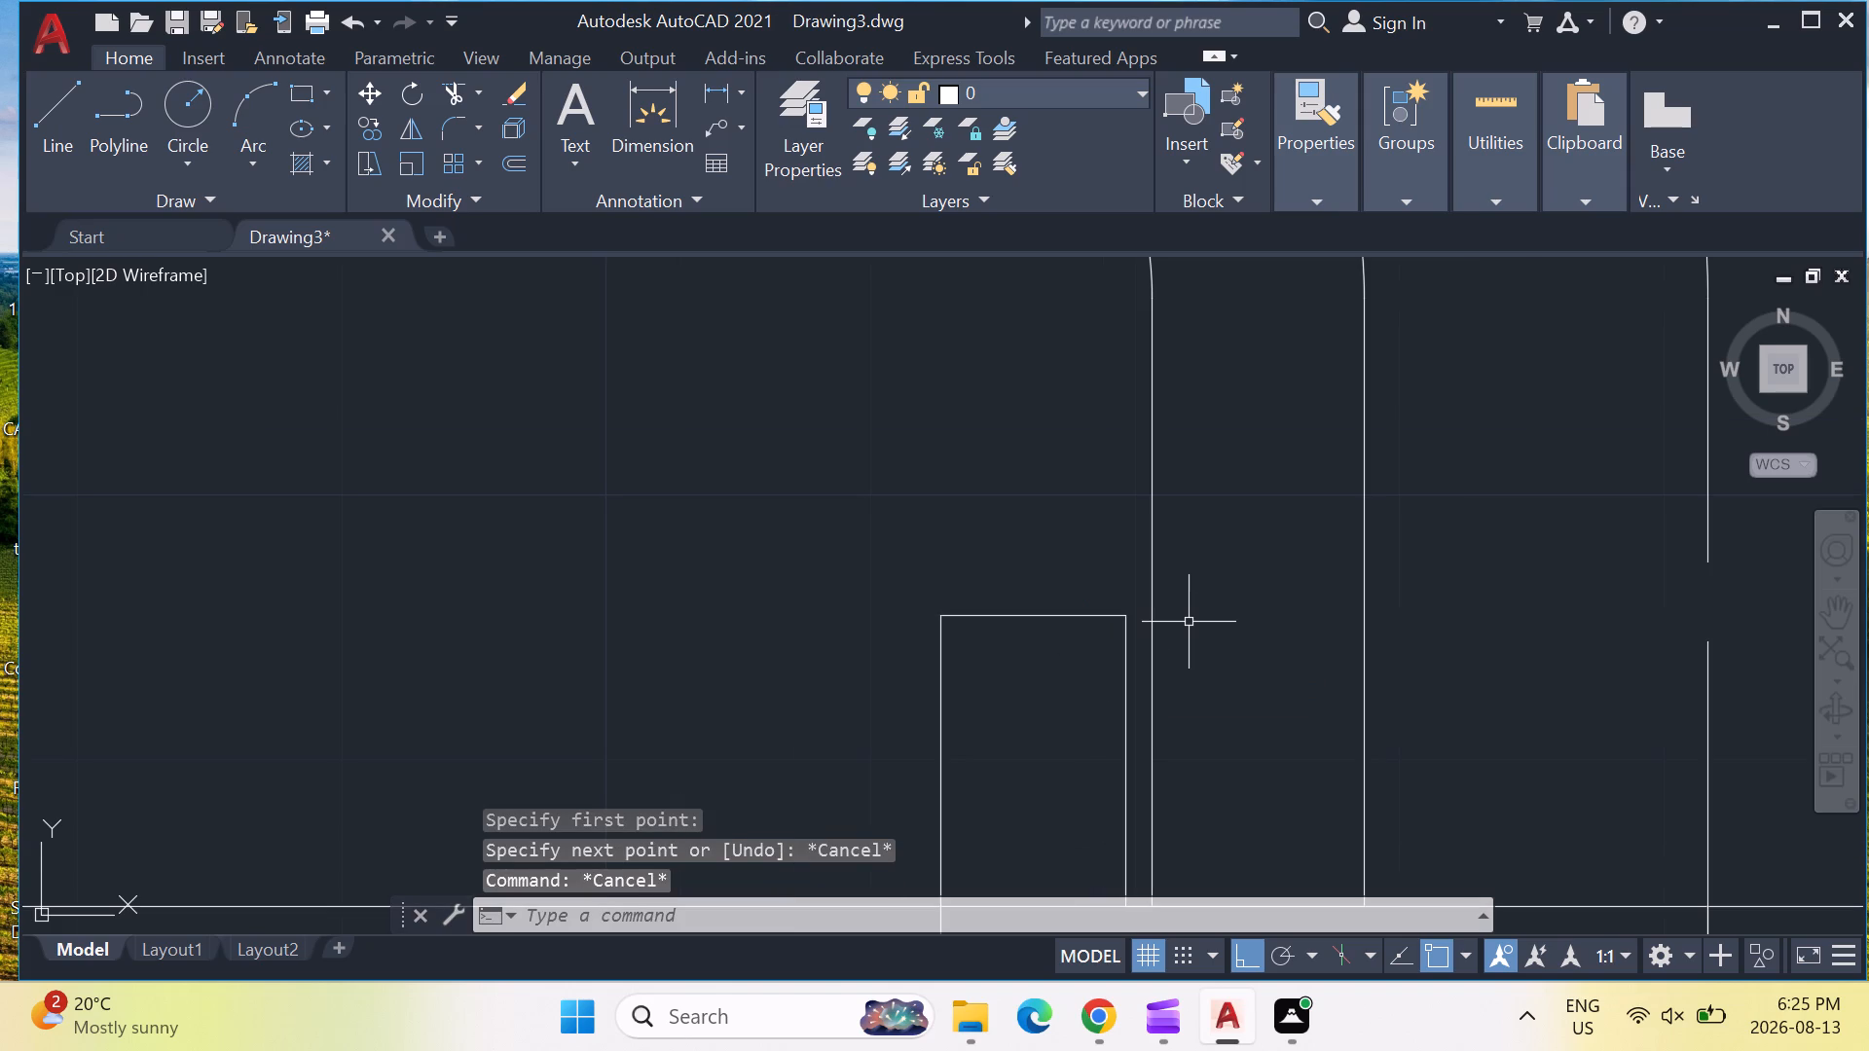
middle_drag(1267, 623, 914, 515)
scroll(927, 514, down, 2)
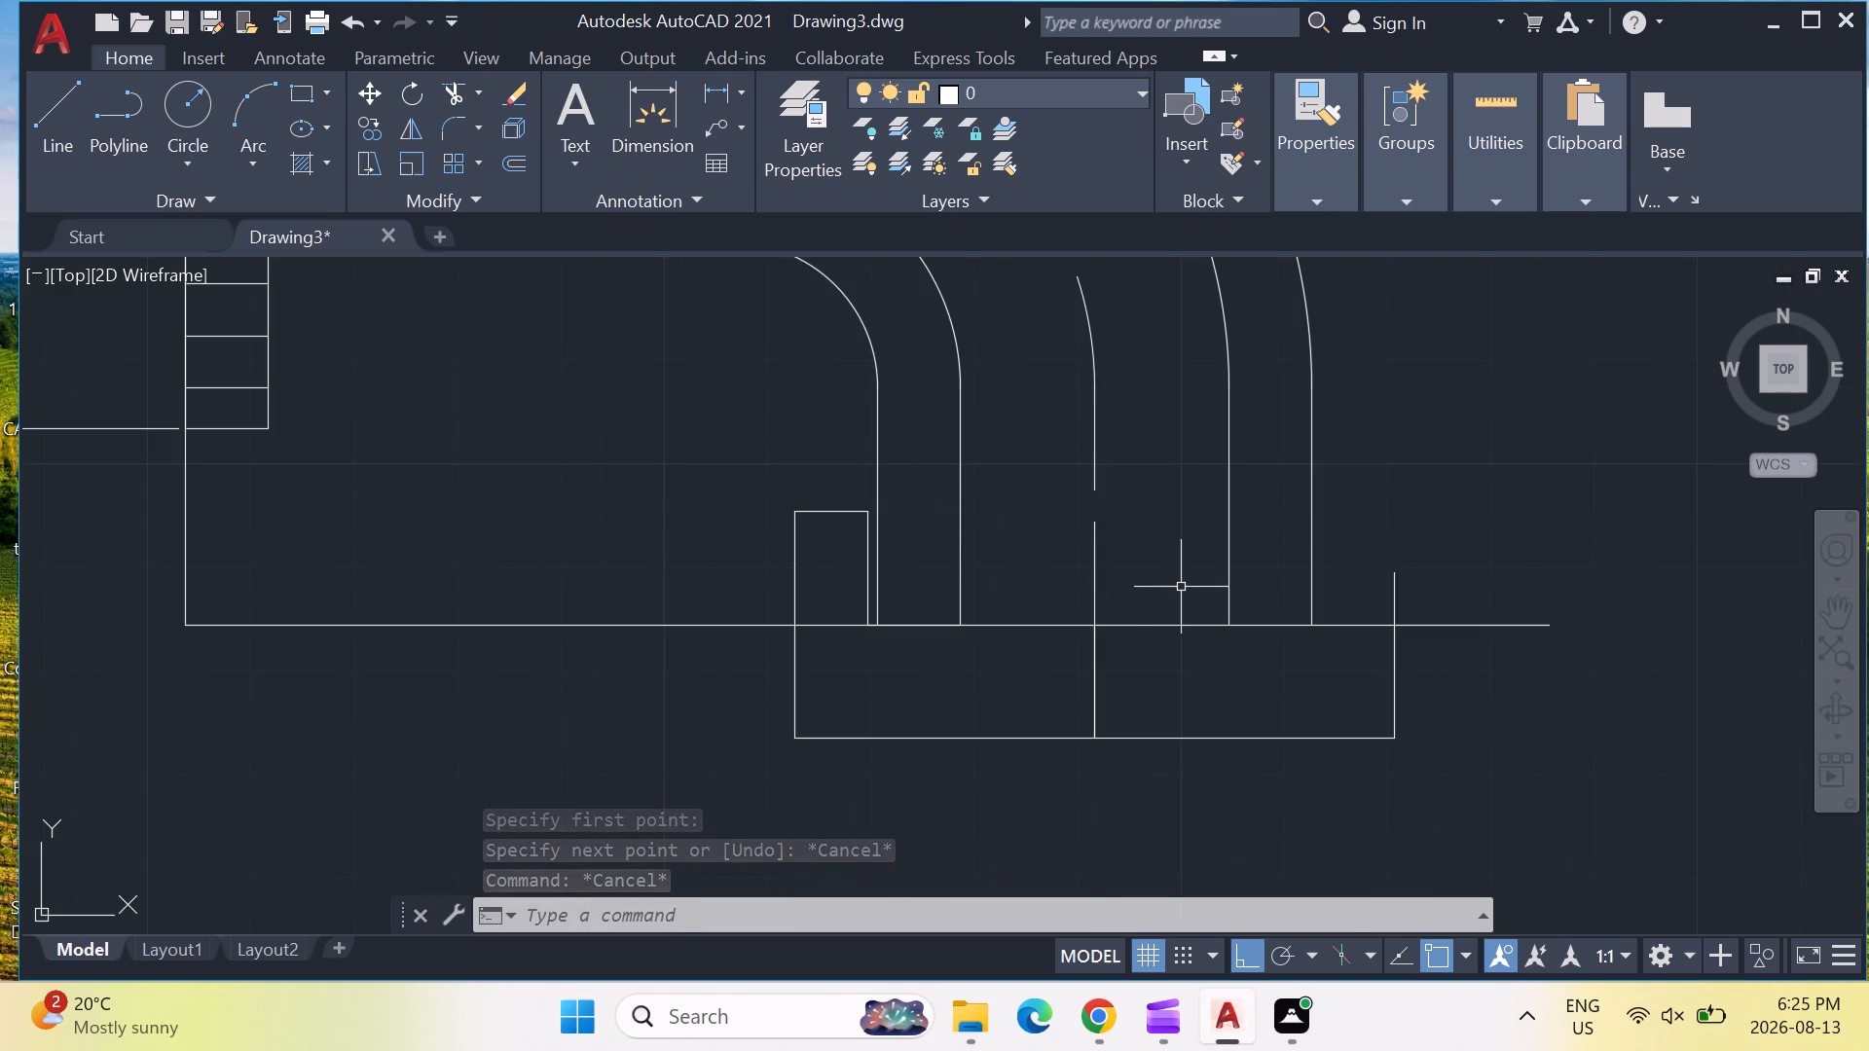
middle_drag(1181, 587, 973, 570)
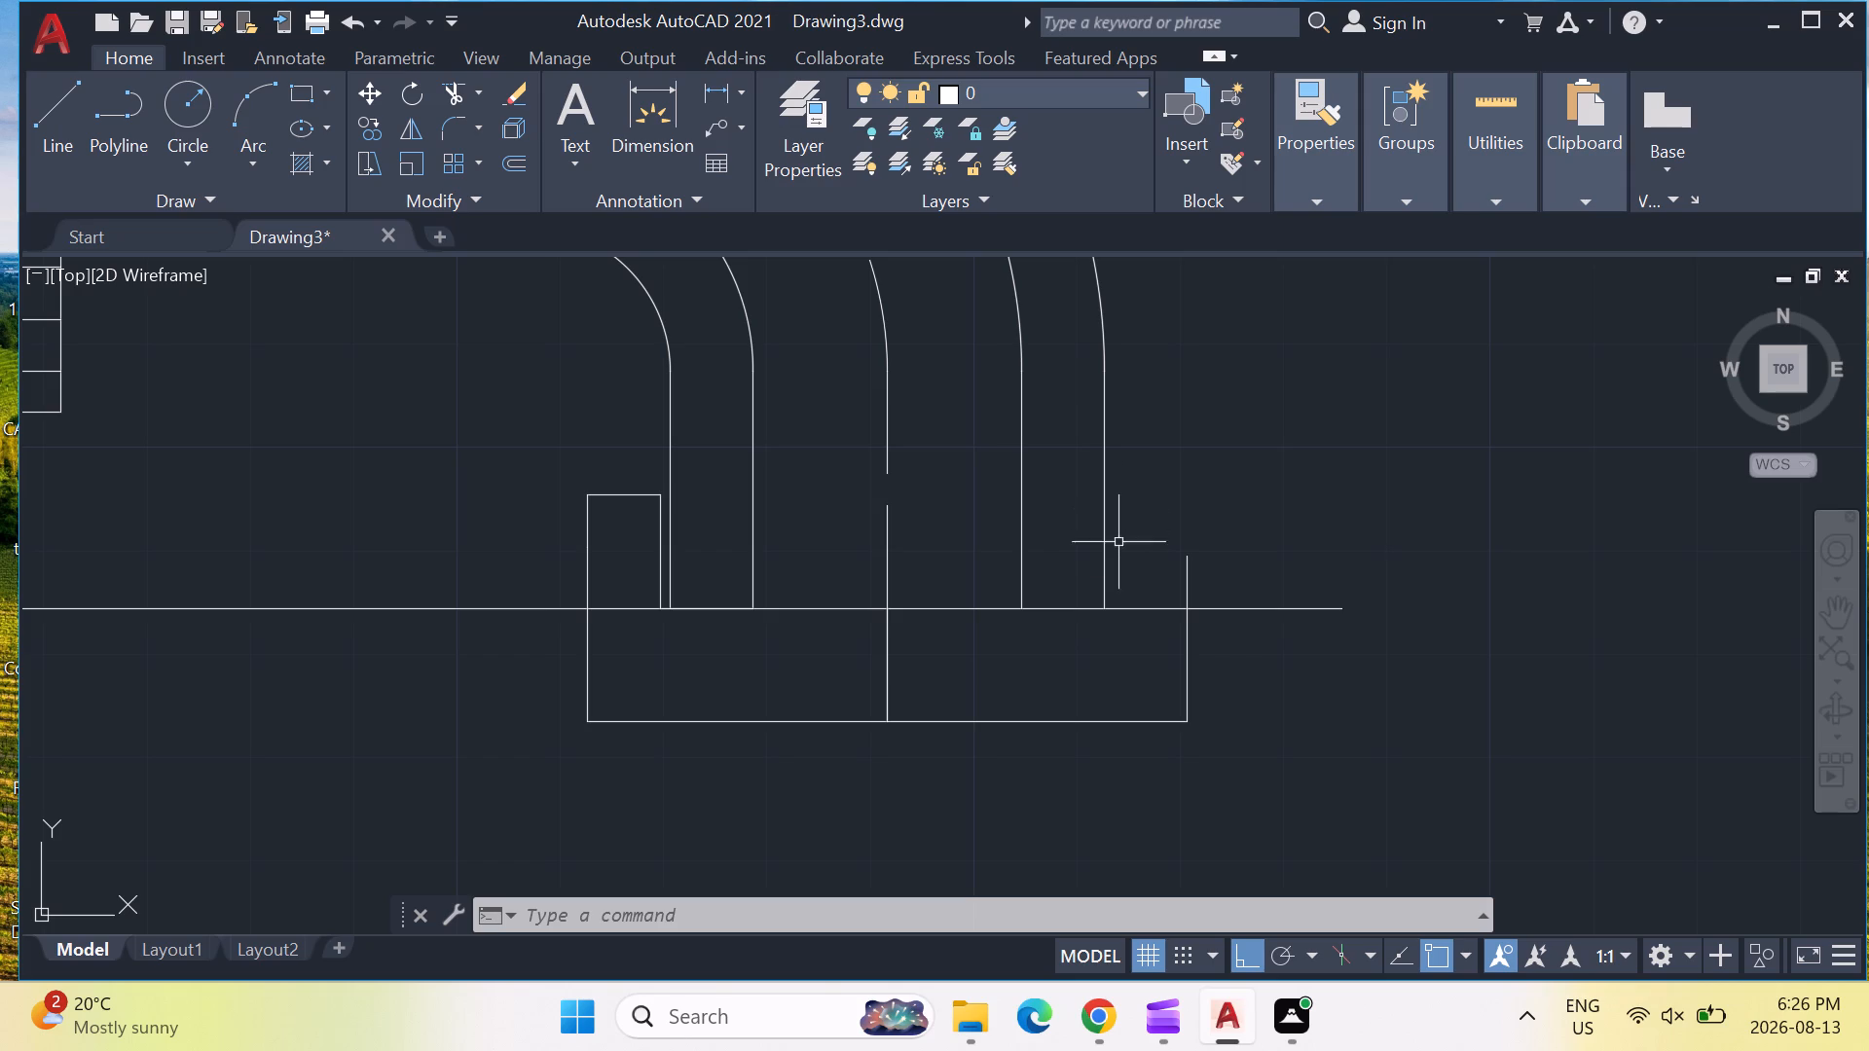
click(61, 116)
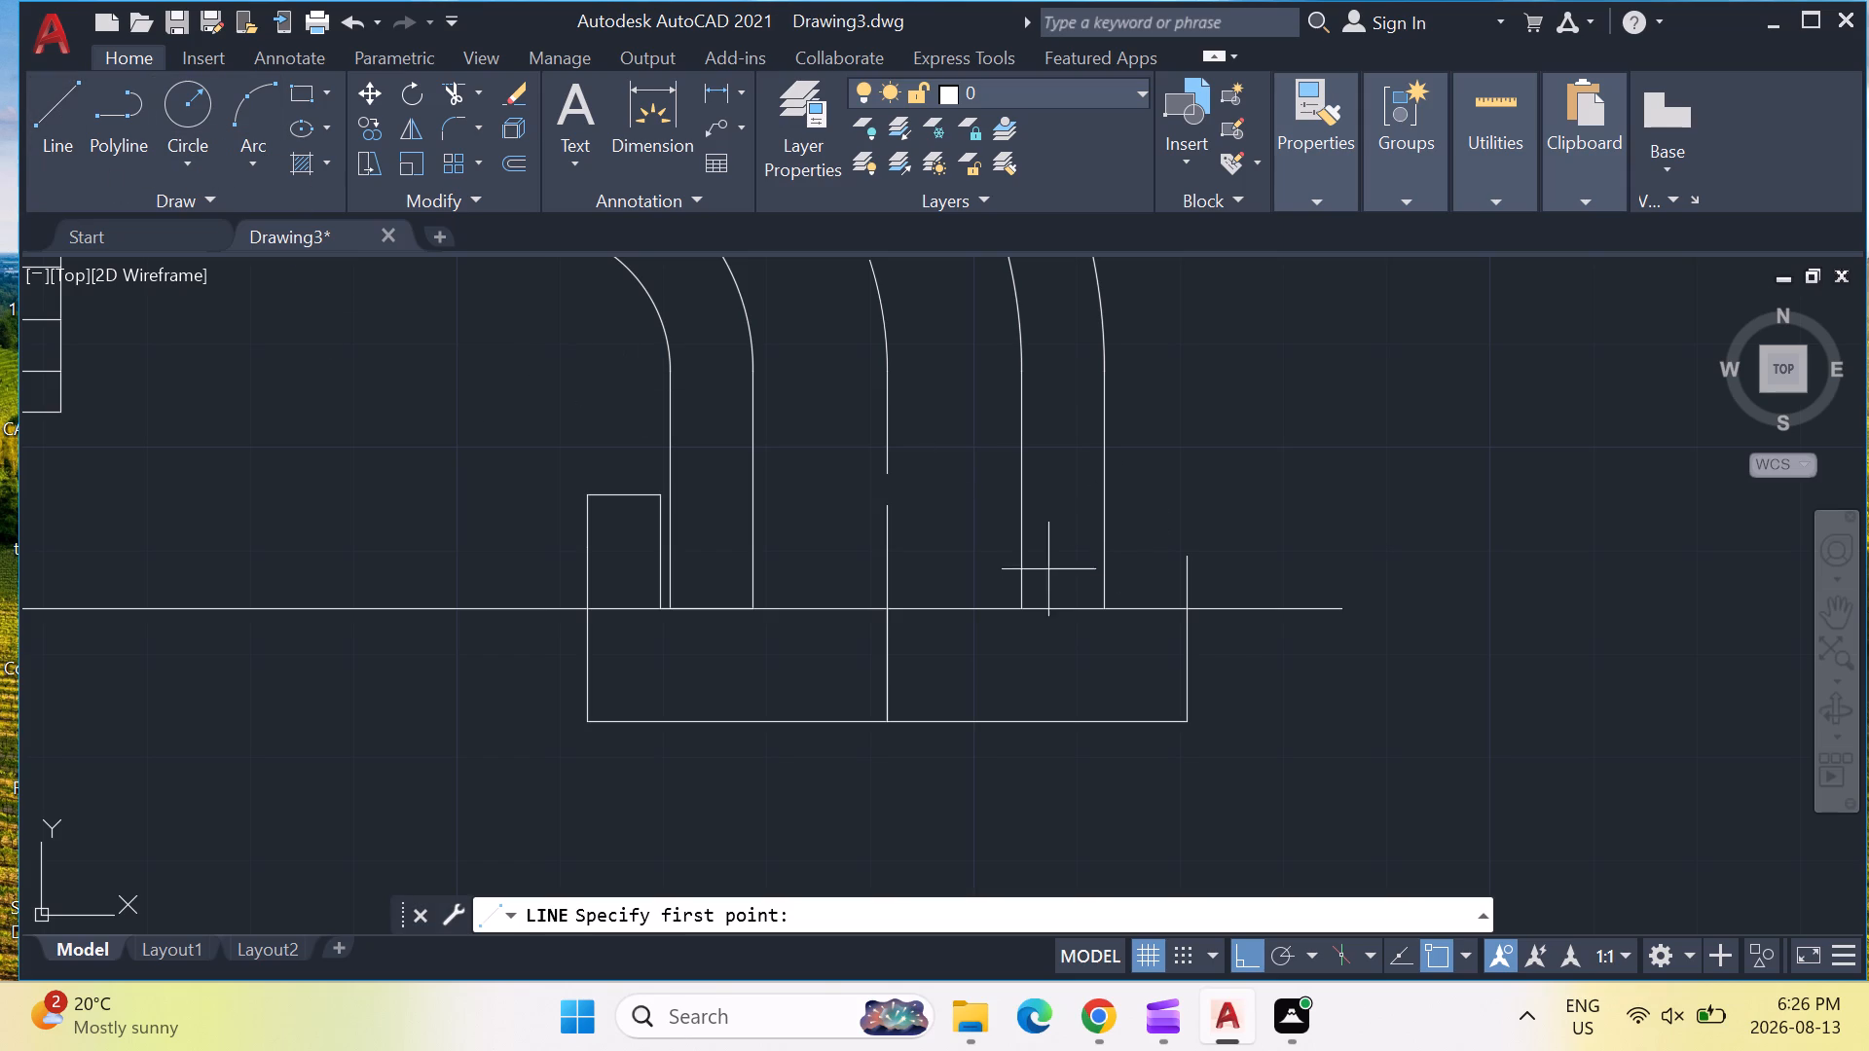
click(1021, 614)
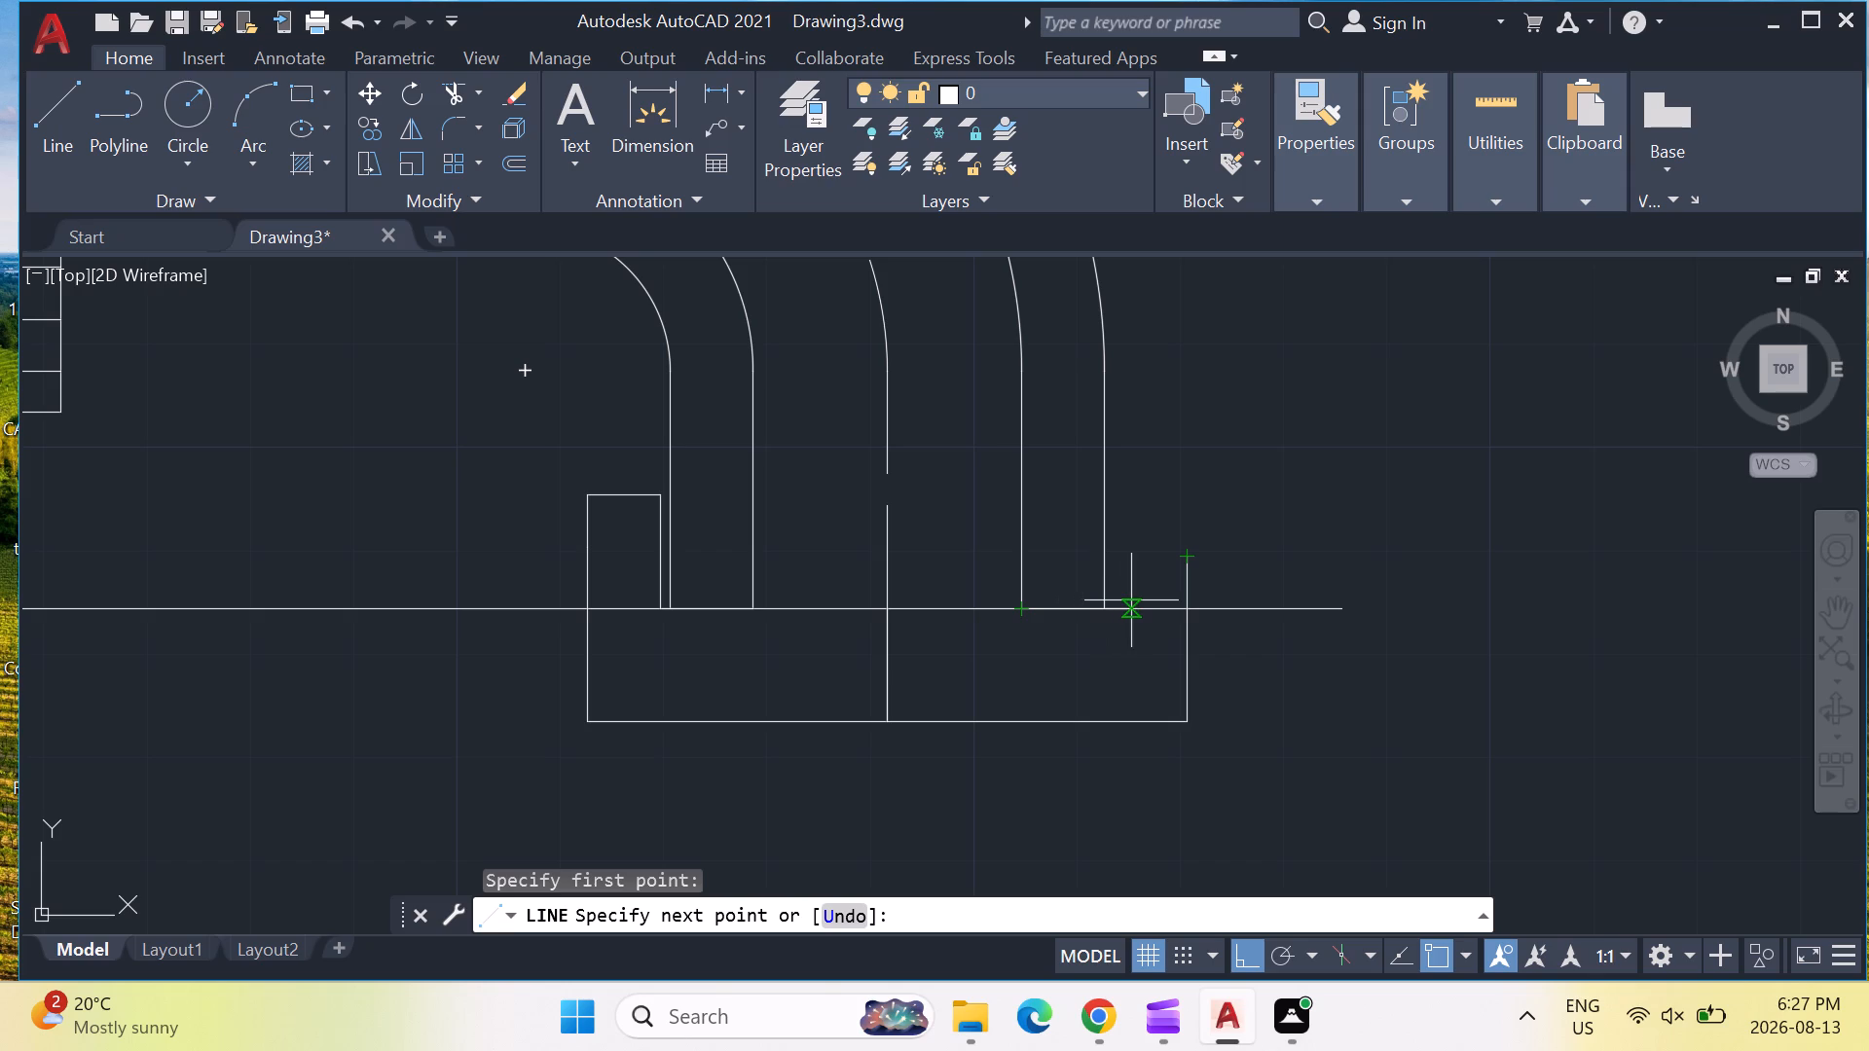
key(9)
key(Return)
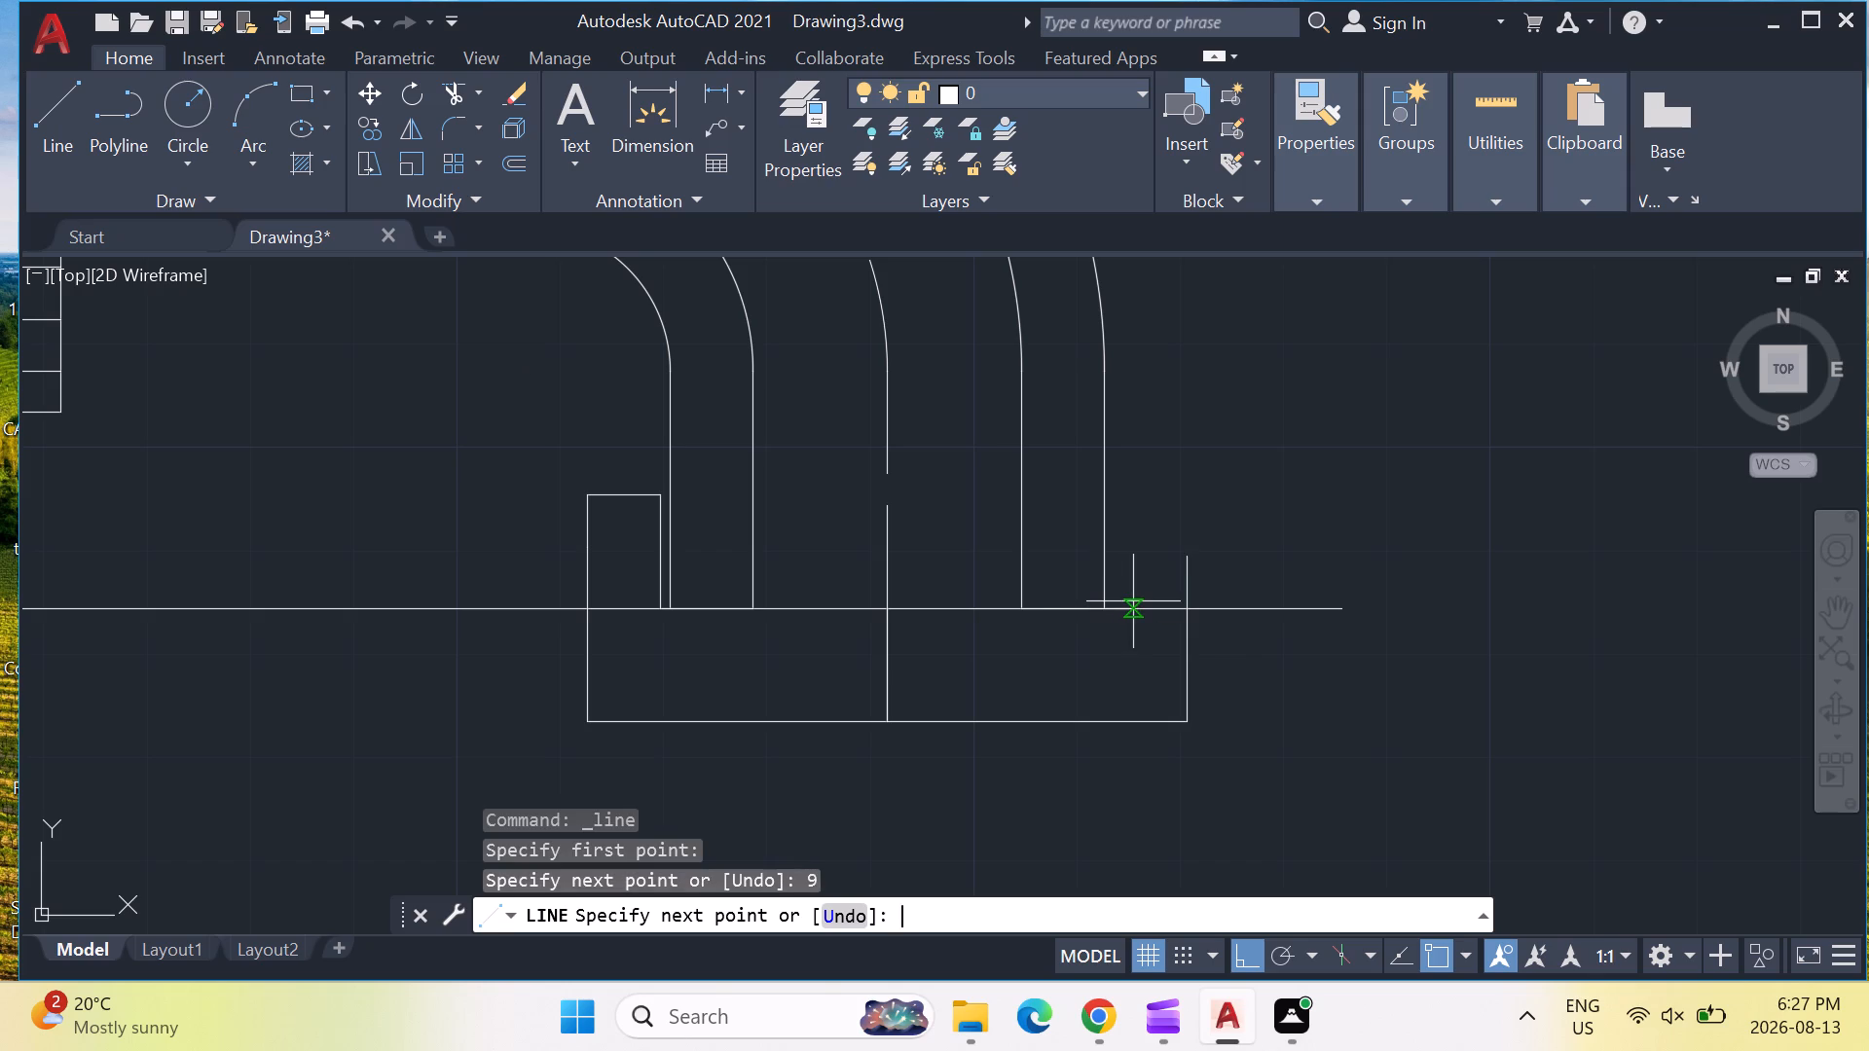
text(11)
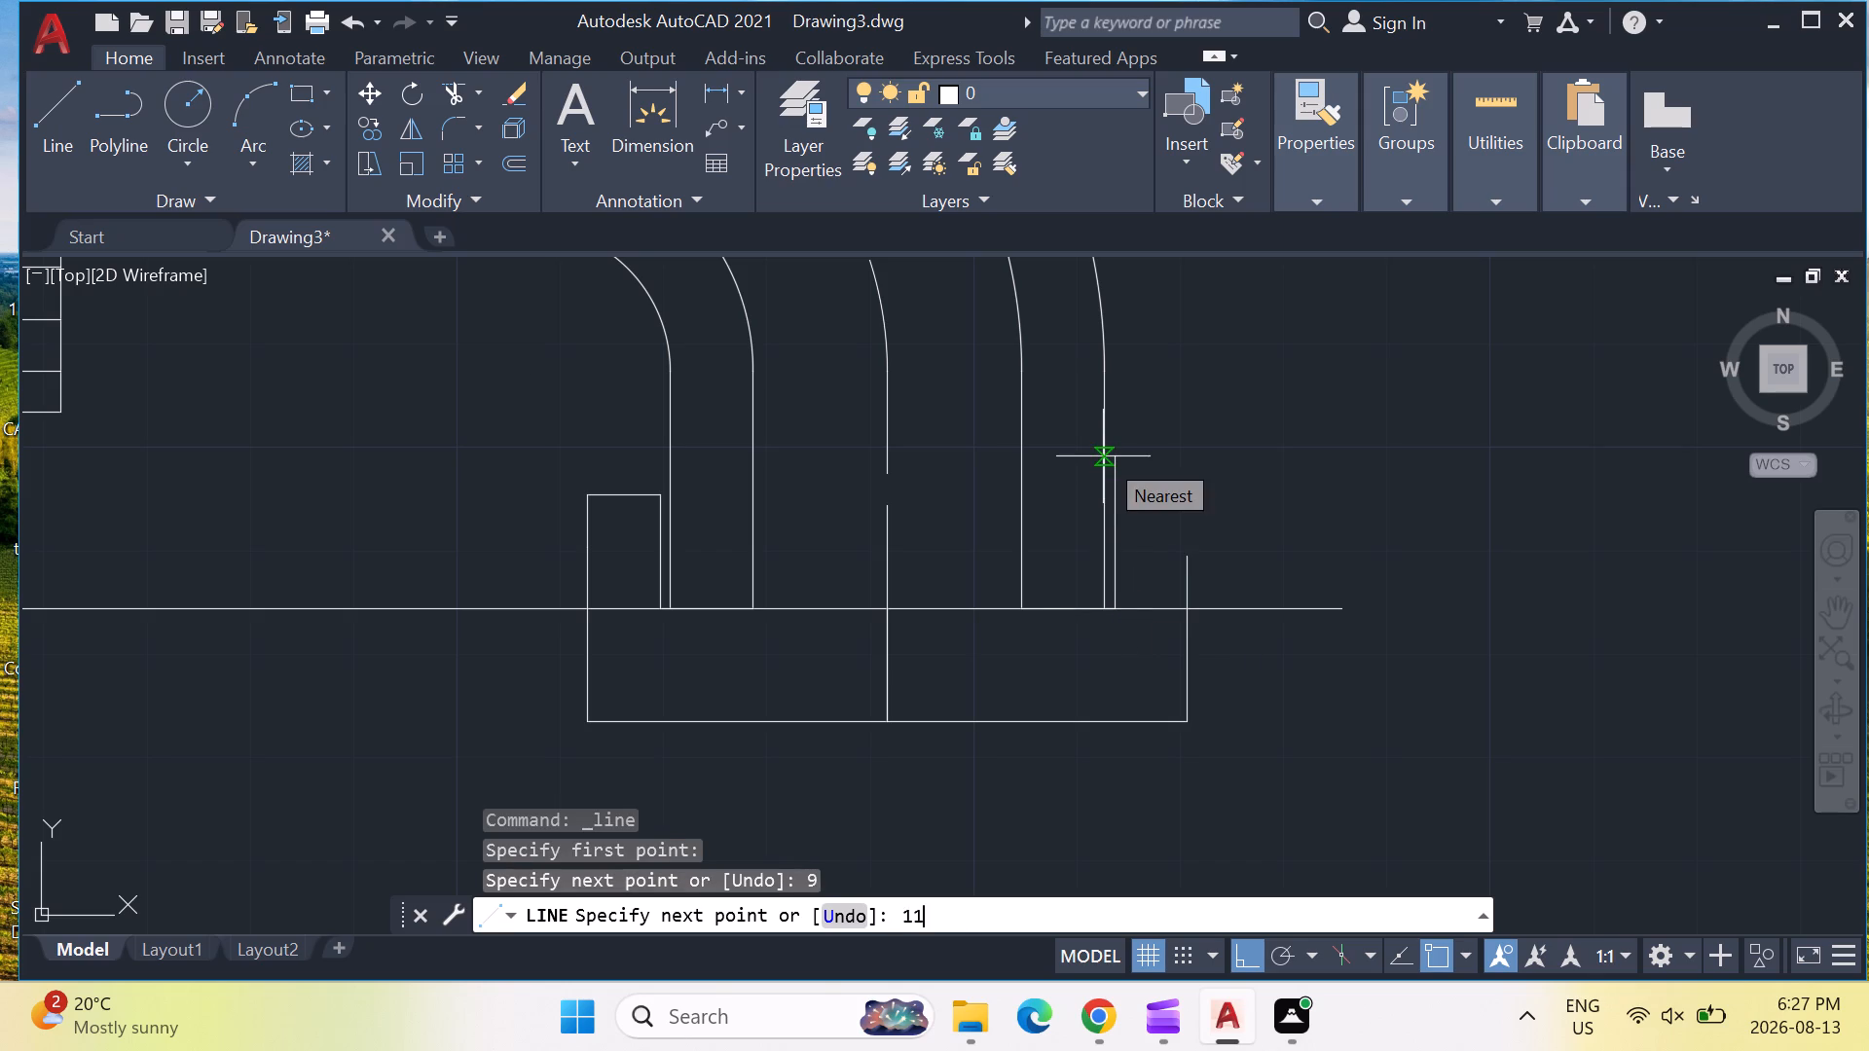
key(Return)
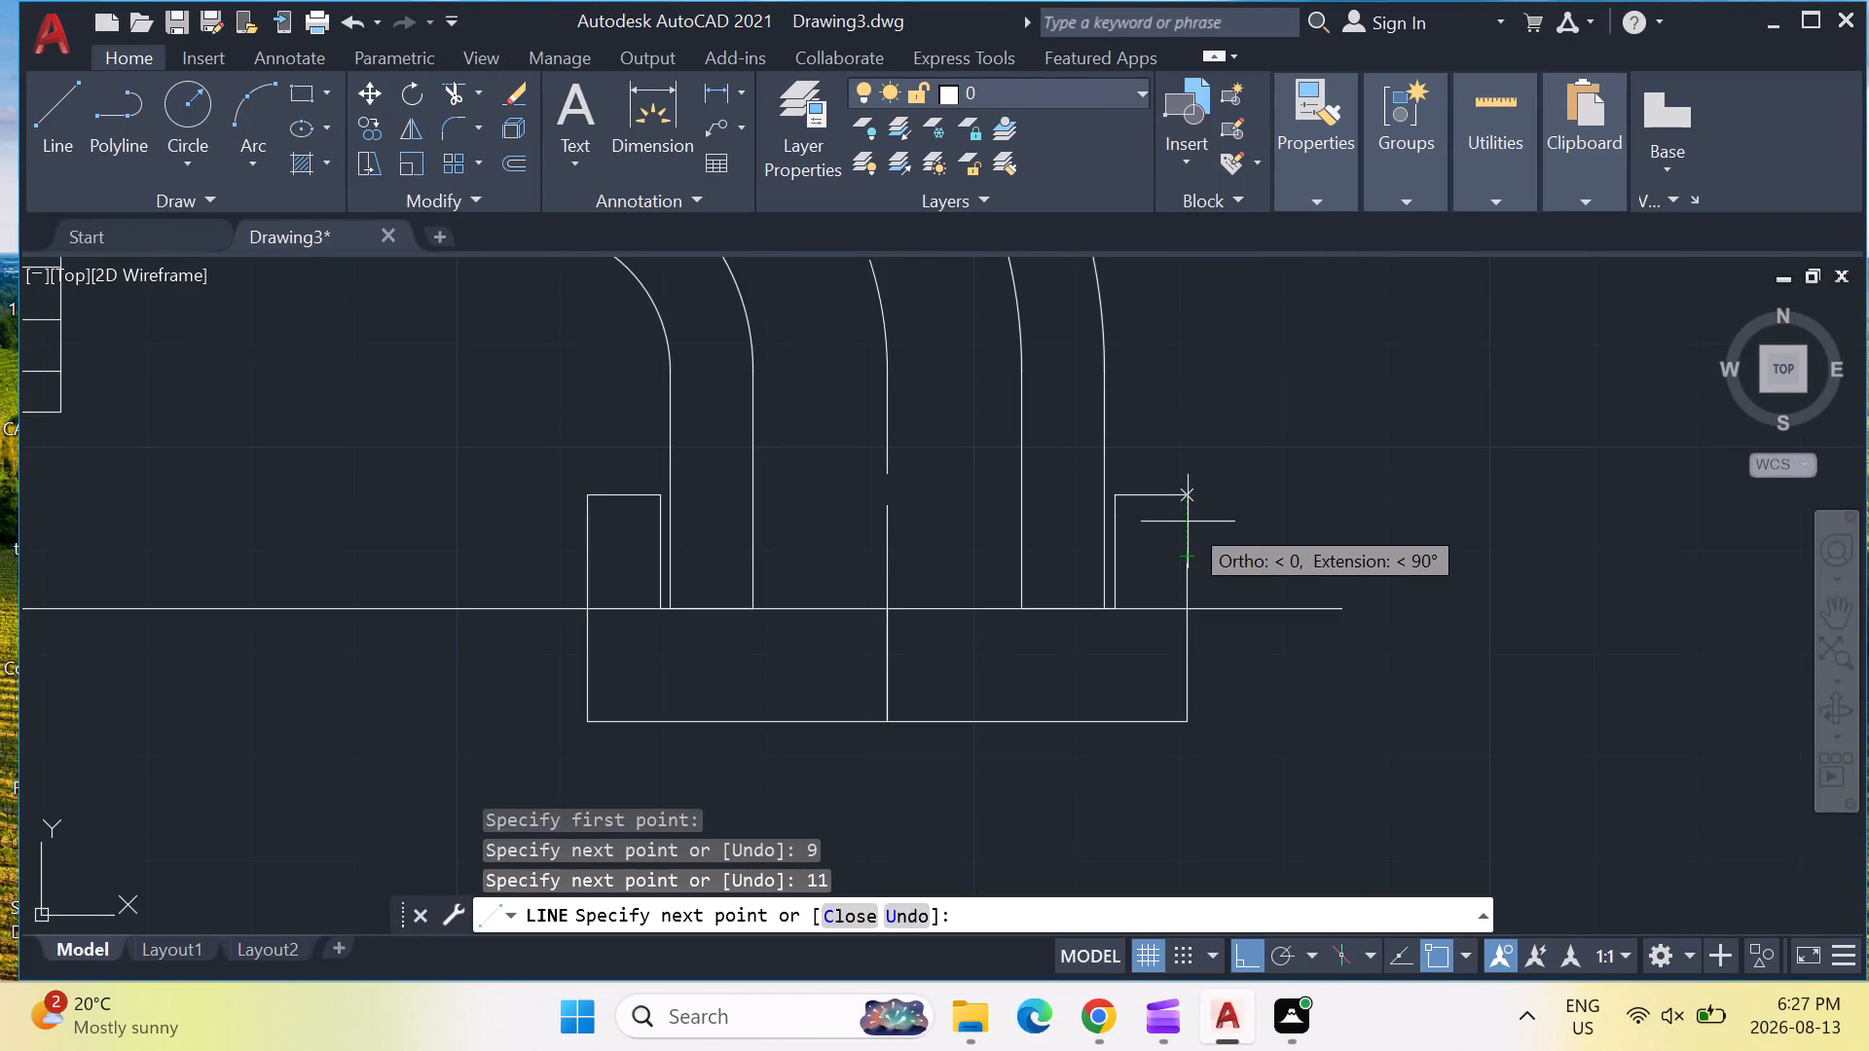
click(1186, 494)
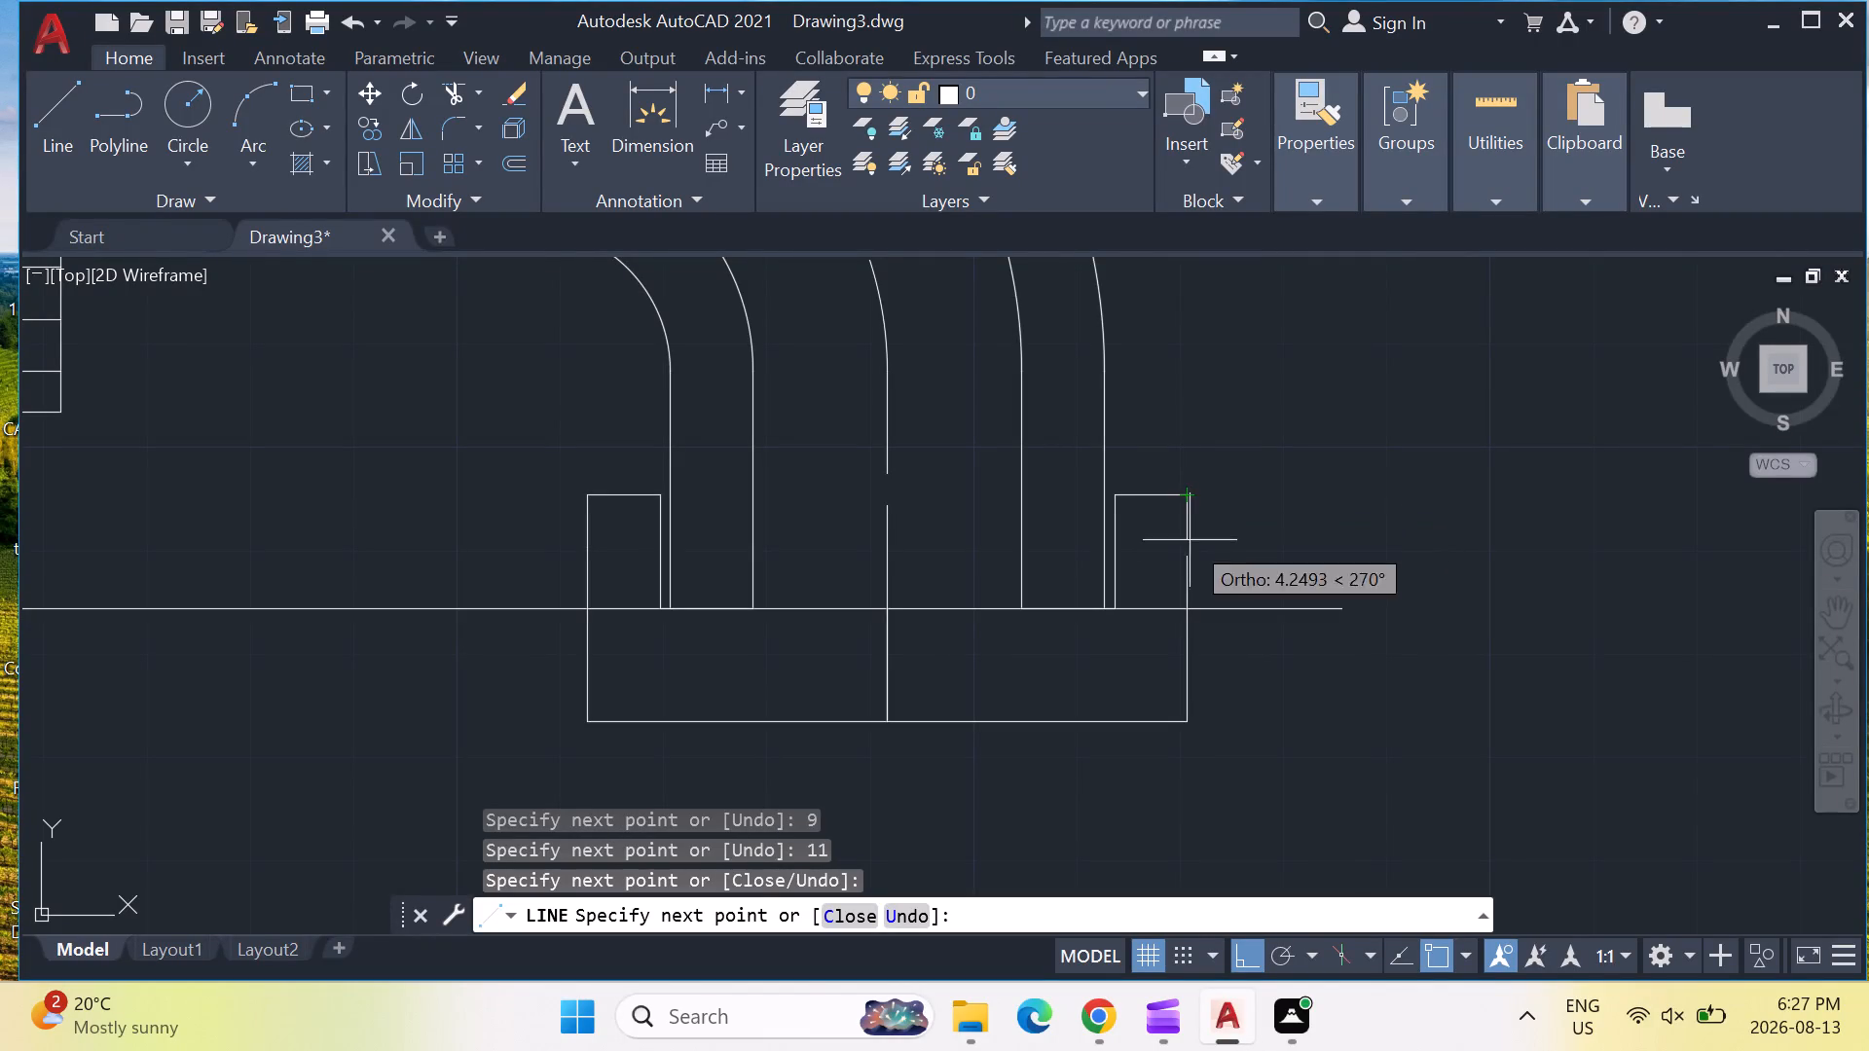
click(1190, 561)
key(Escape)
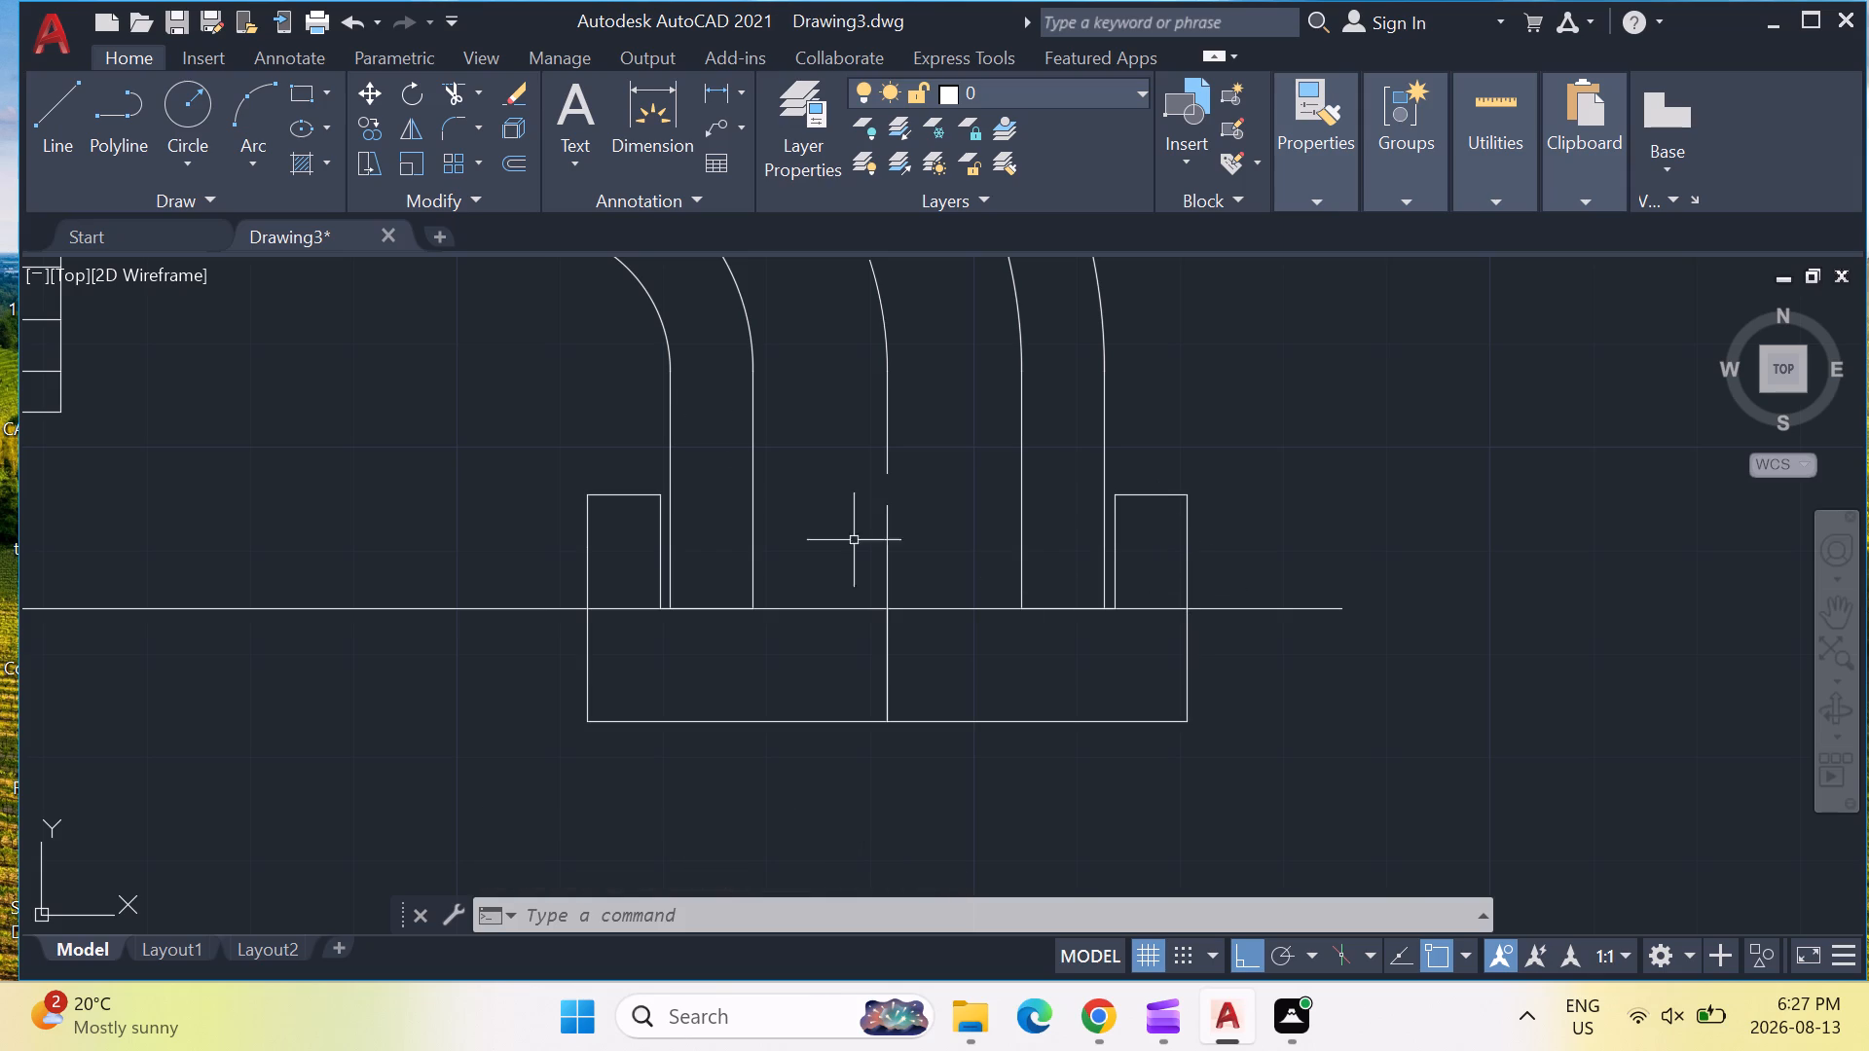
Draw connected lines from where the right outer vertical crosses the base line: 15 units right, 11 up, and back to the block's top corner.
click(55, 112)
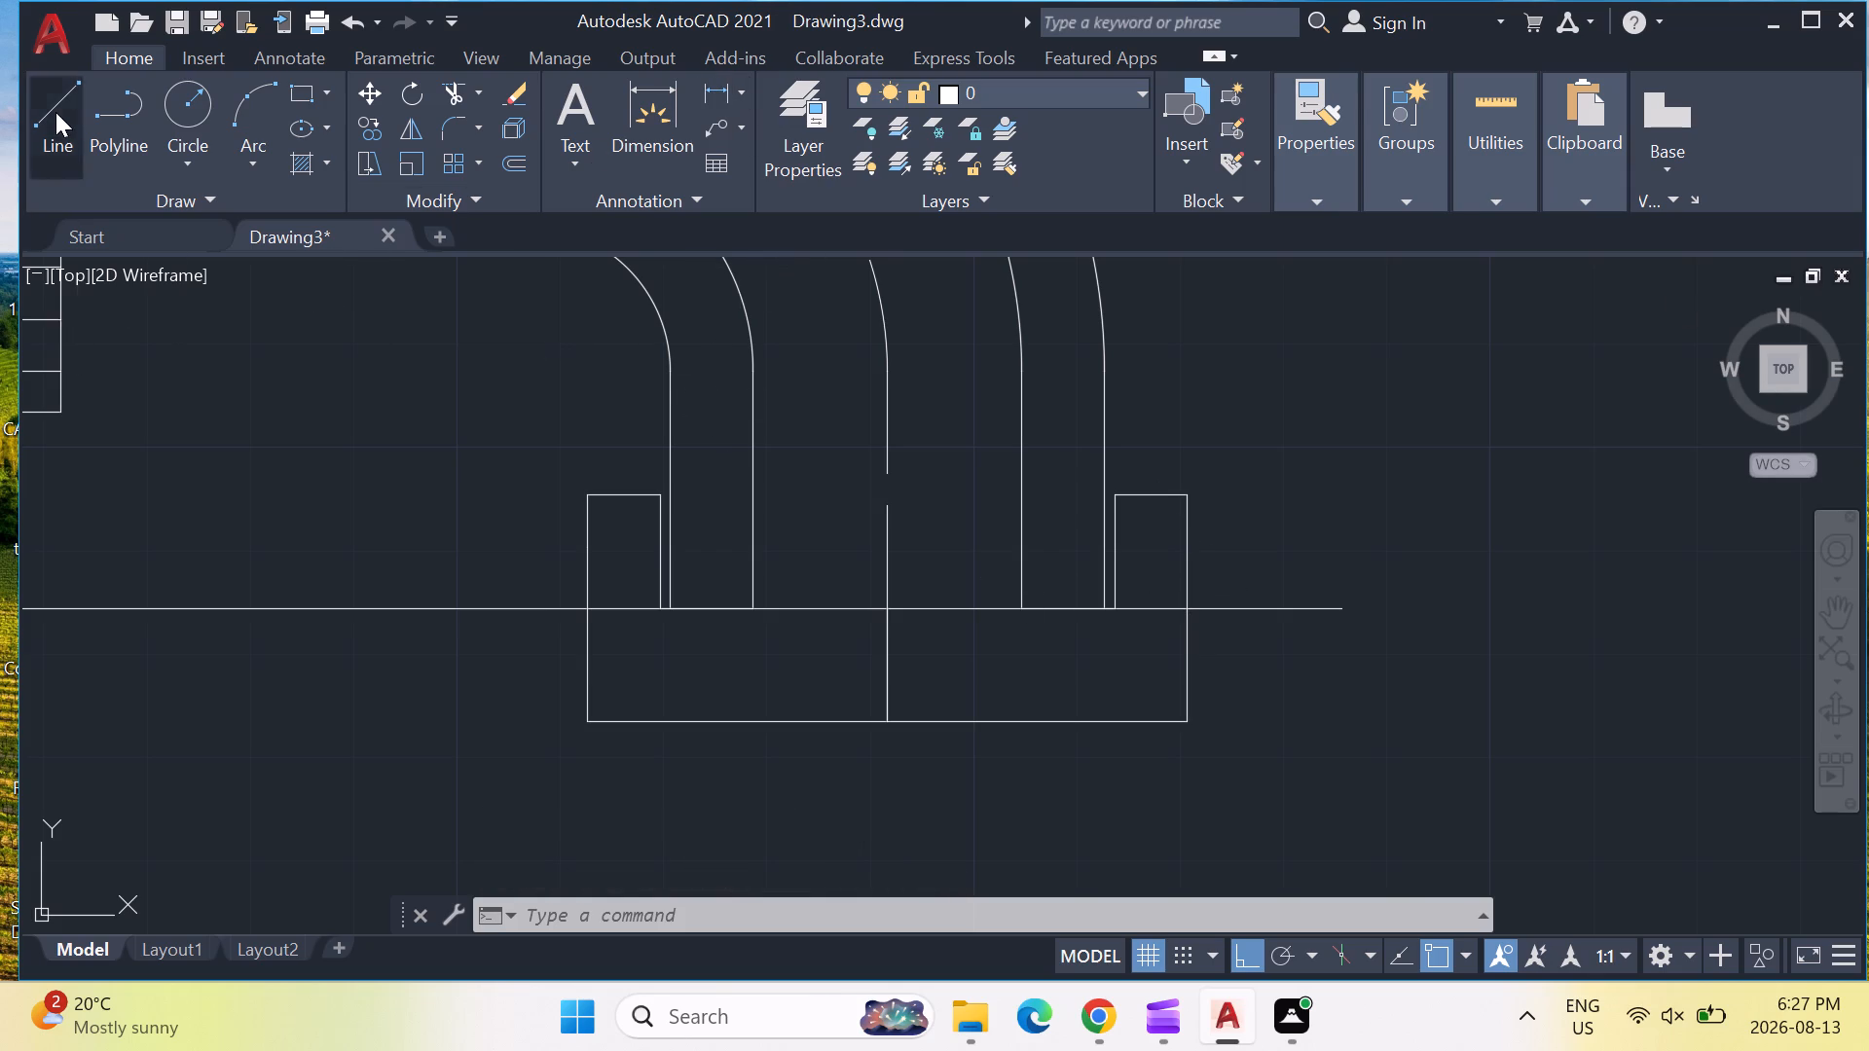
click(1186, 612)
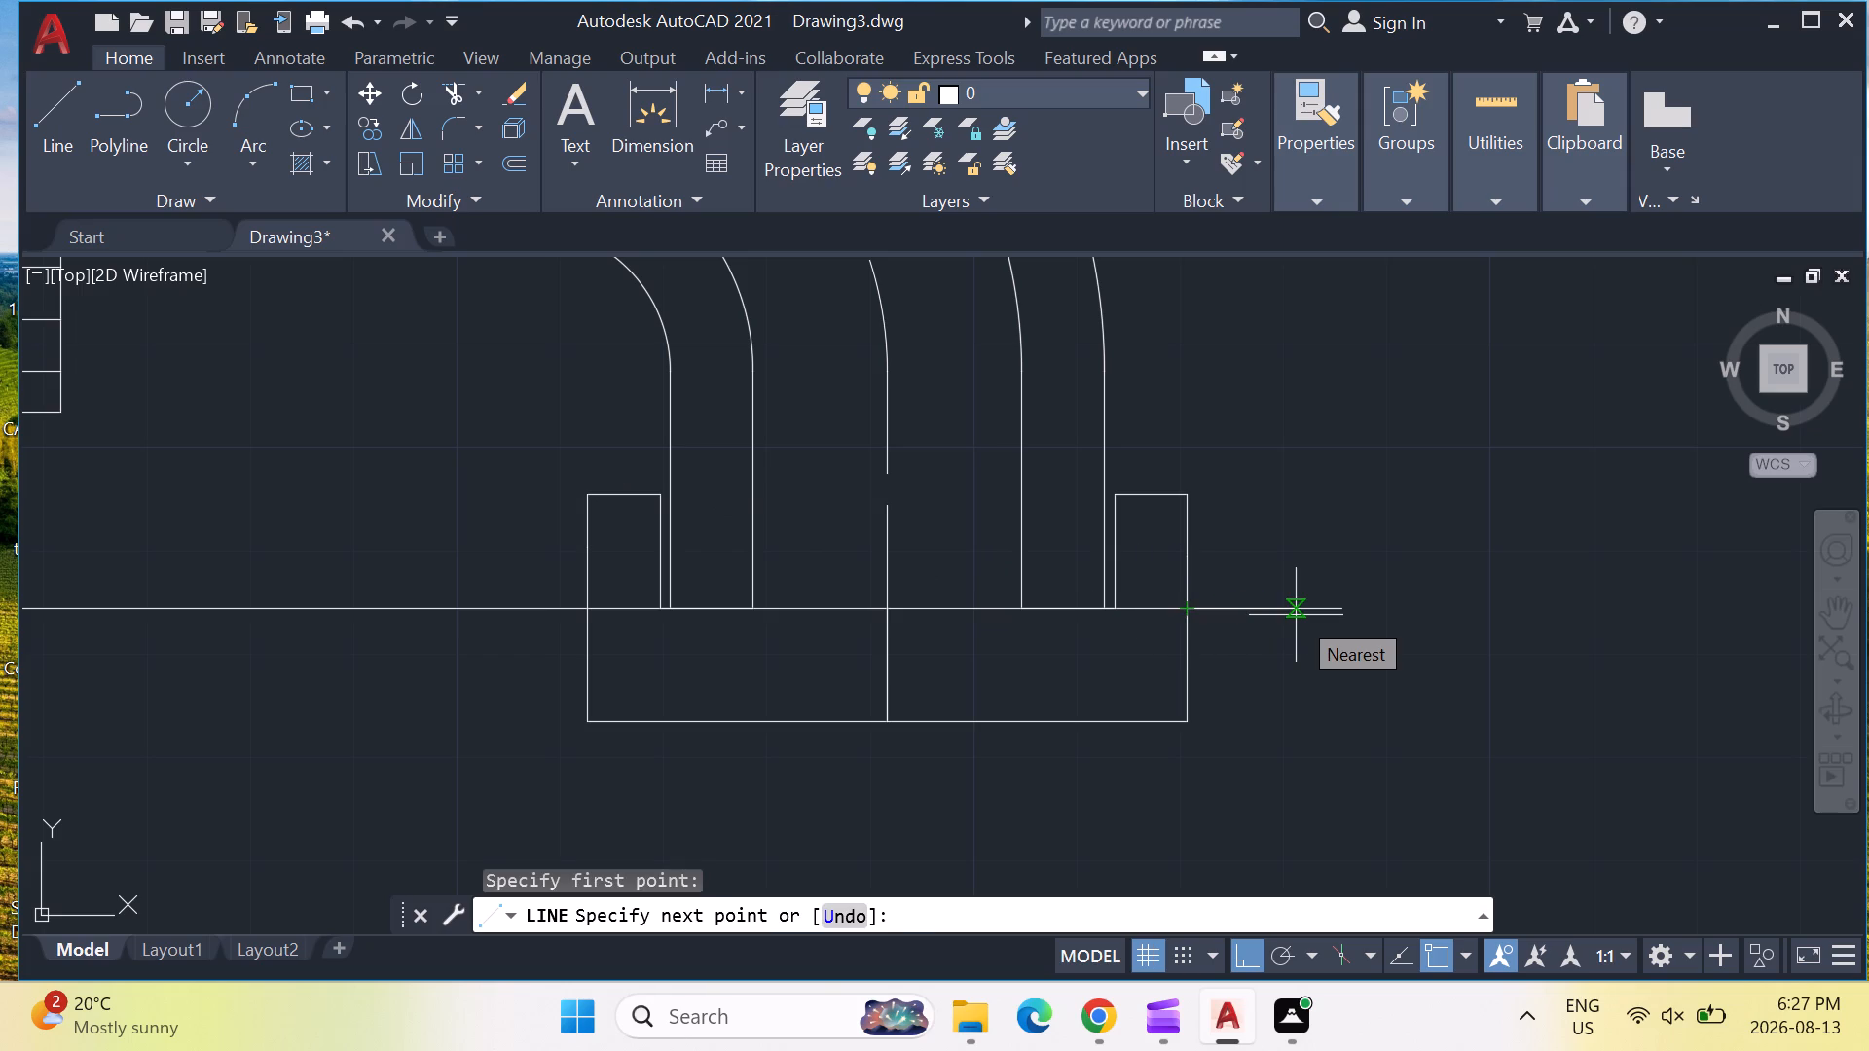
text(15)
key(Return)
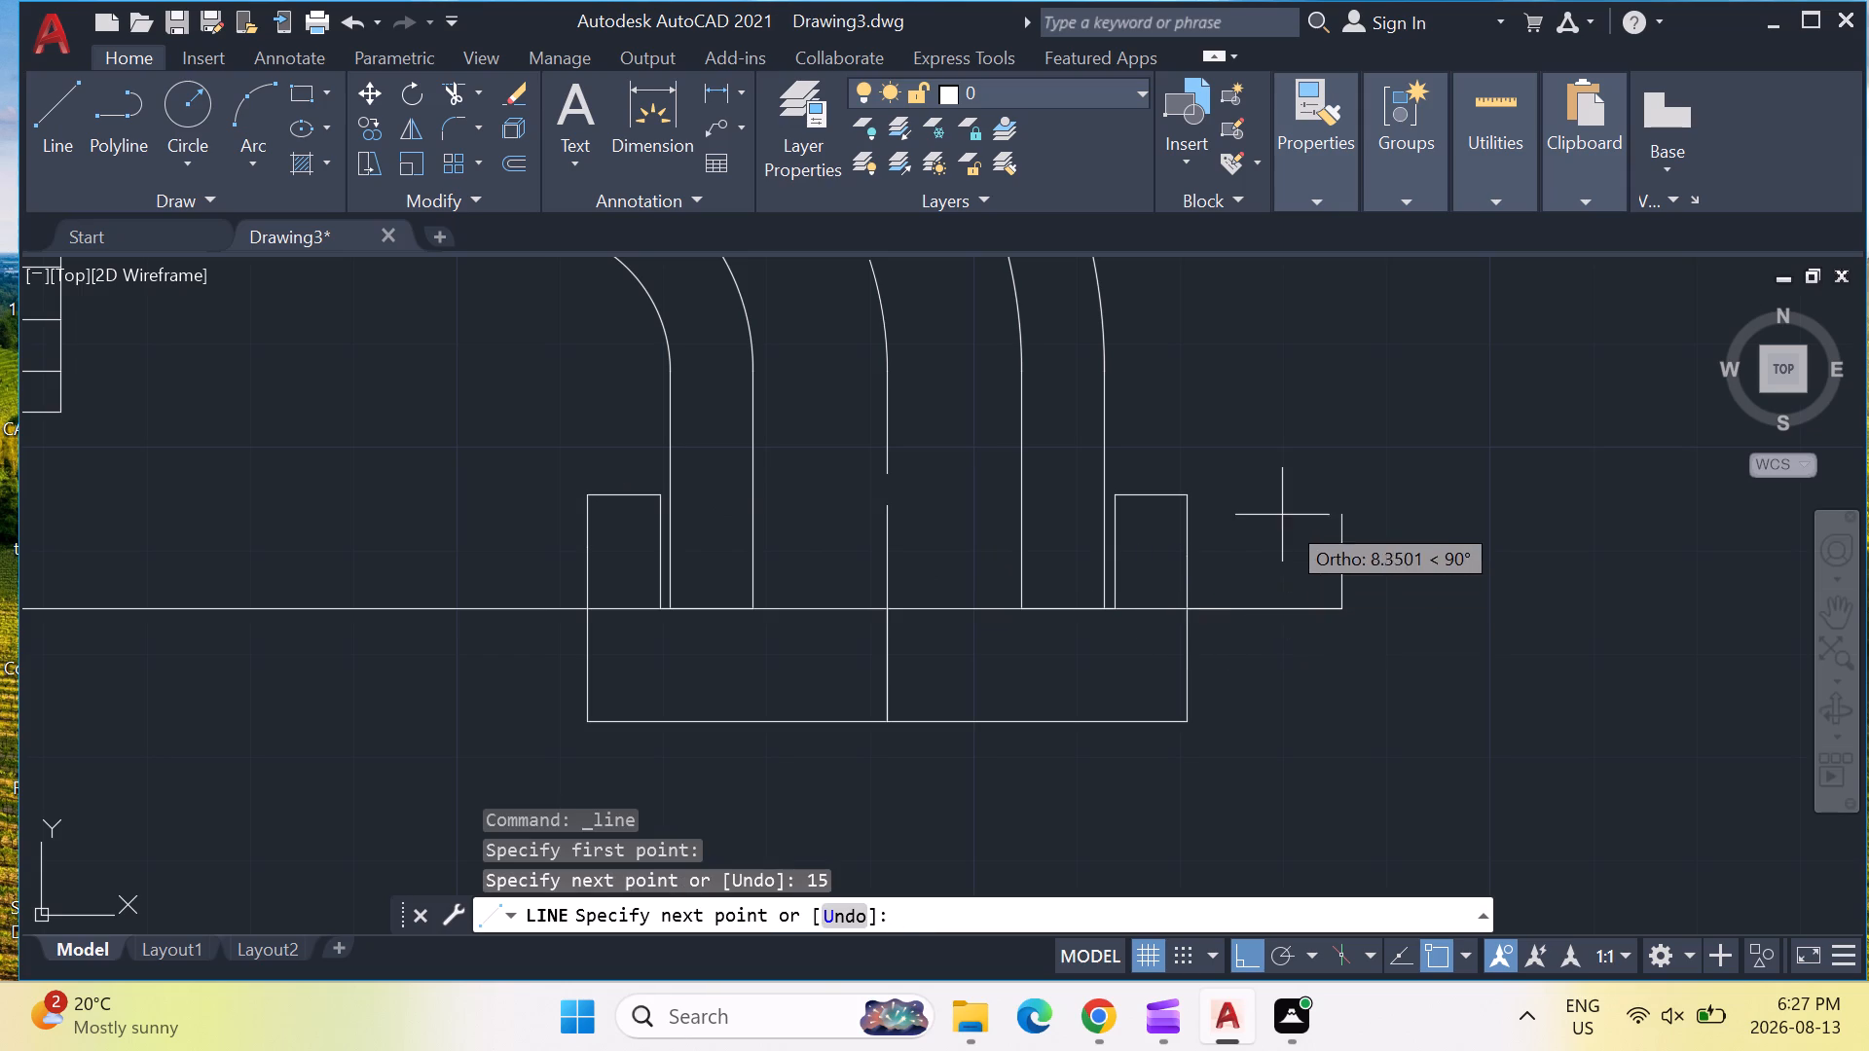
text(11)
key(Return)
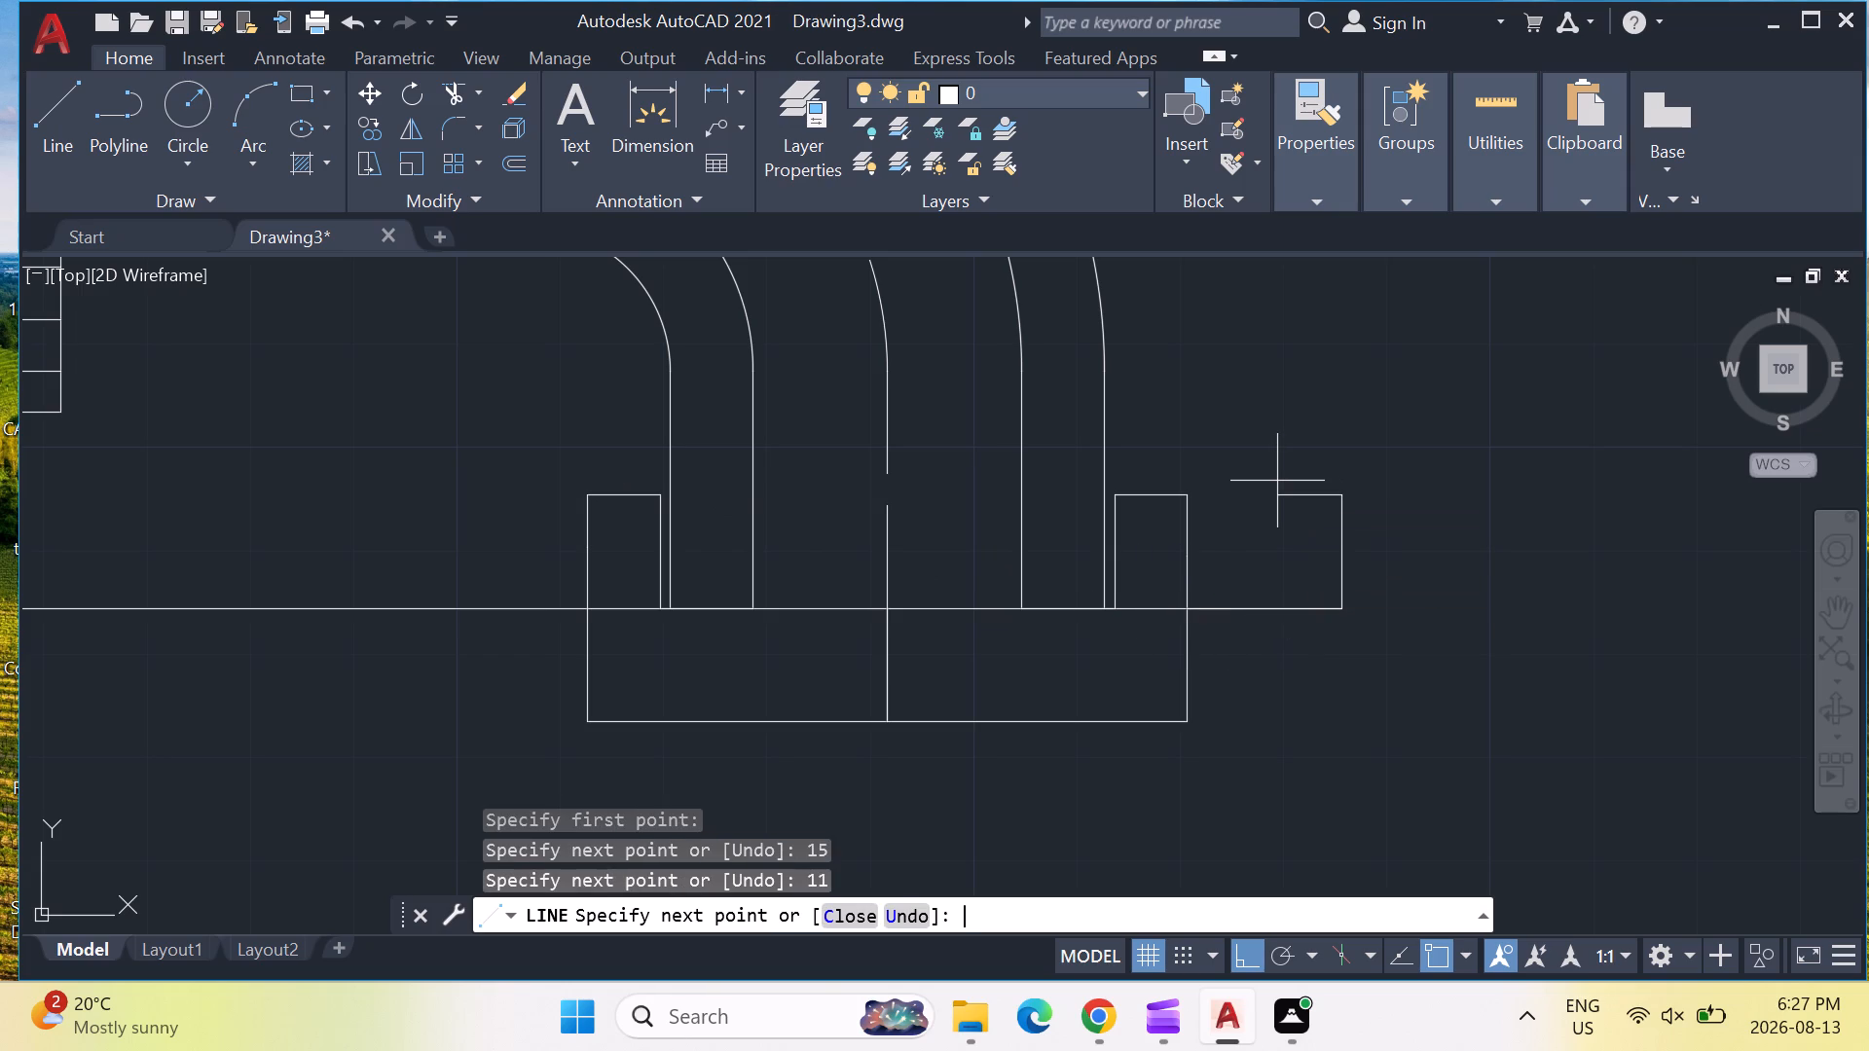
click(1193, 497)
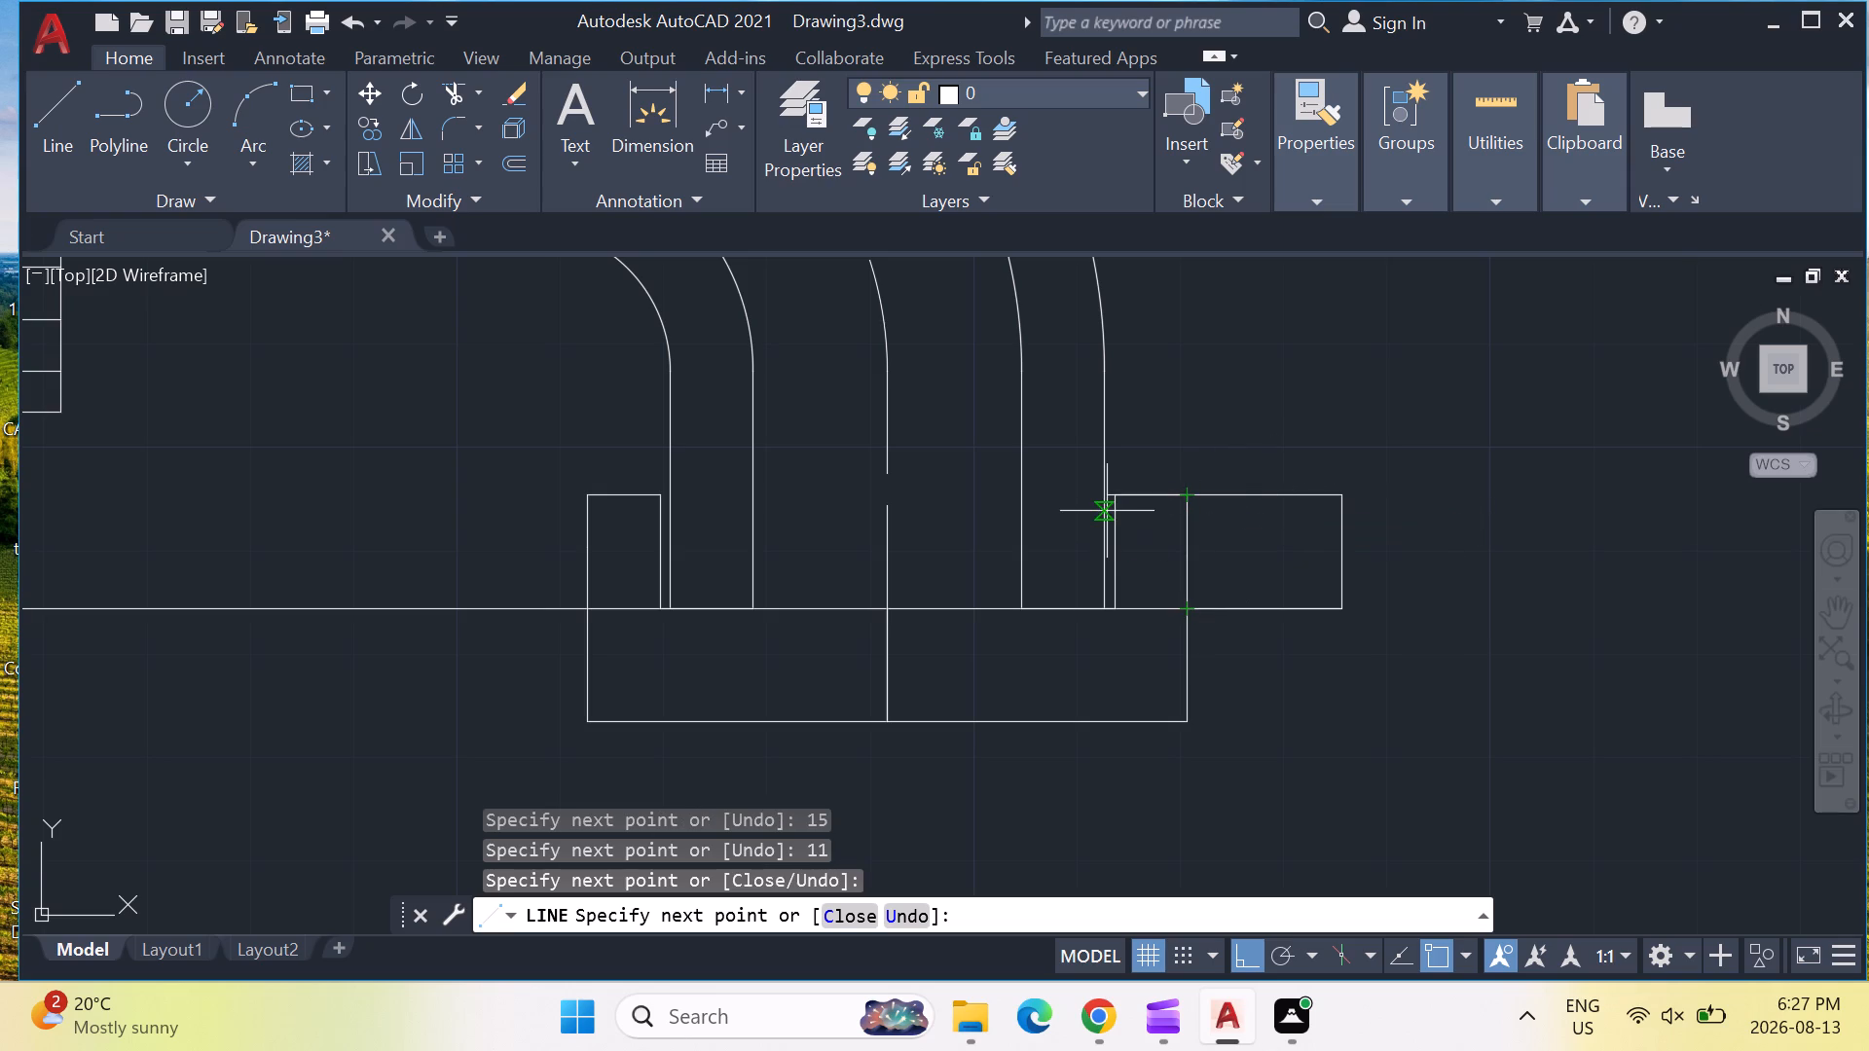
key(Escape)
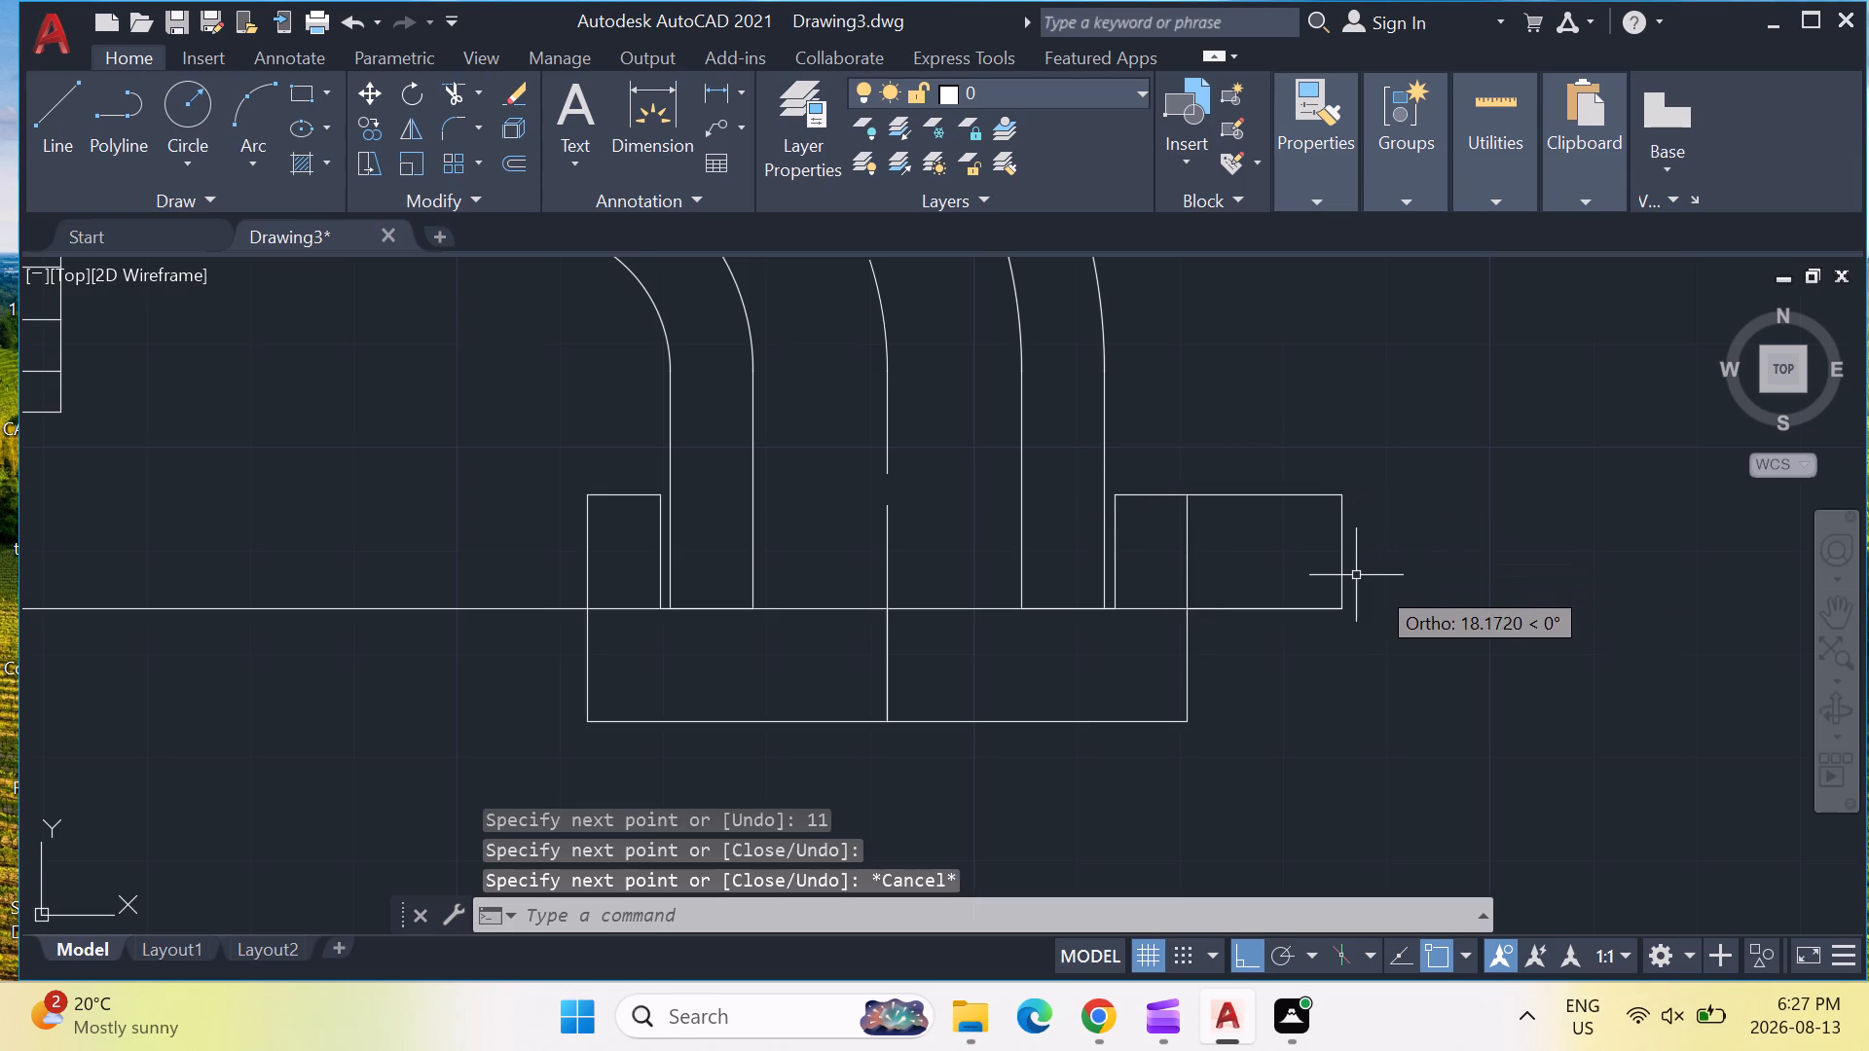
key(Escape)
key(Escape)
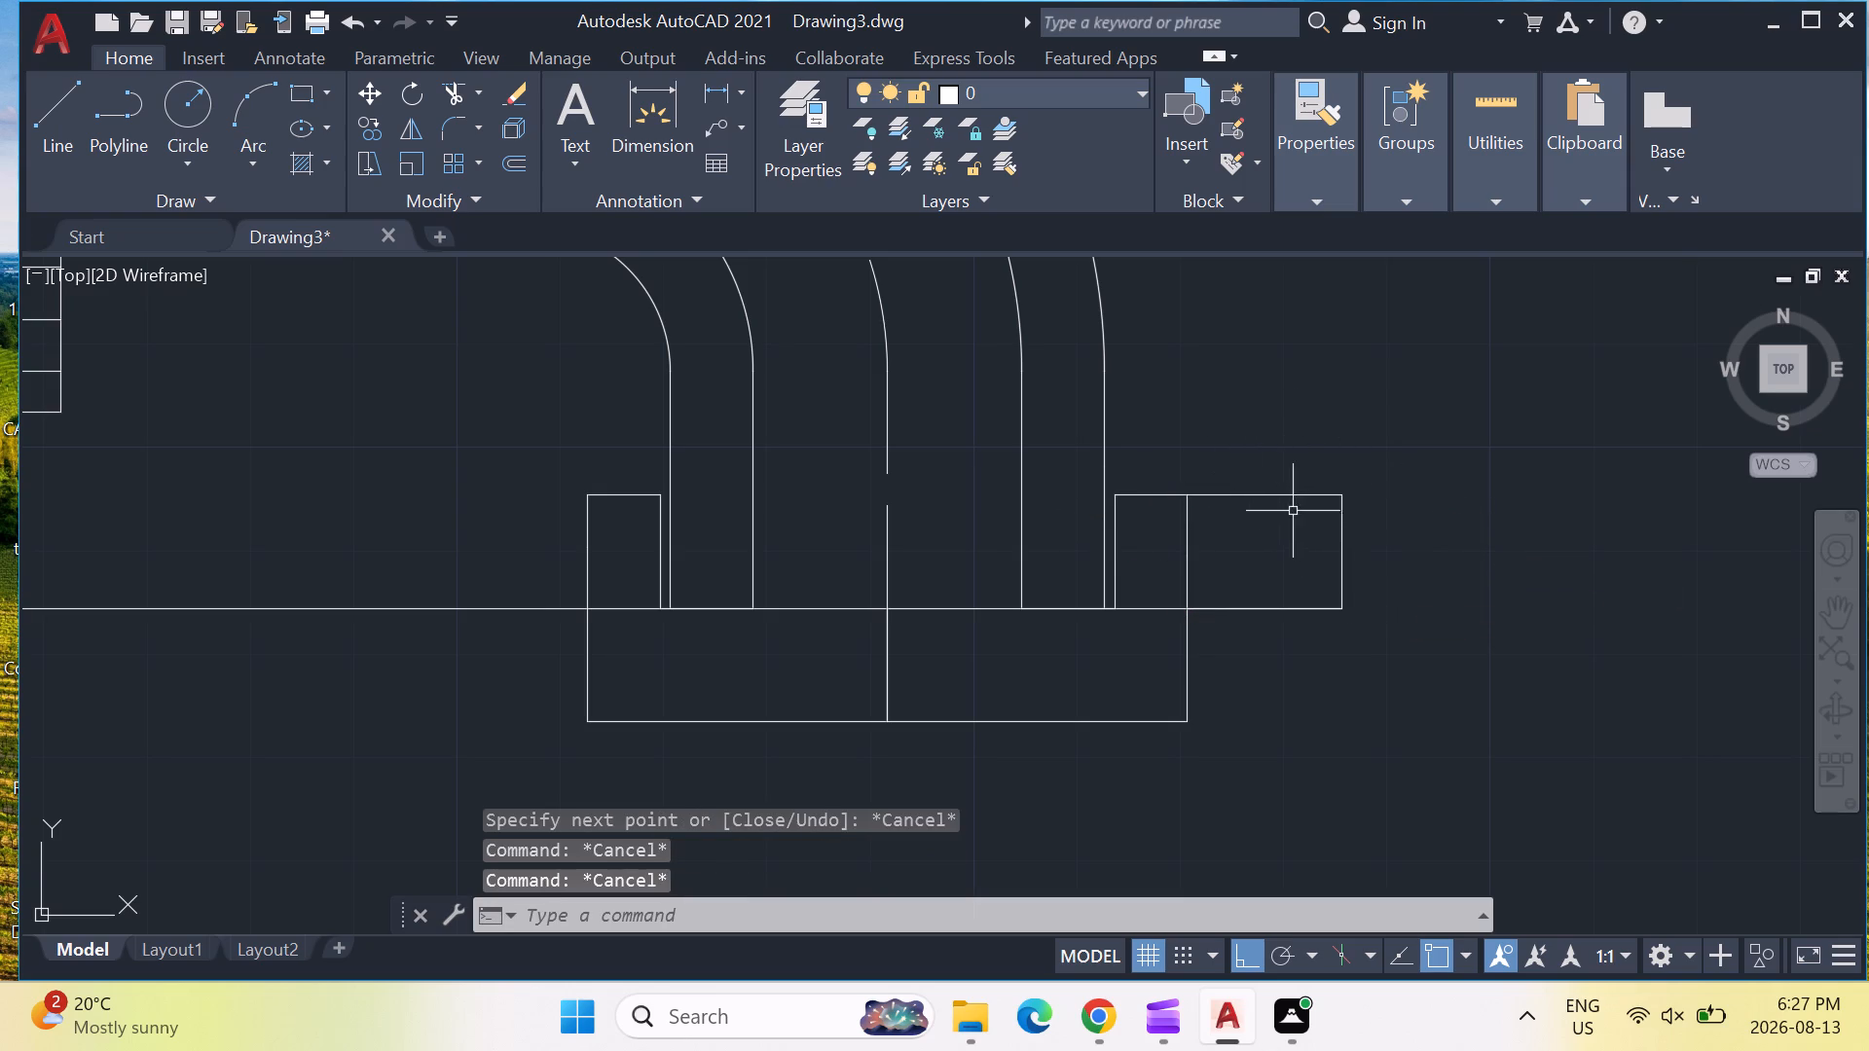
Draw connected lines from the side extension's lower right corner: 5 units left along the base line and up to its top edge.
click(54, 120)
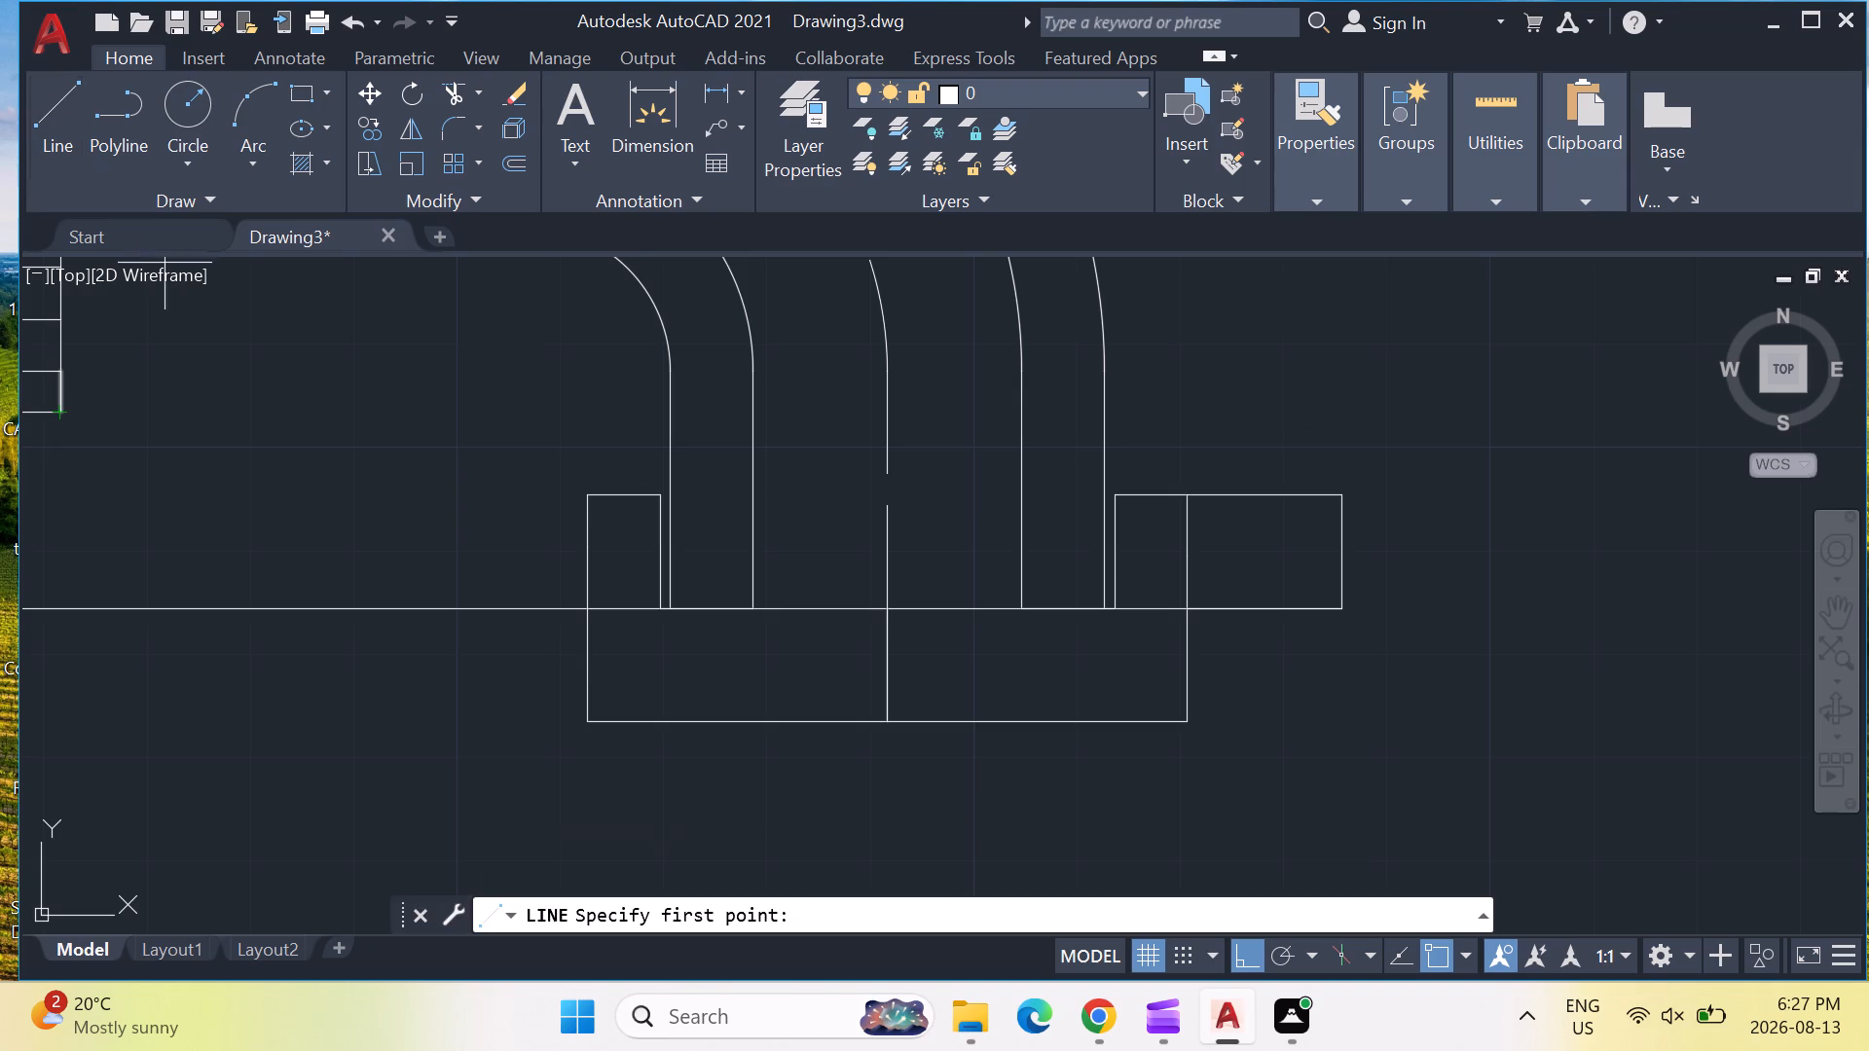
click(1339, 610)
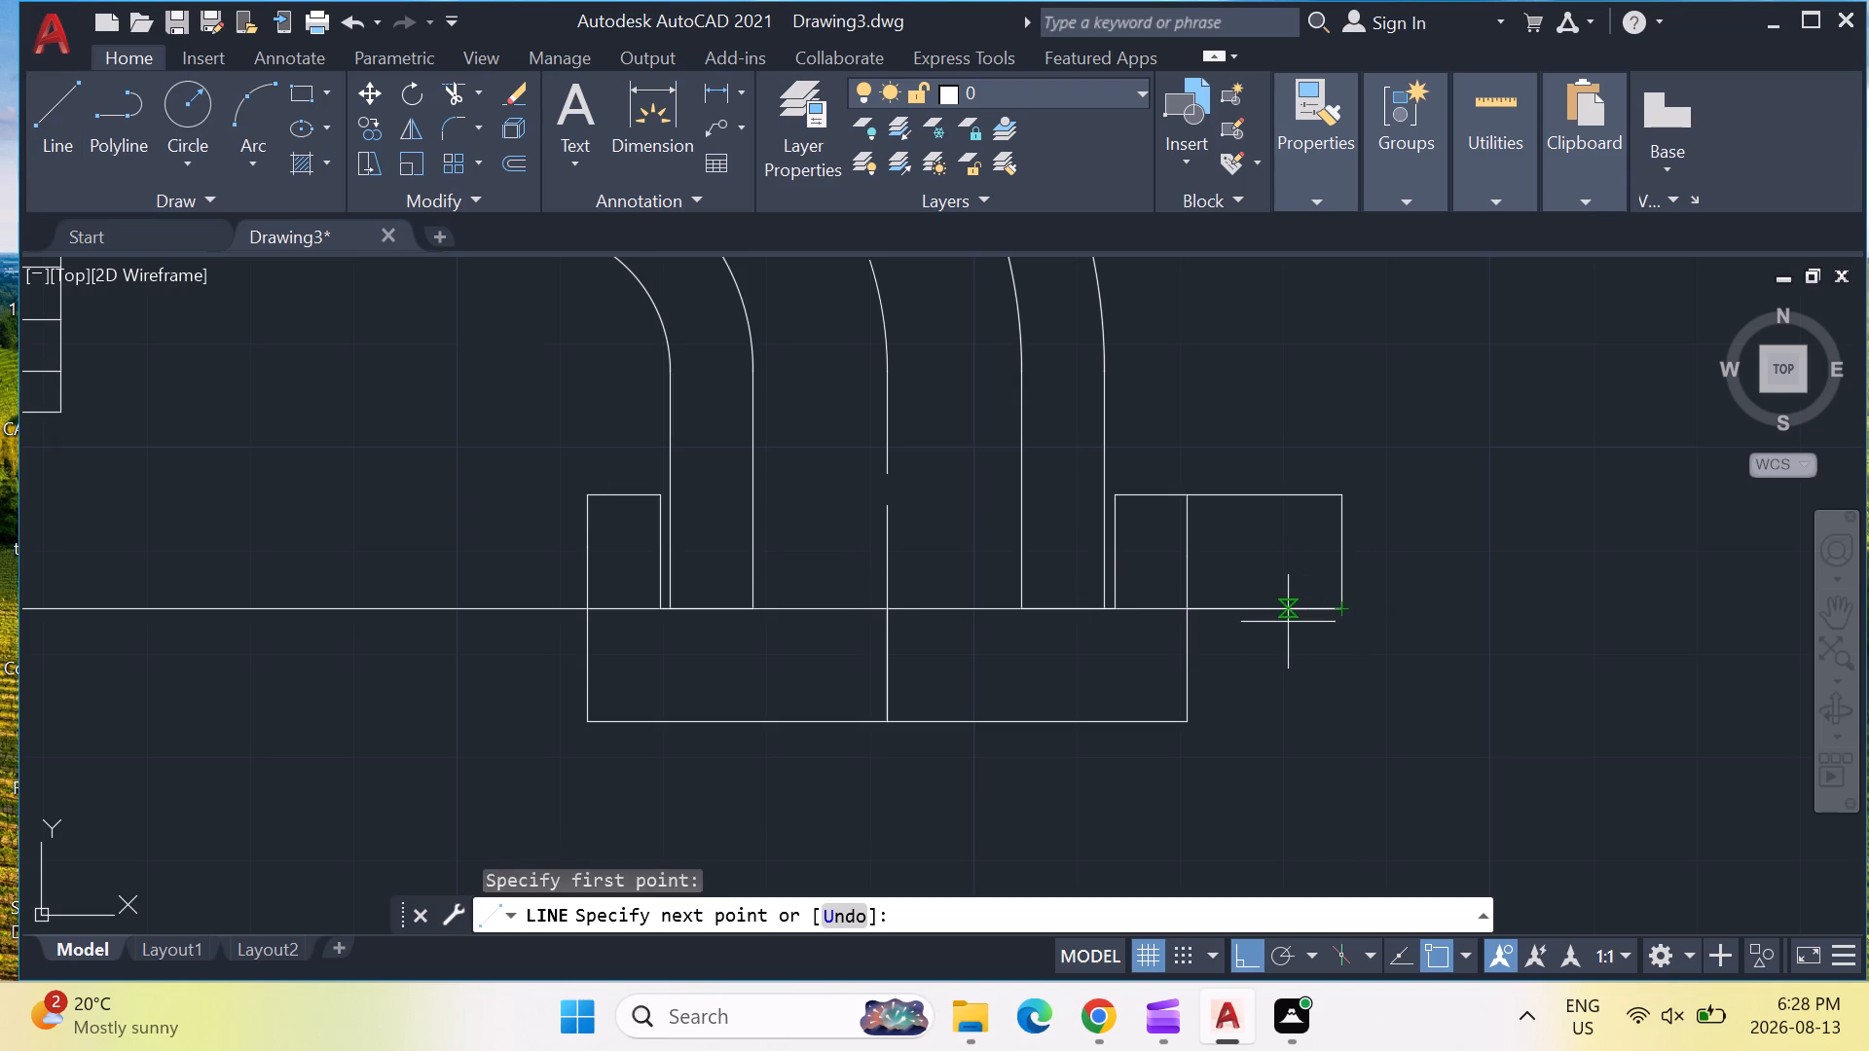
key(5)
key(Return)
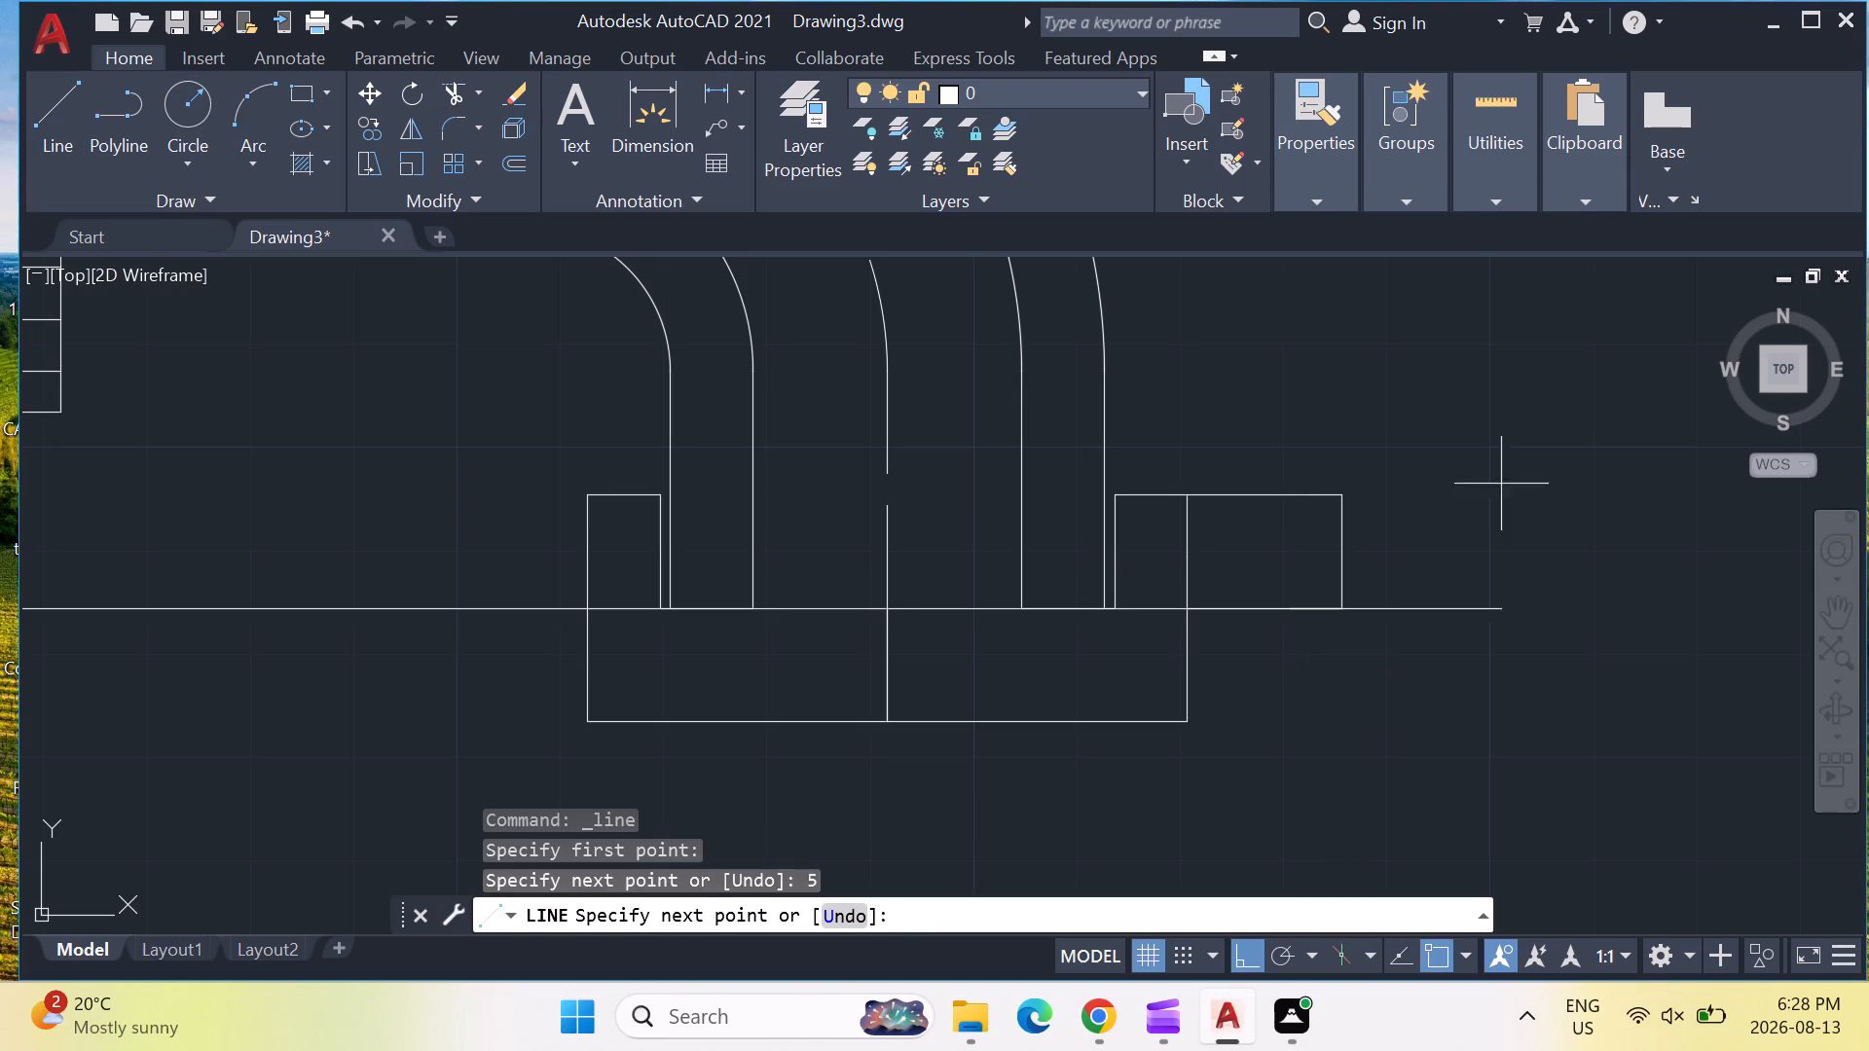
click(1287, 494)
key(Escape)
key(Escape)
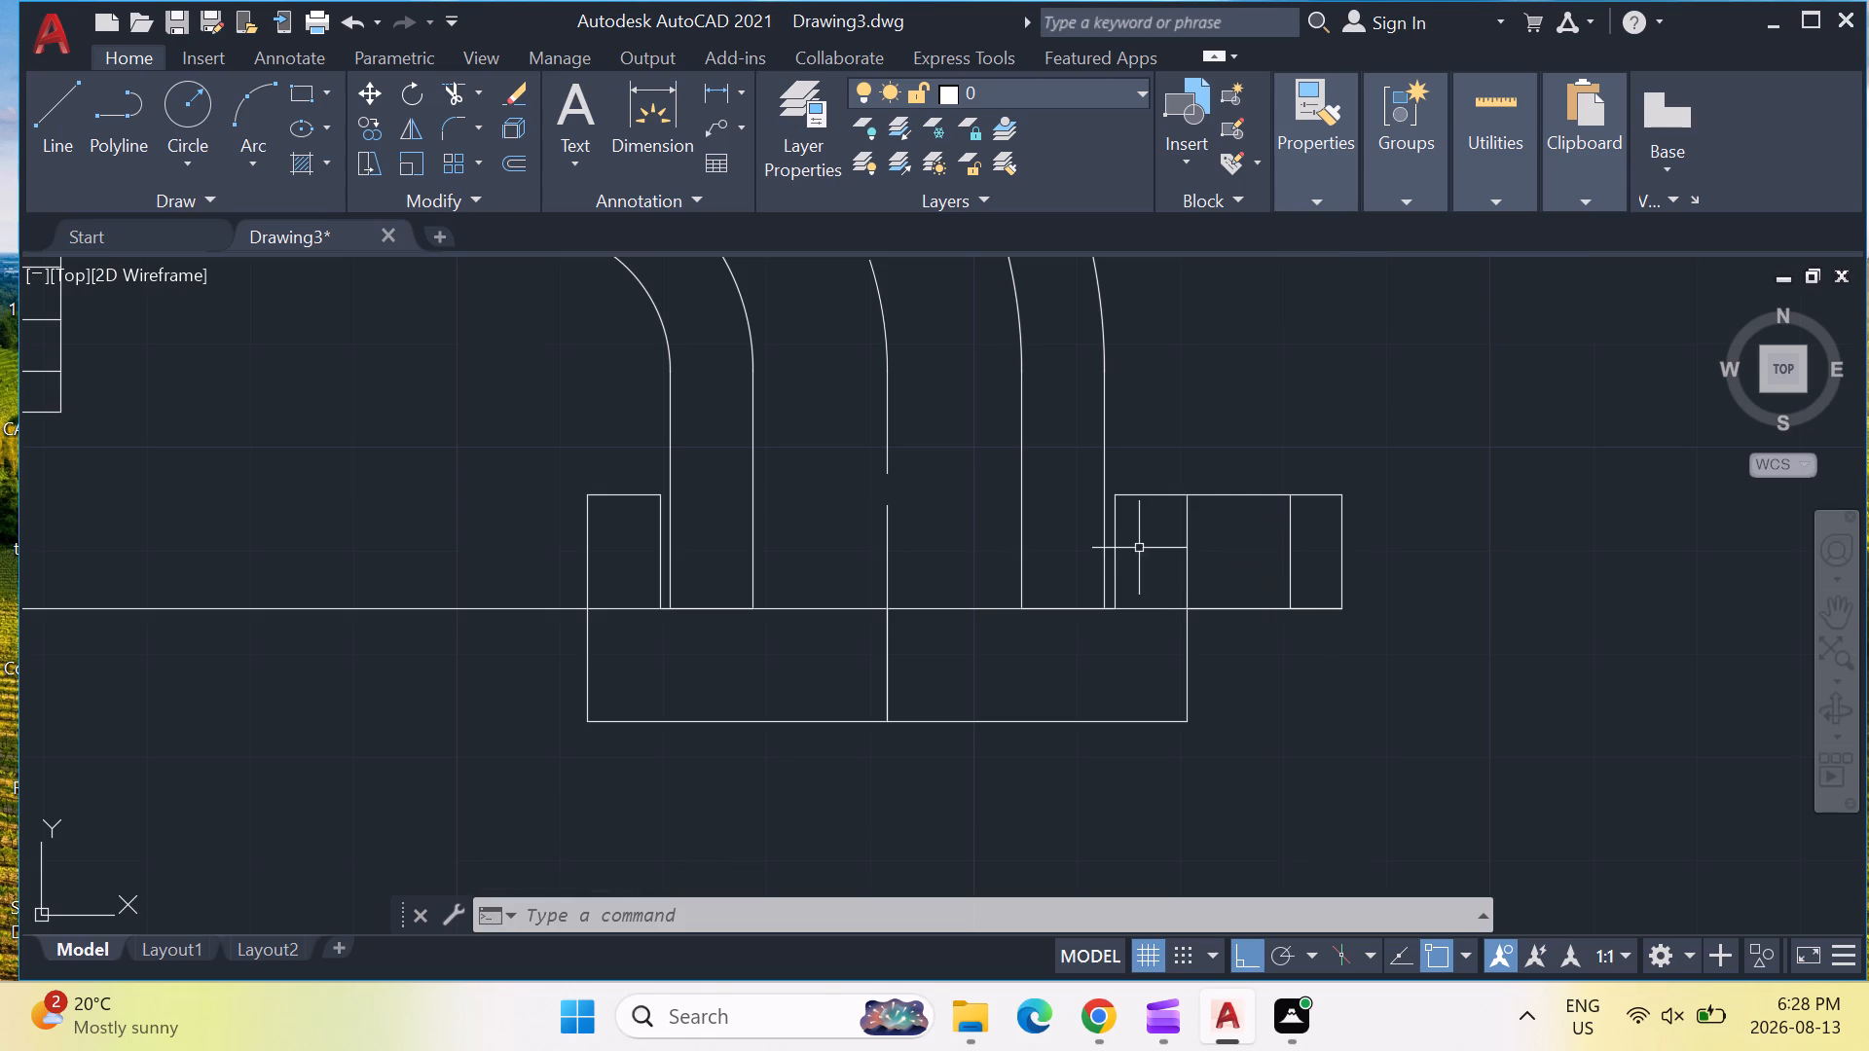
key(Escape)
key(Escape)
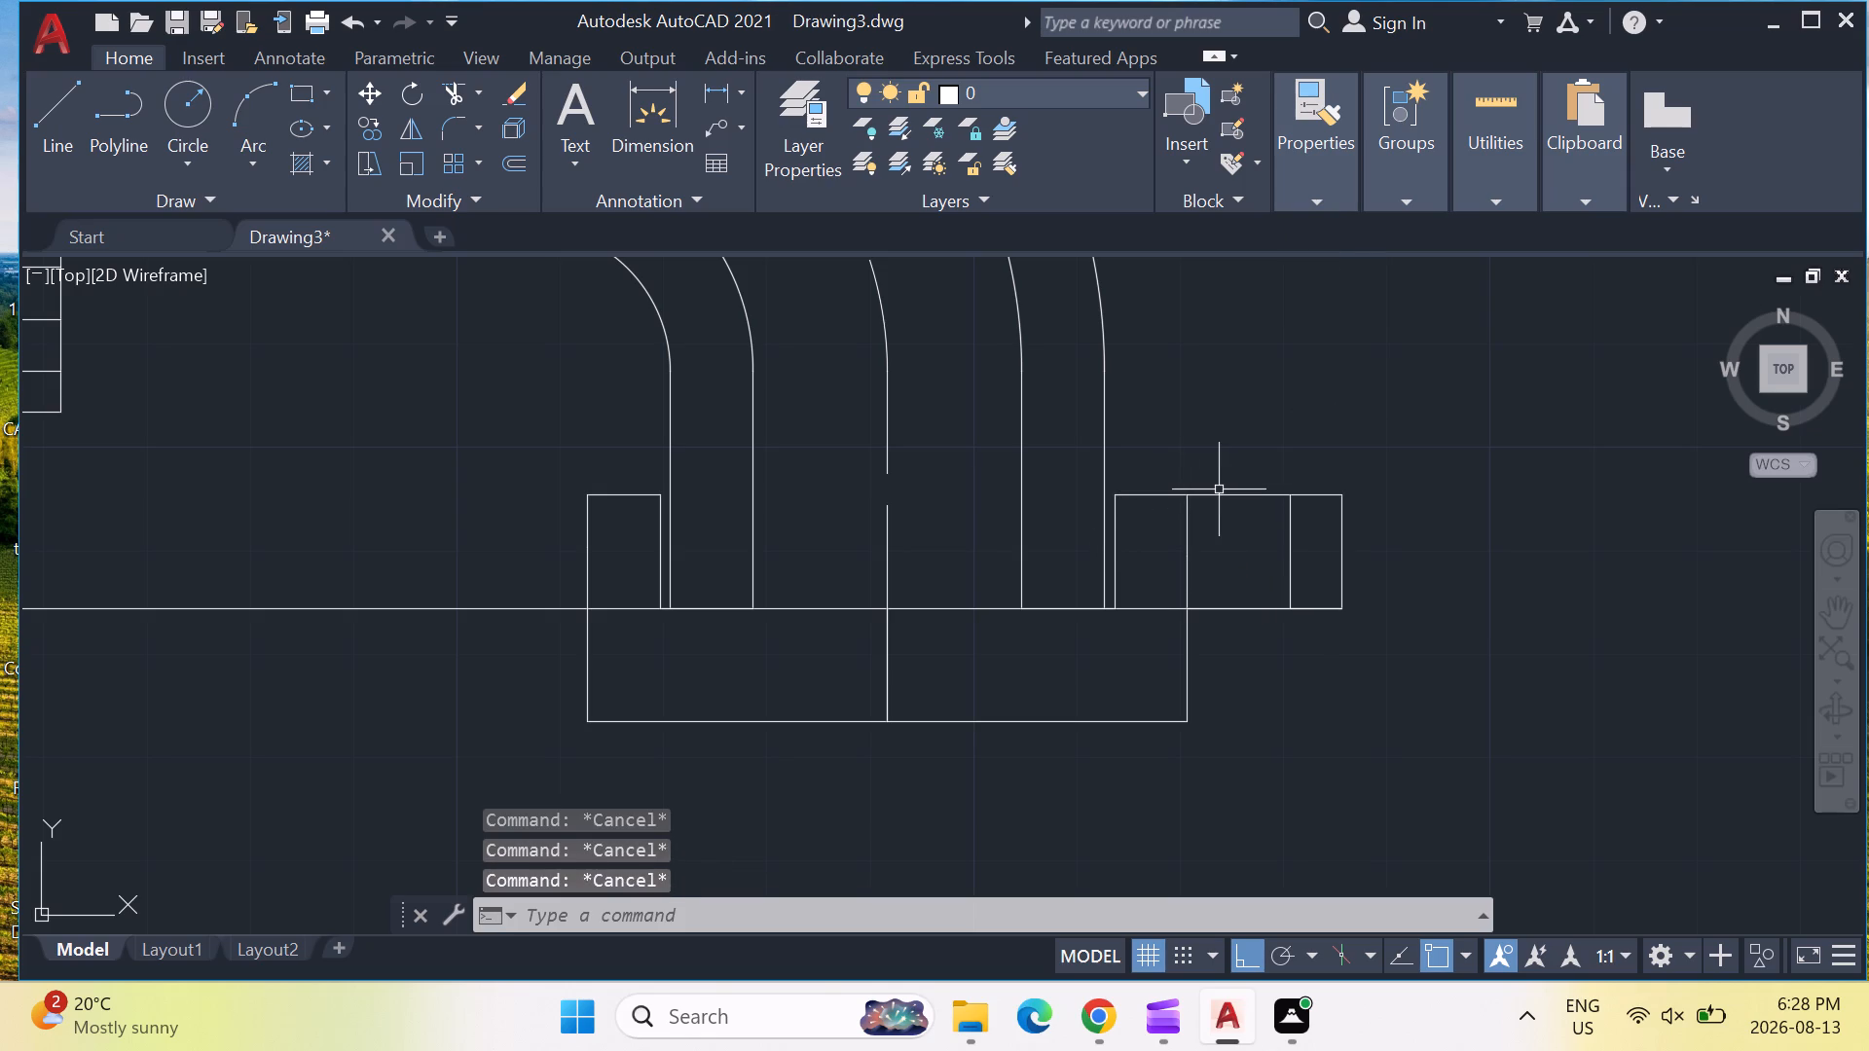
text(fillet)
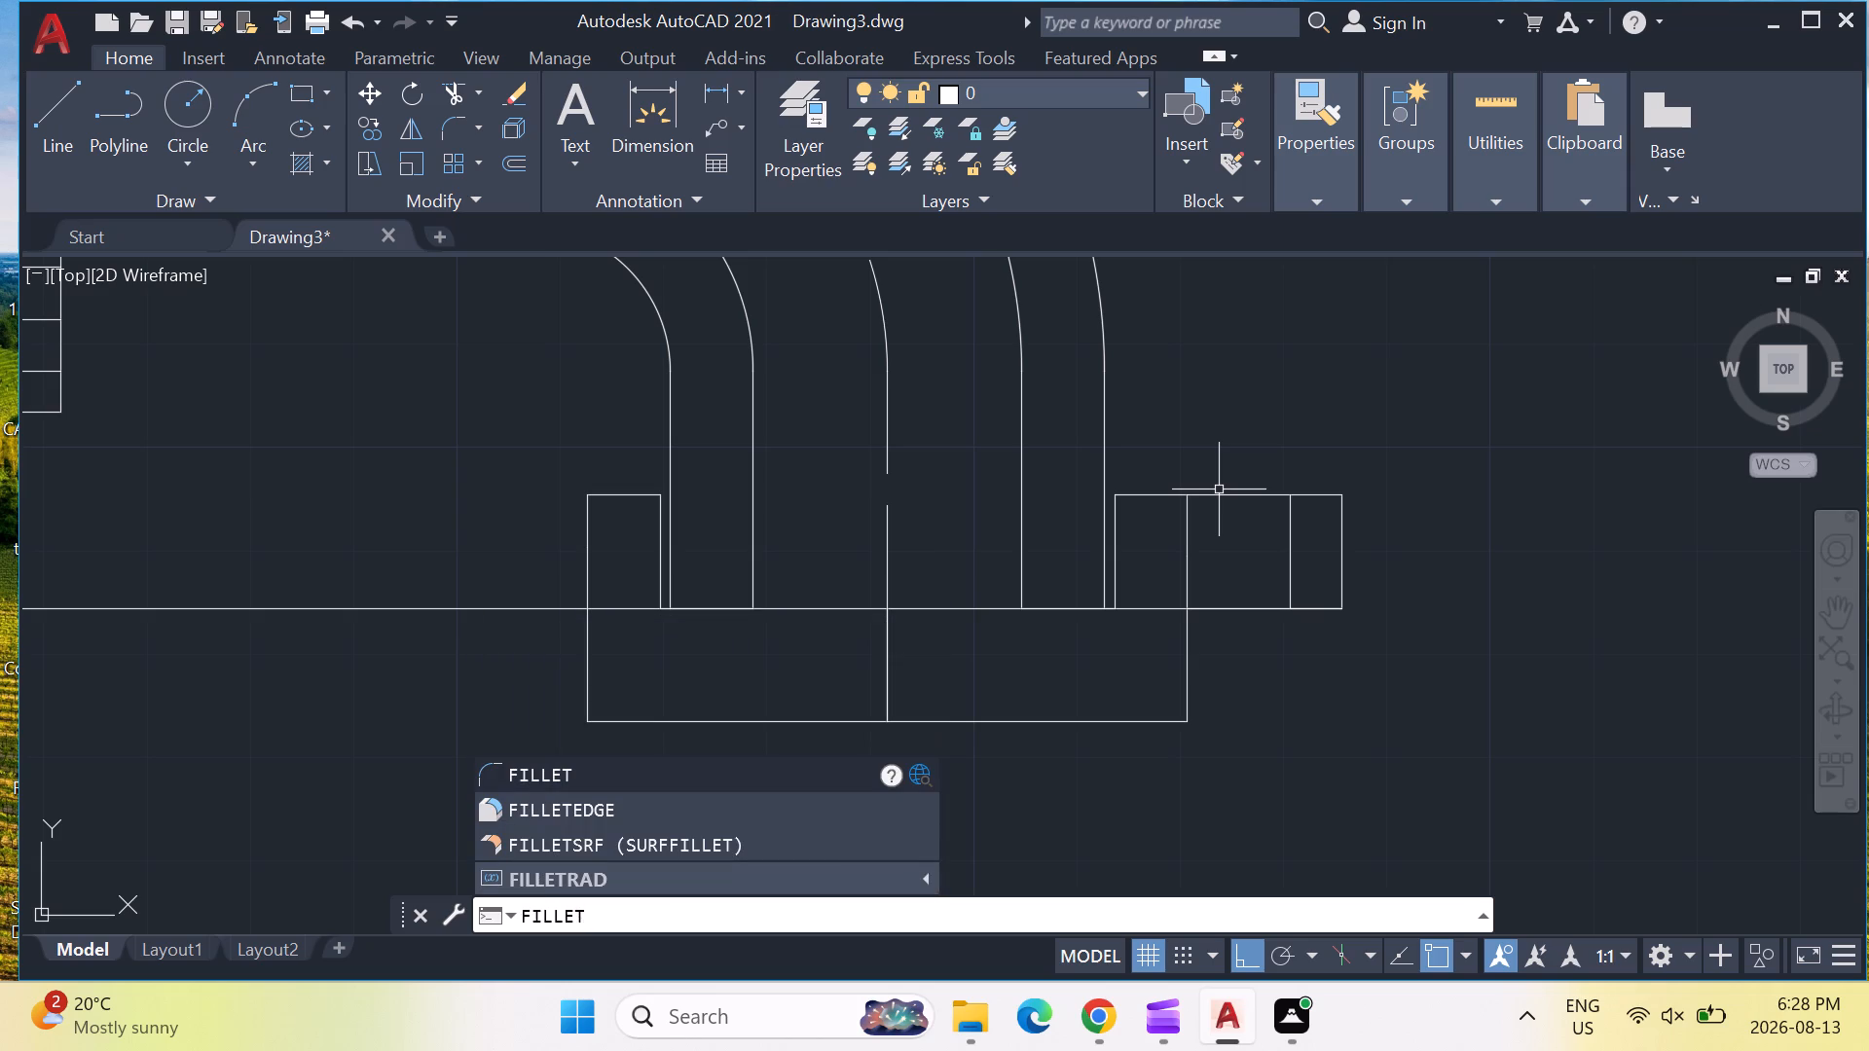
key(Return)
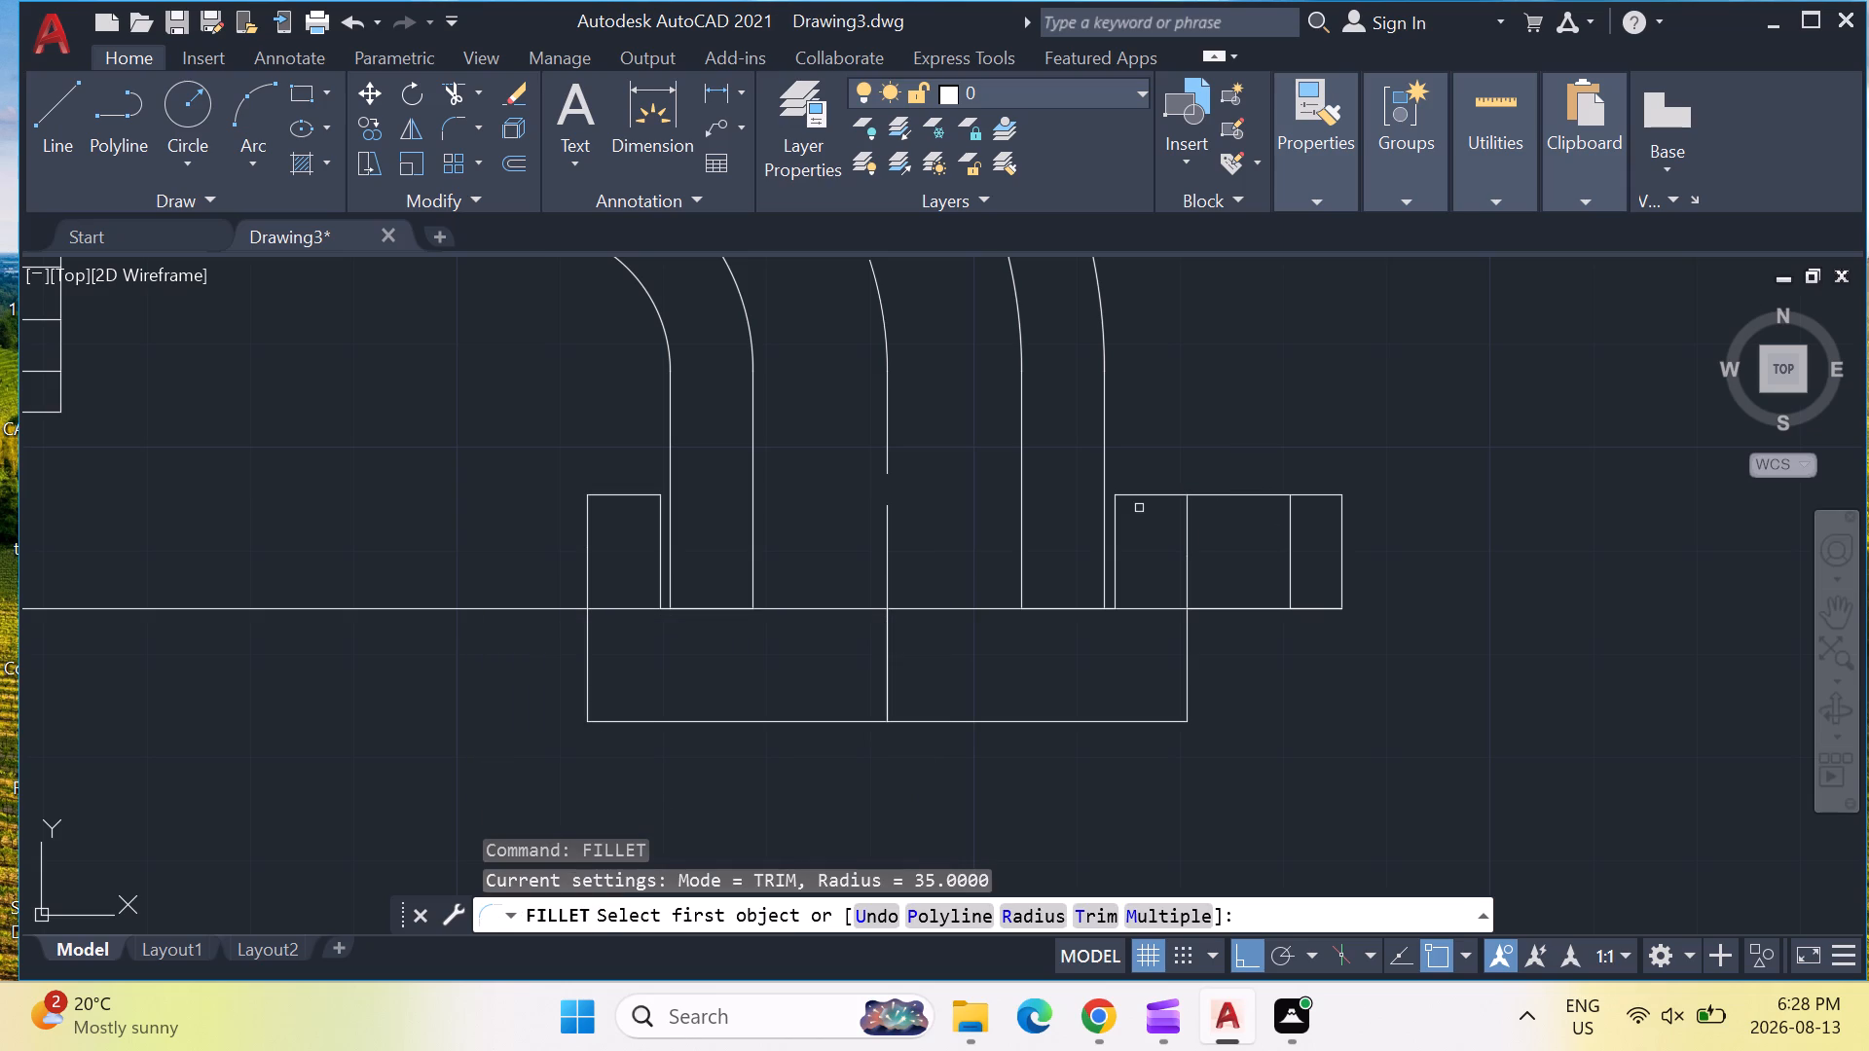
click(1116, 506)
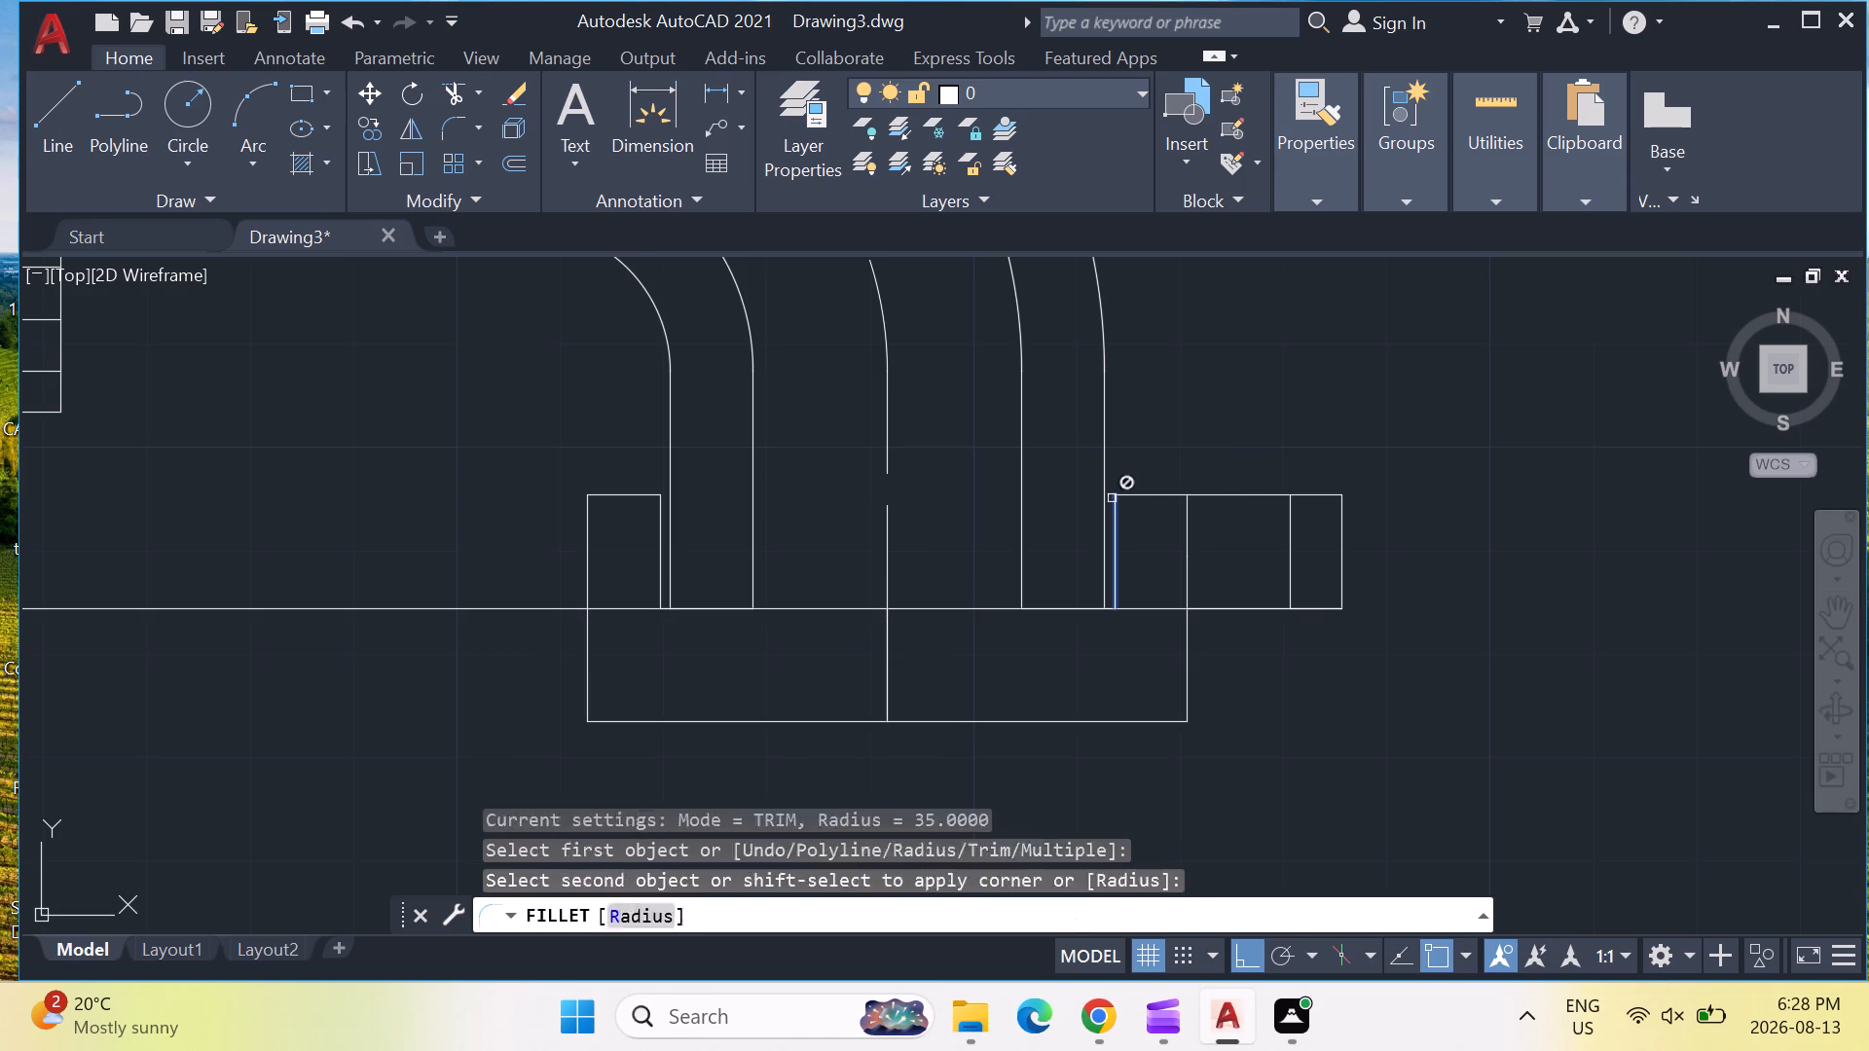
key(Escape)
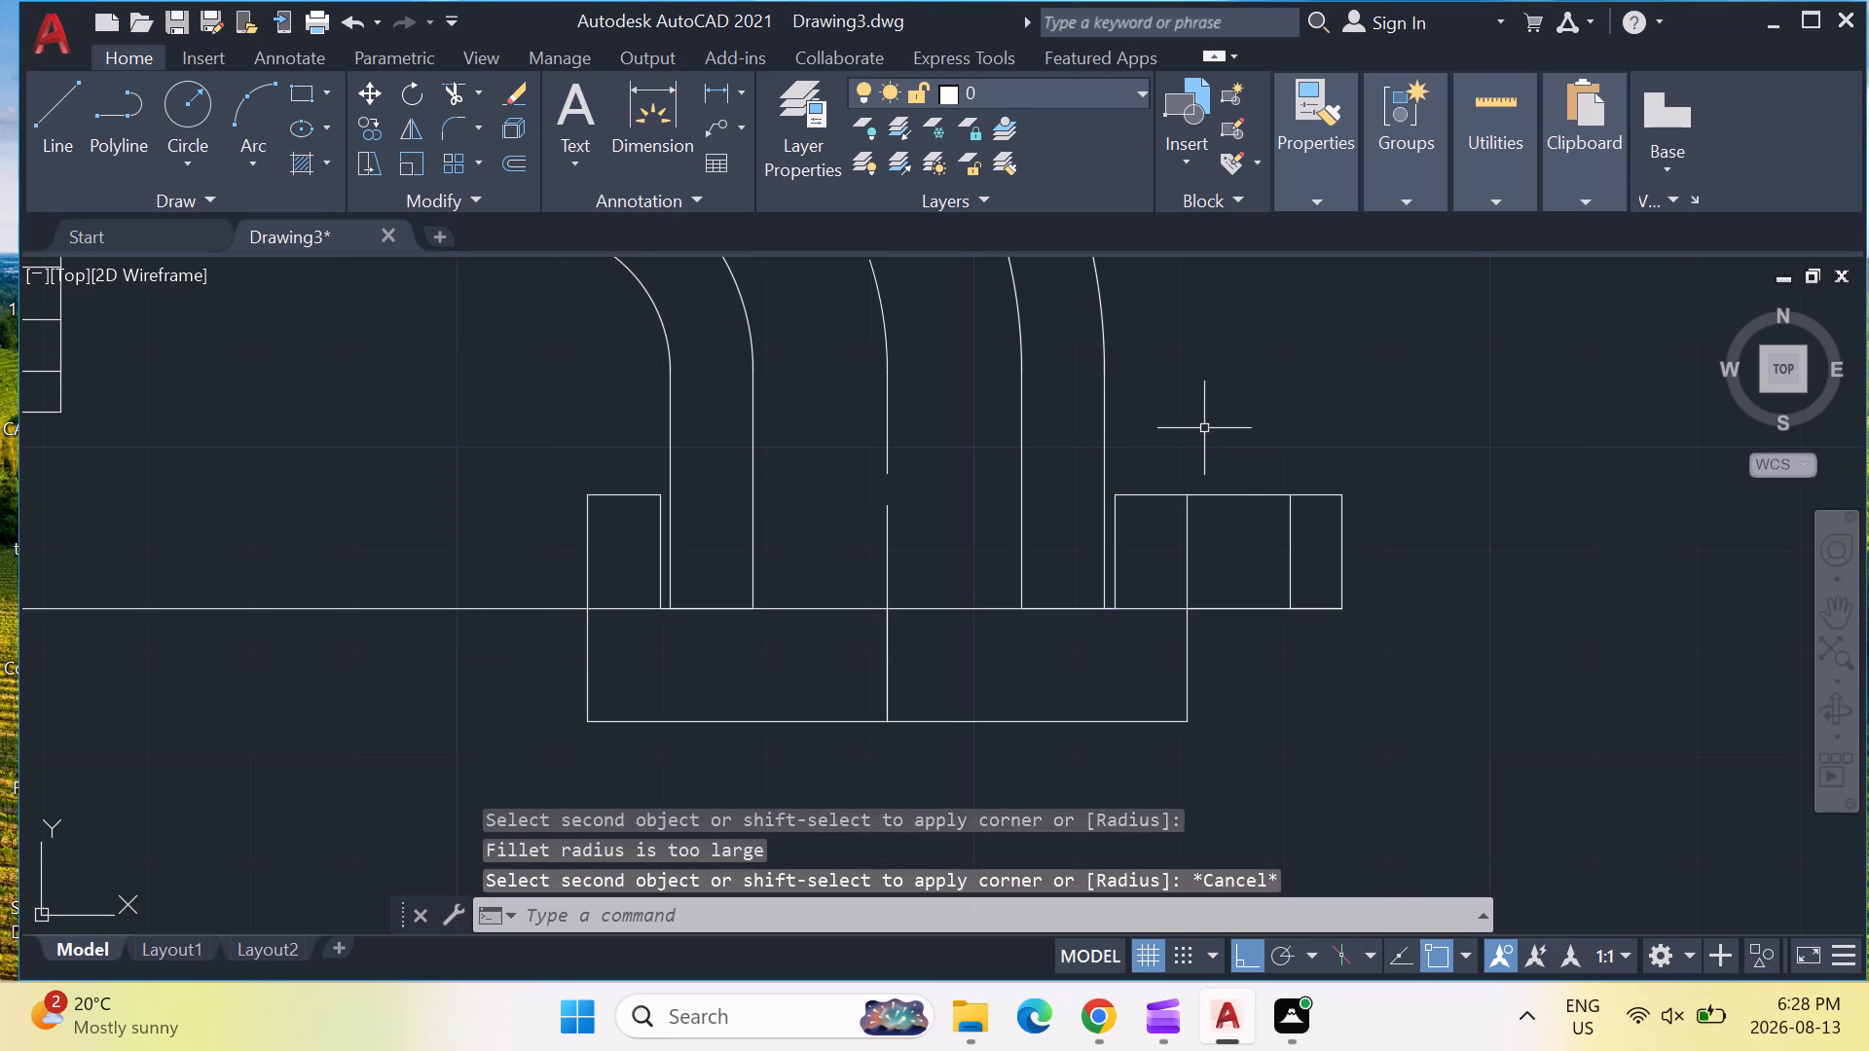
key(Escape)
Extend the right block's top edge leftward to meet the pipe's outer vertical.
scroll(1128, 478, up, 2)
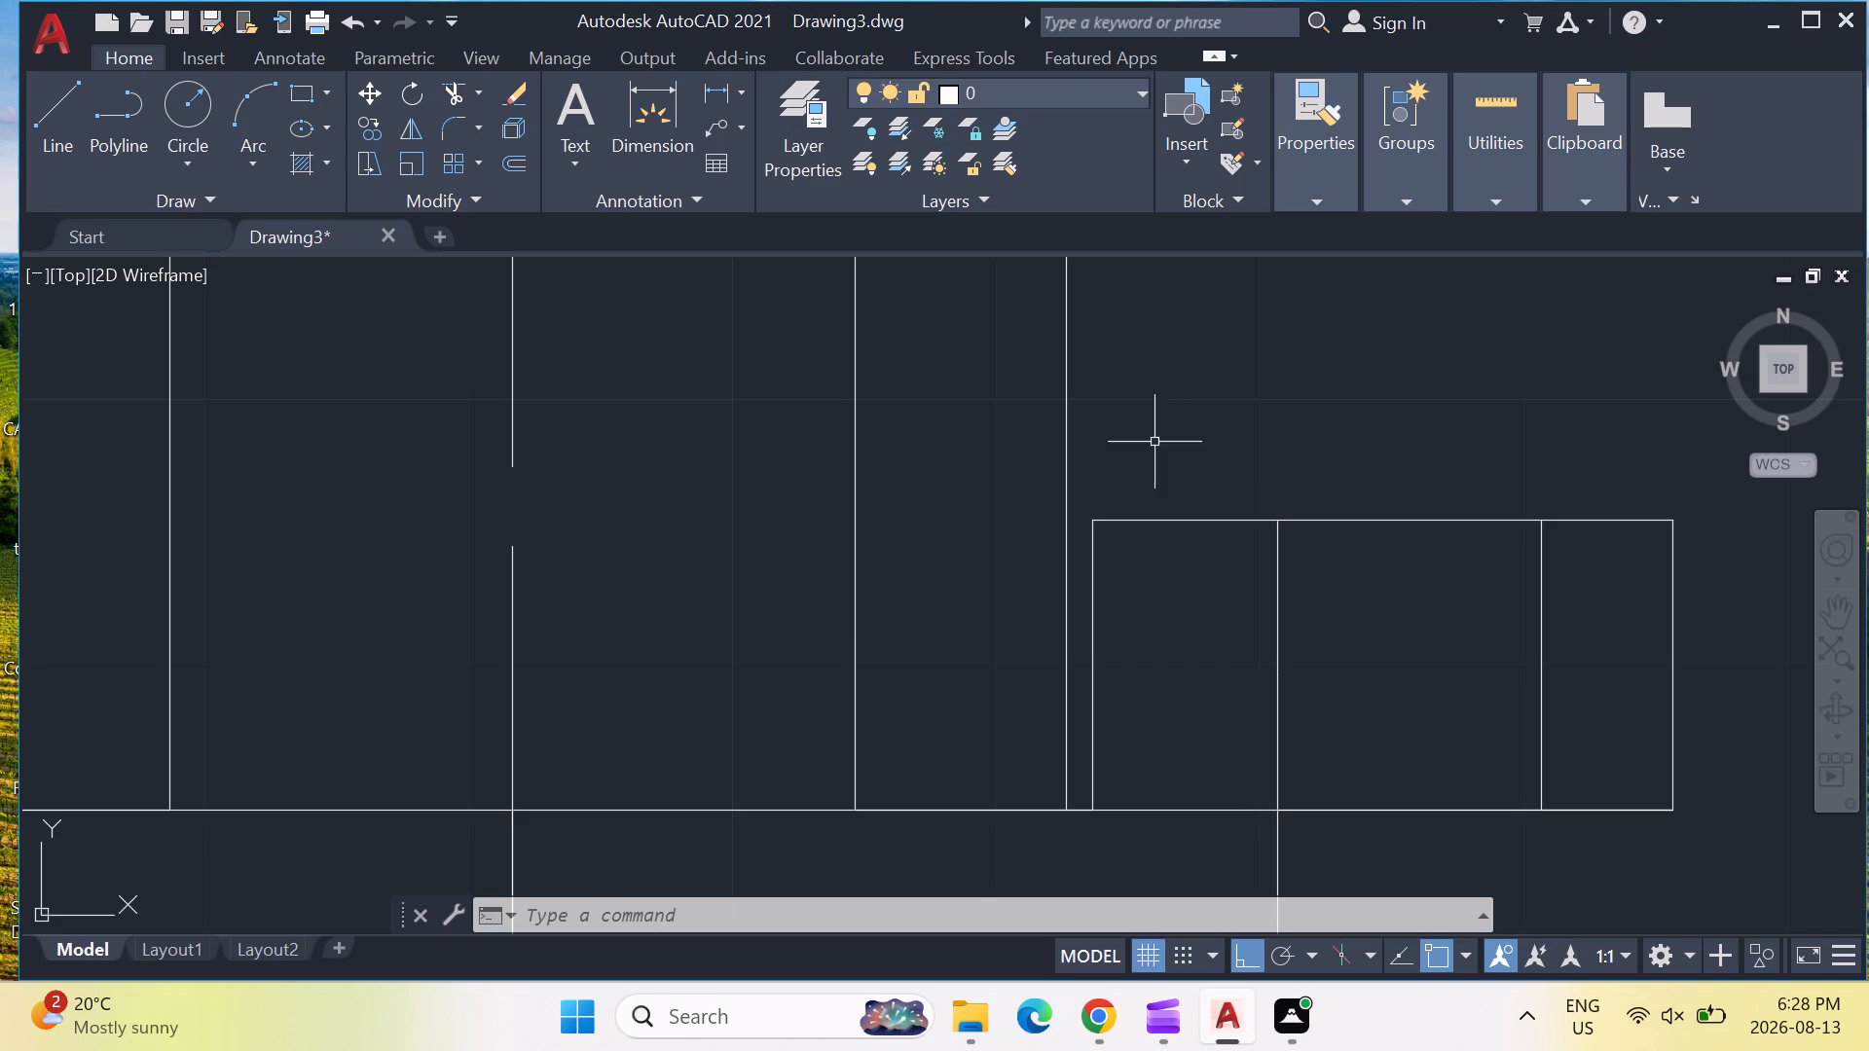
key(e)
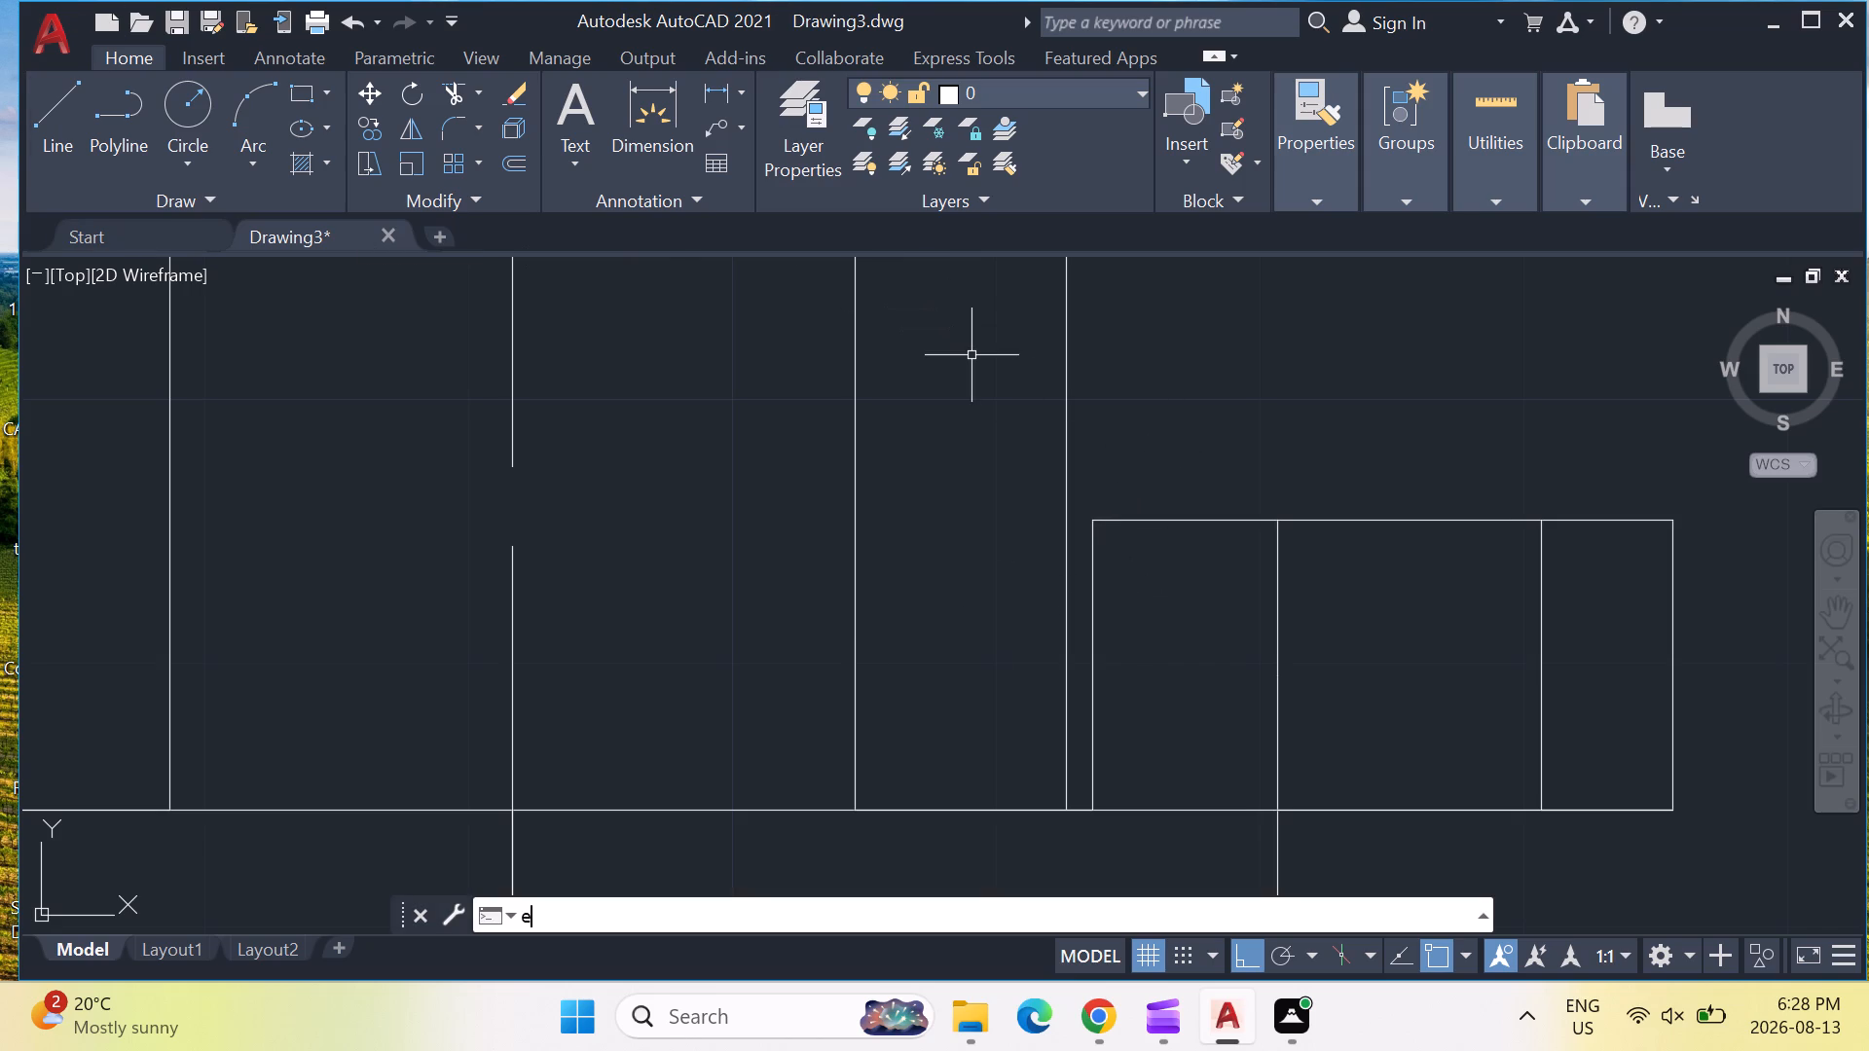
key(x)
key(Return)
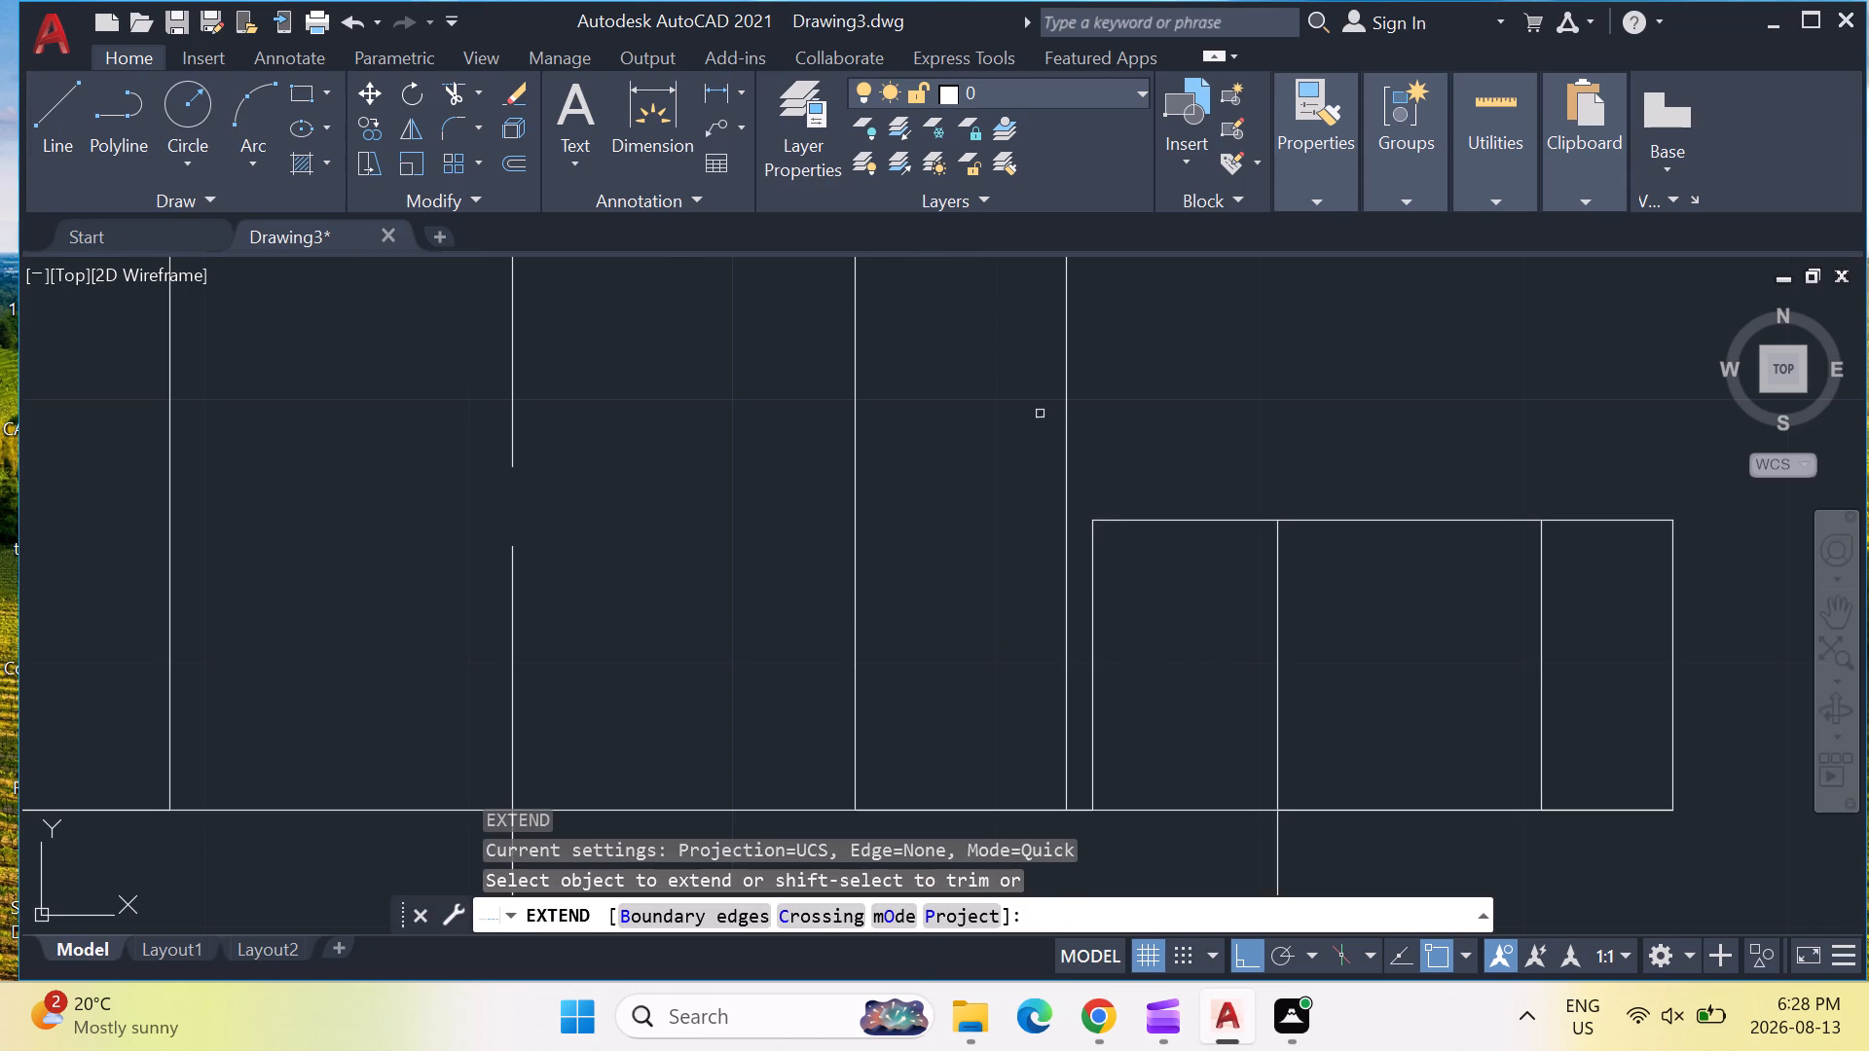
click(1154, 523)
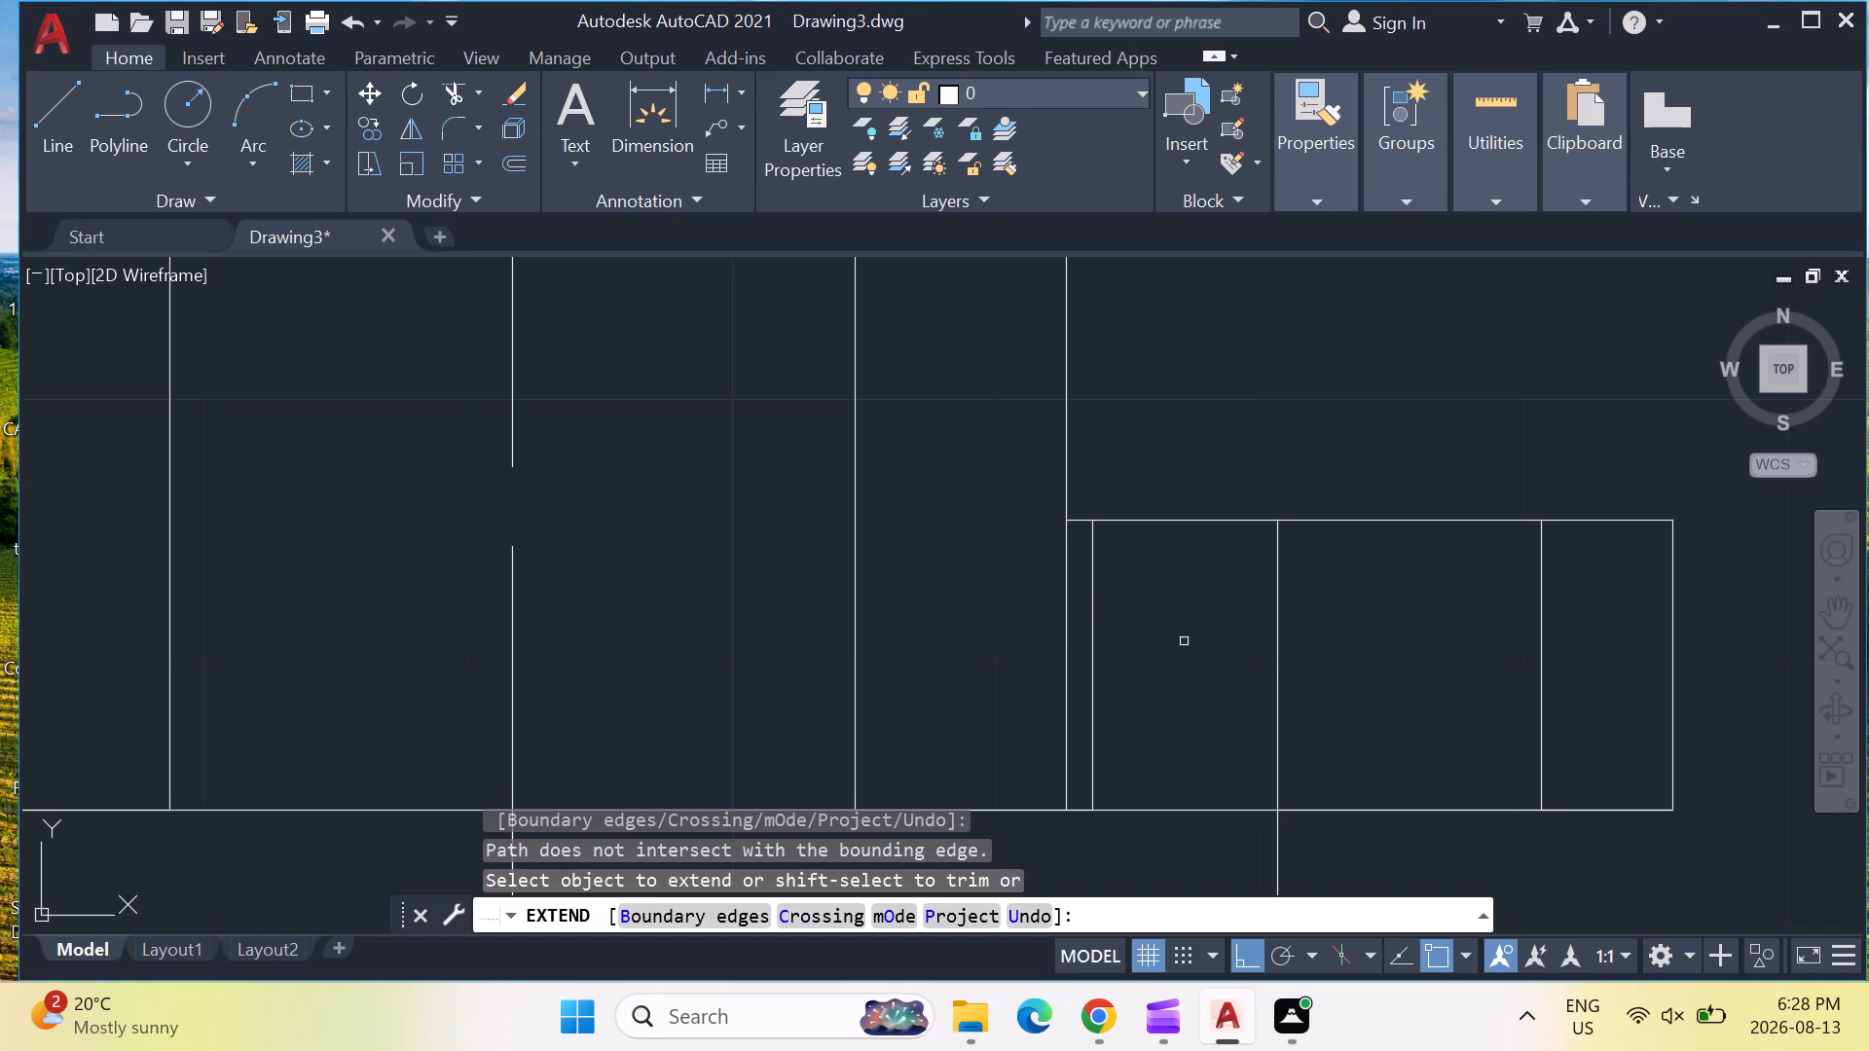
key(Escape)
key(Escape)
Trim the pipe's right outer vertical between the right block's top edge and the base line.
text(trim)
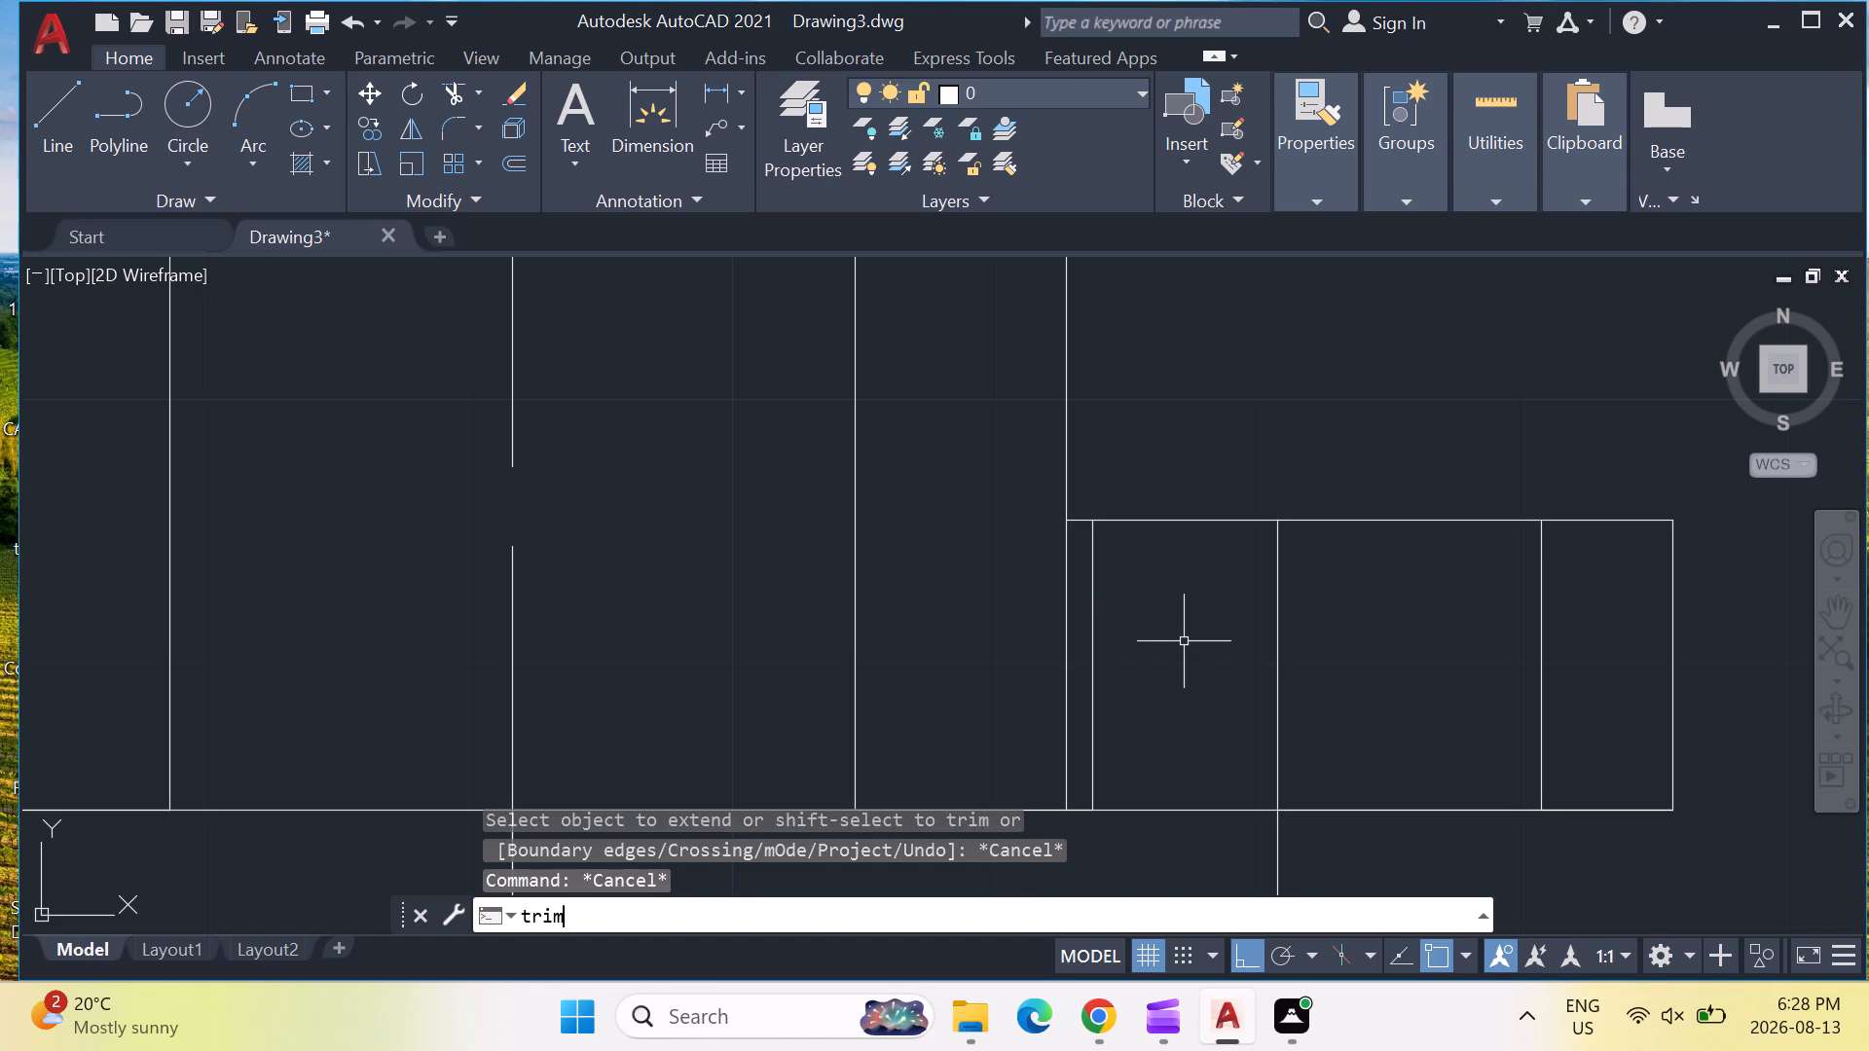
key(Return)
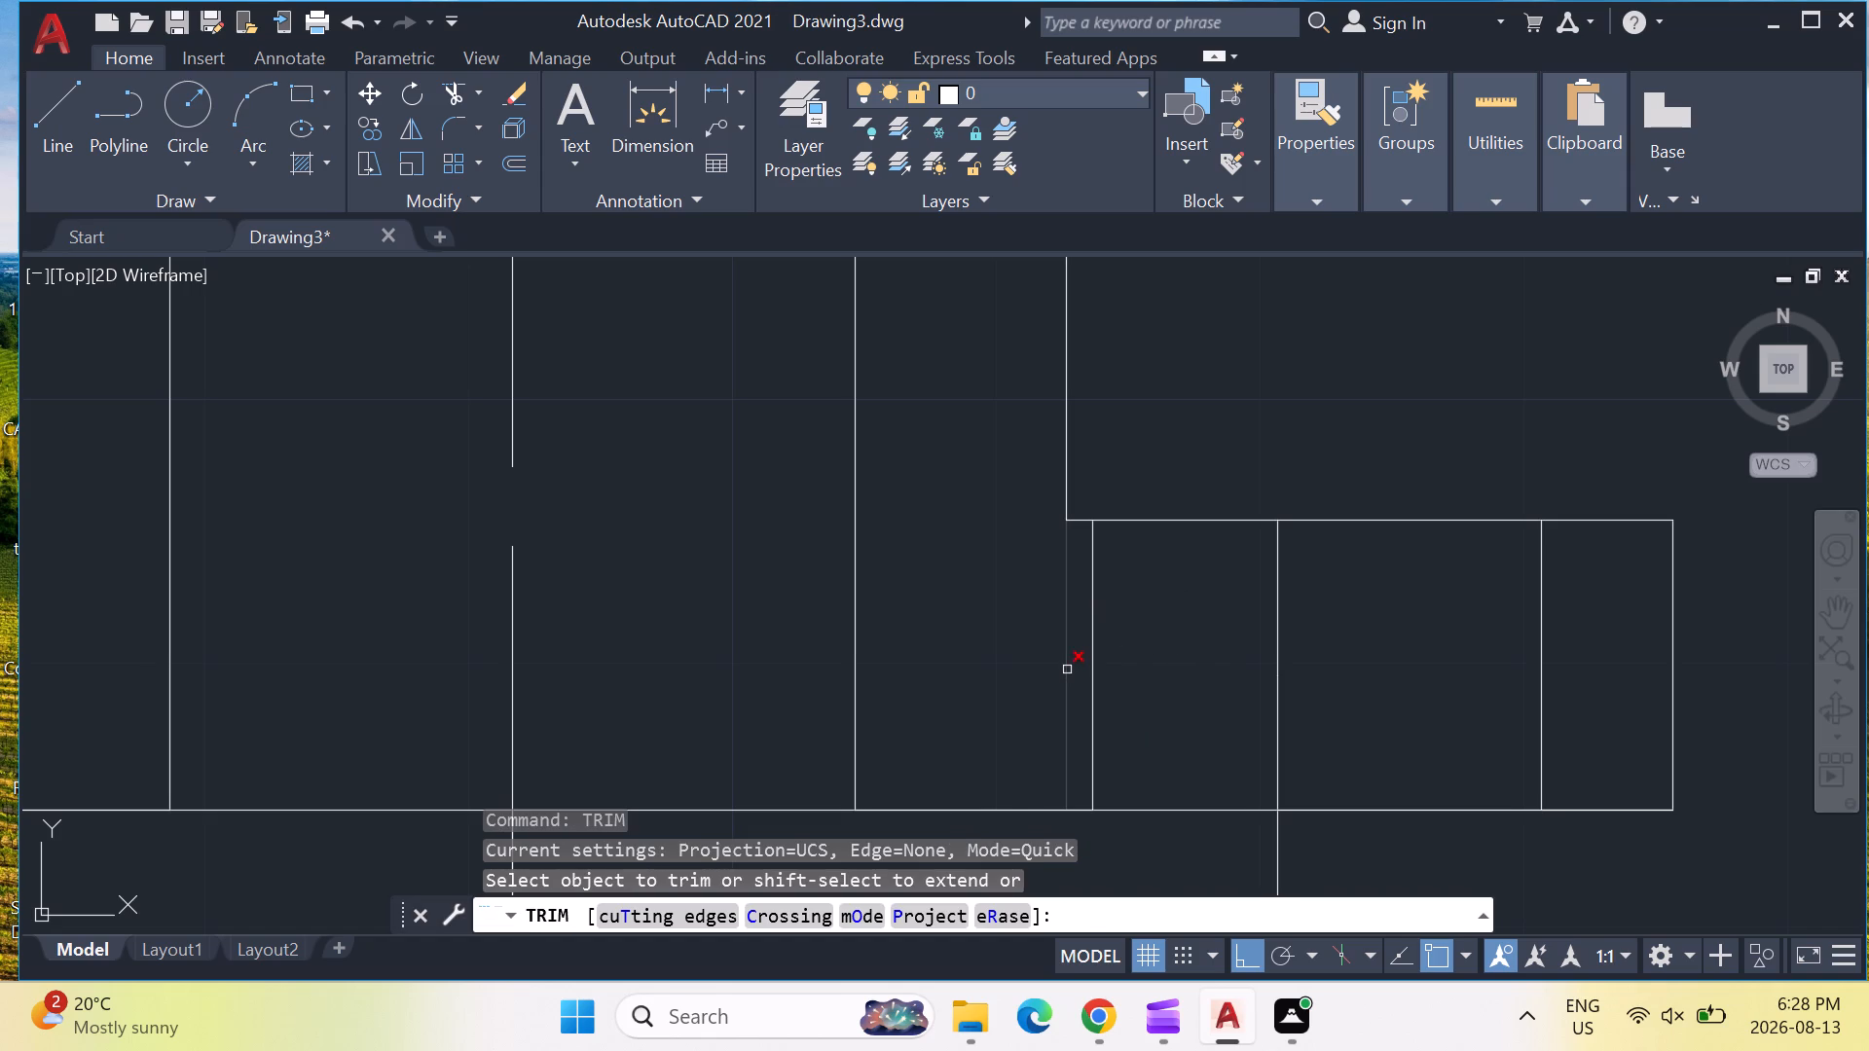
click(1067, 670)
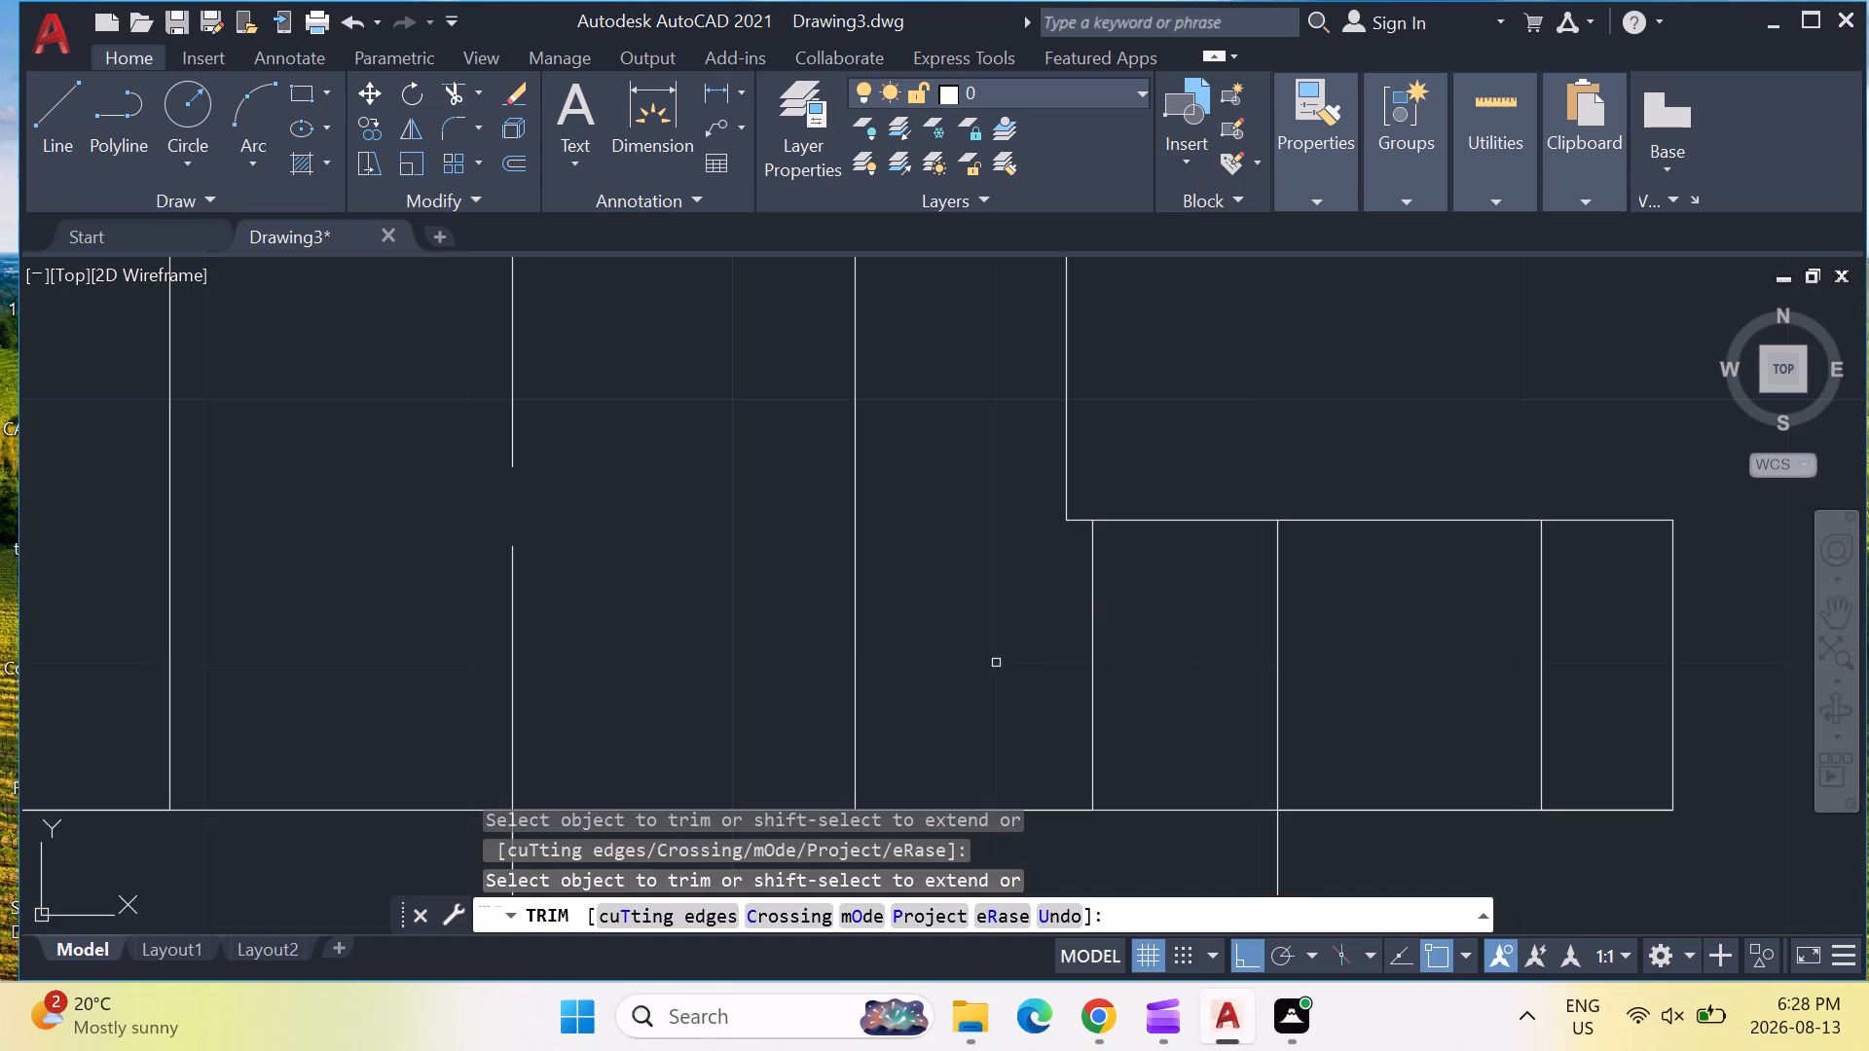
key(Escape)
key(Escape)
scroll(991, 620, down, 2)
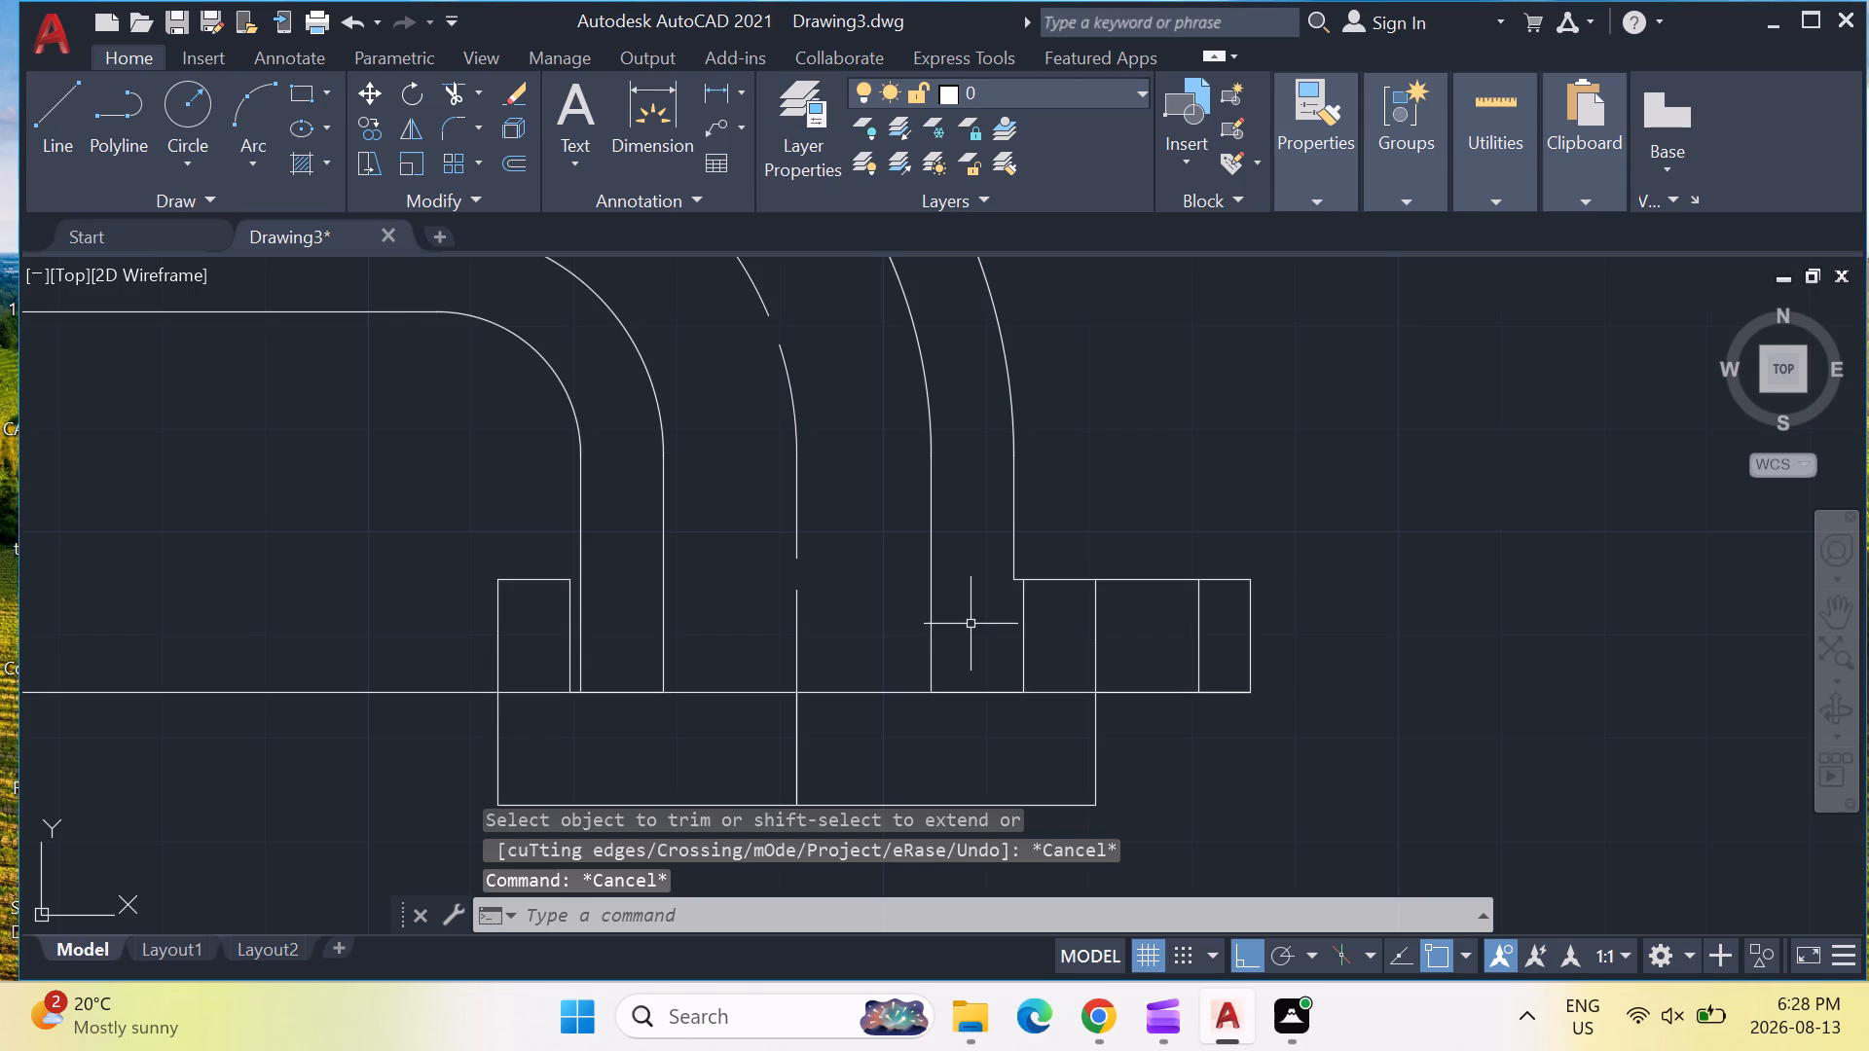
key(Escape)
key(Escape)
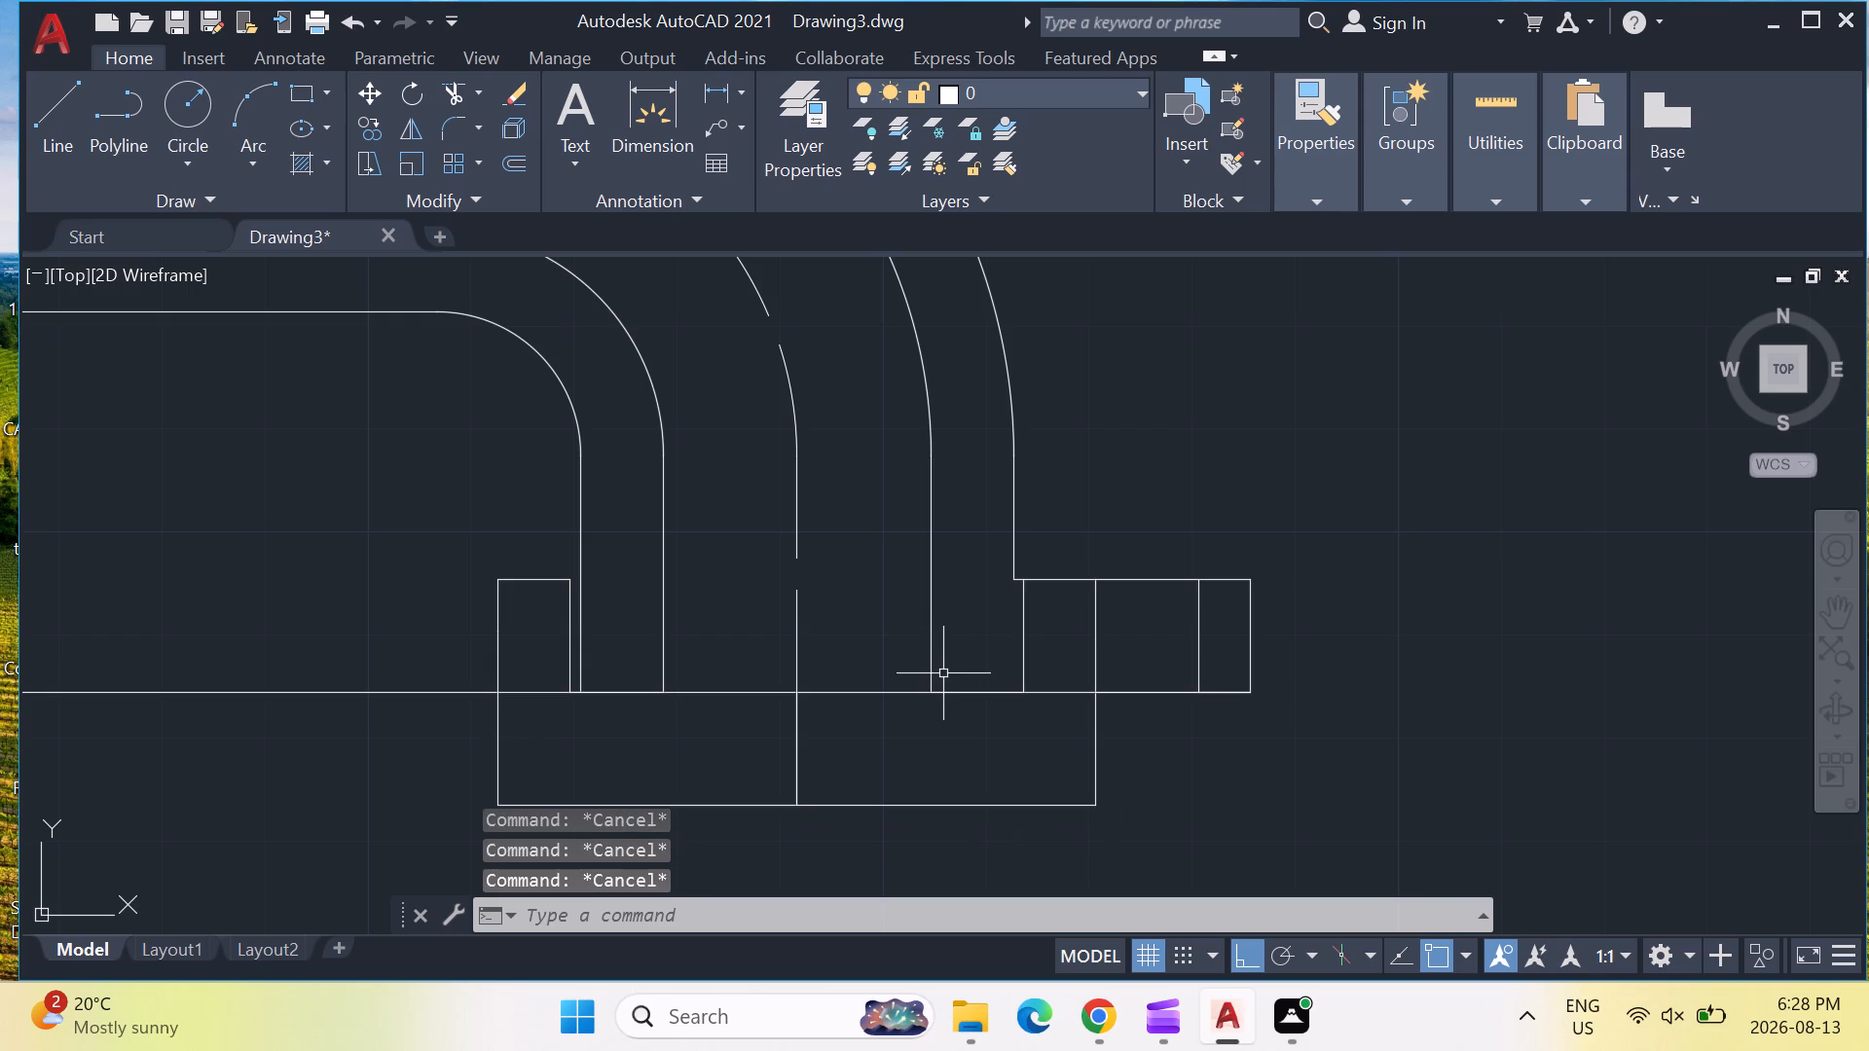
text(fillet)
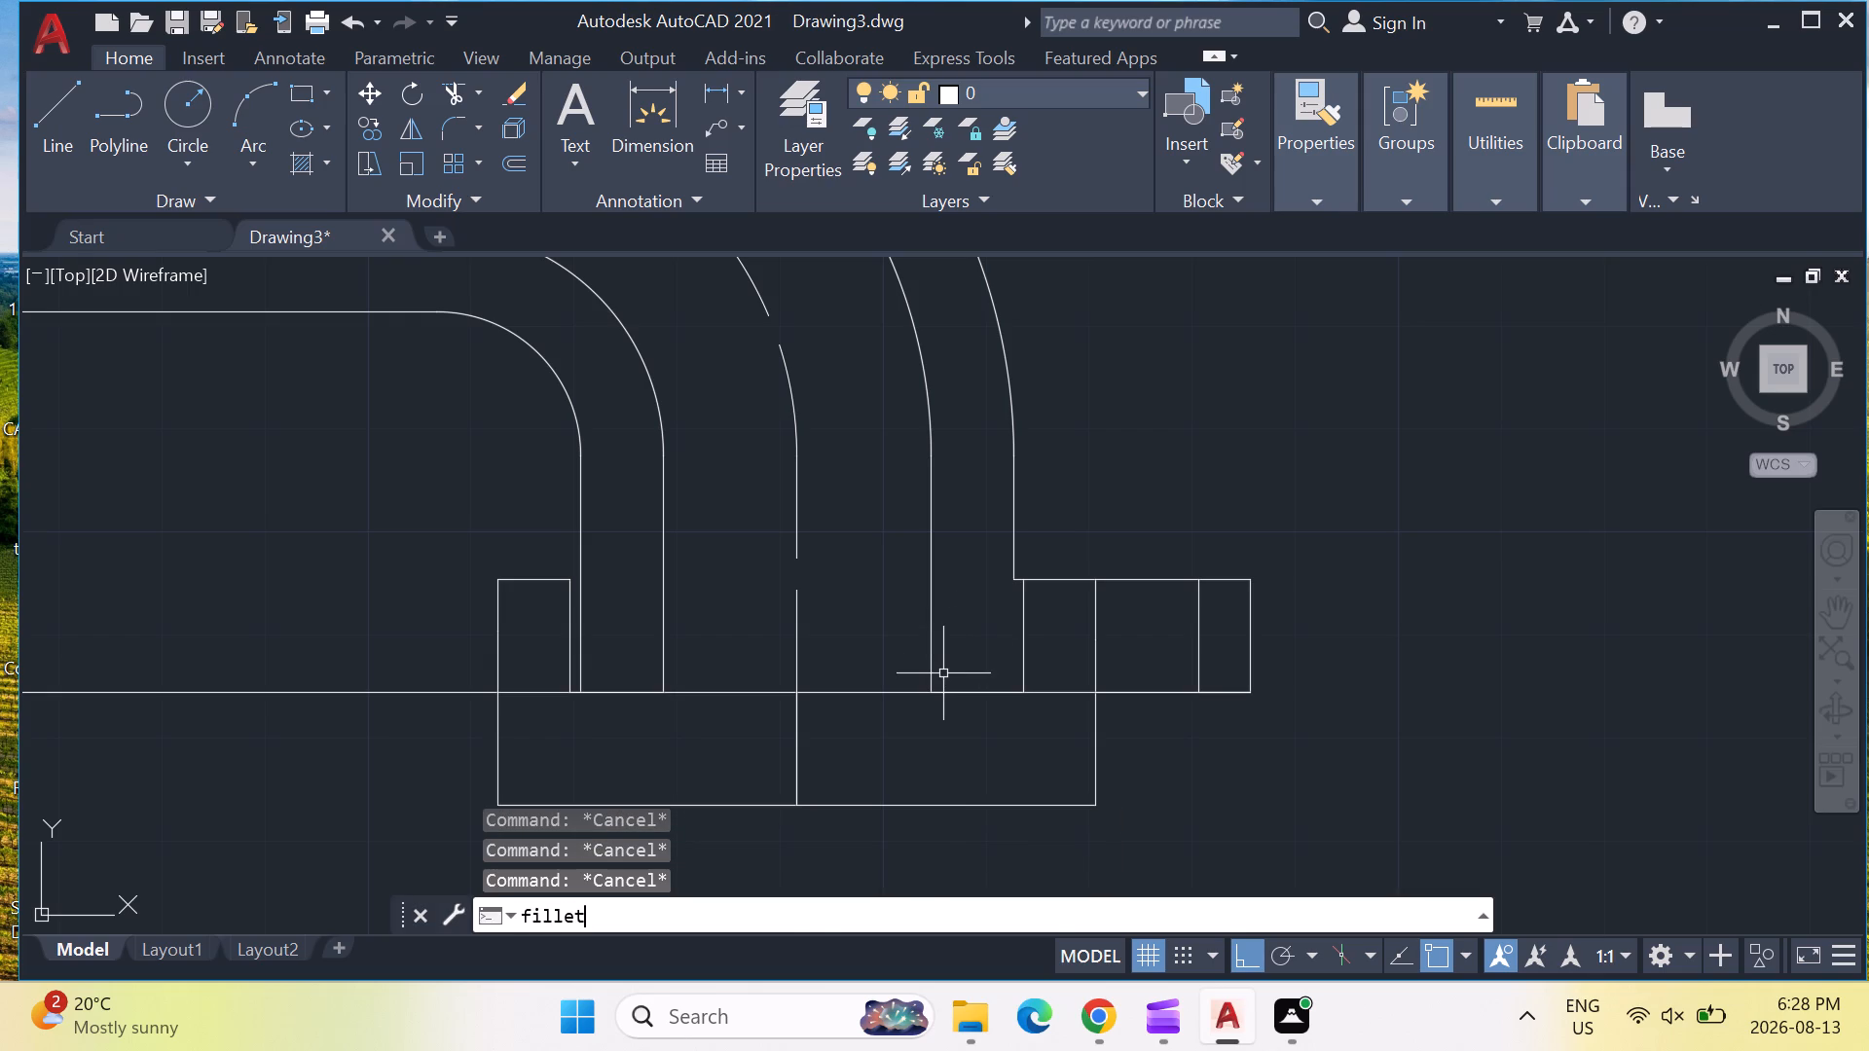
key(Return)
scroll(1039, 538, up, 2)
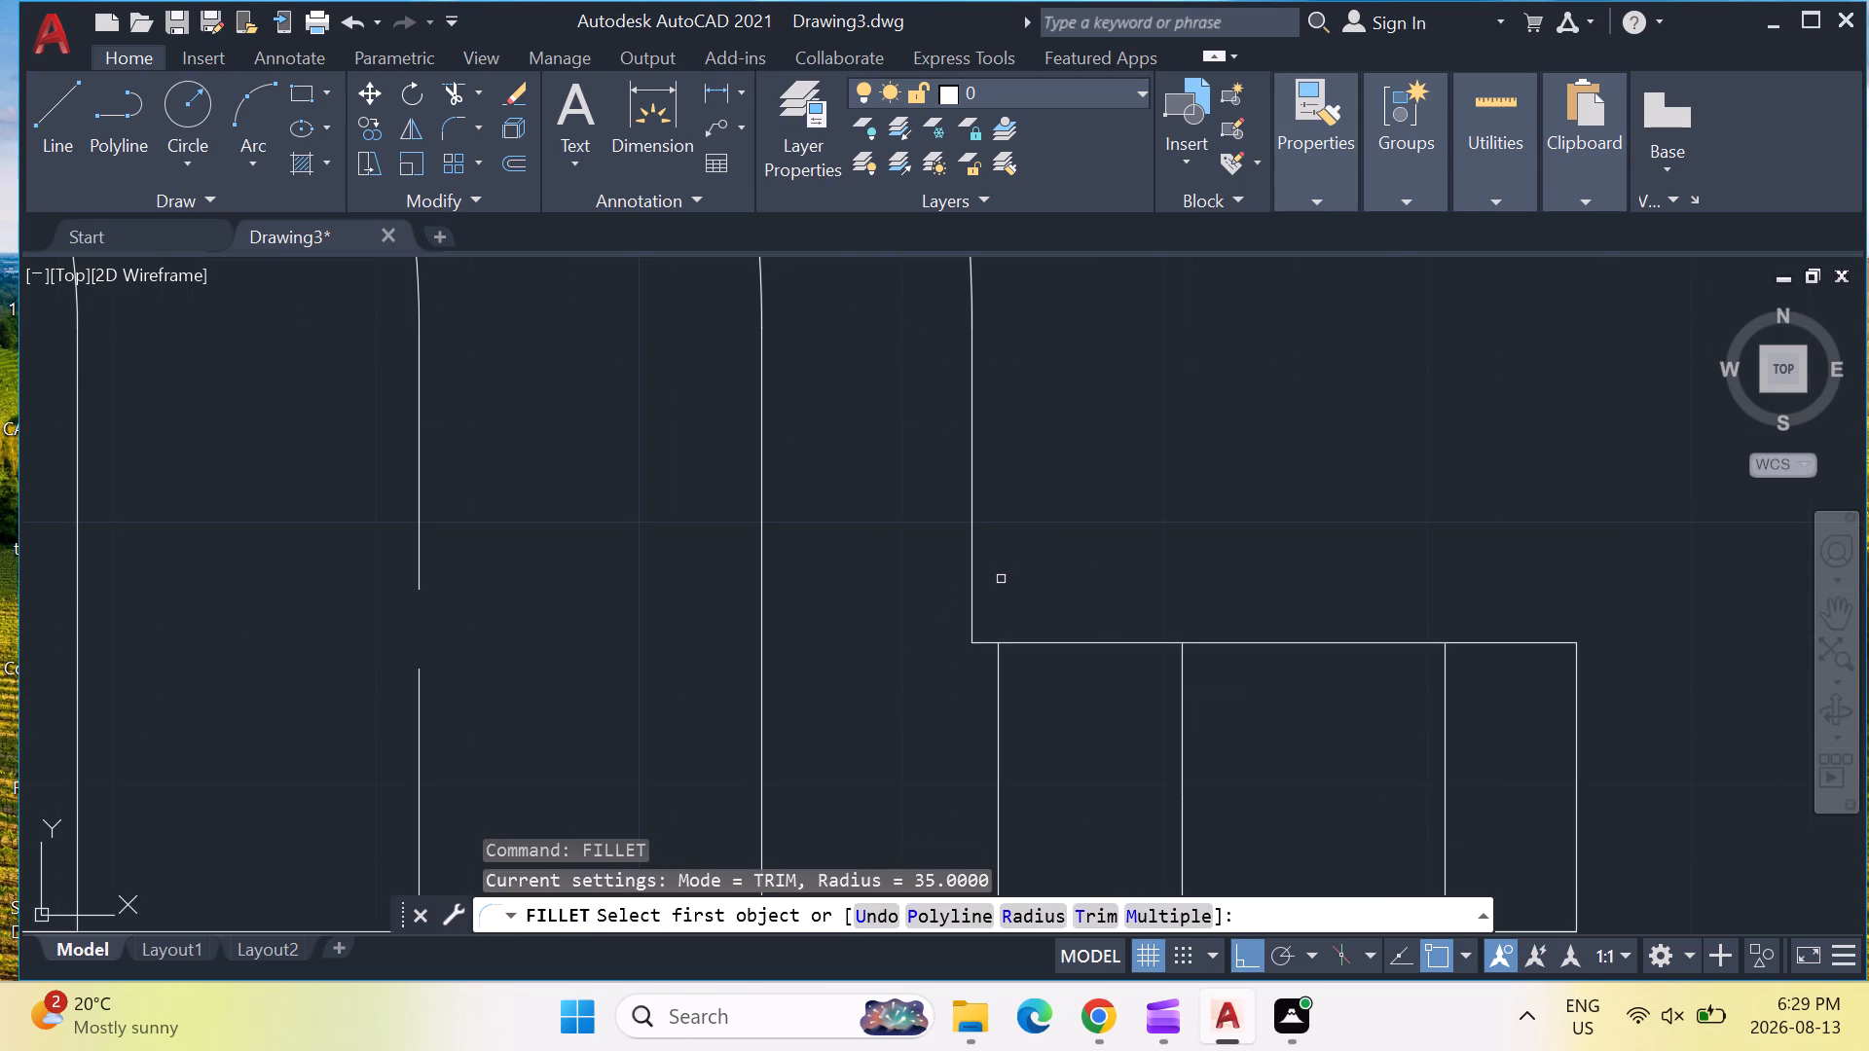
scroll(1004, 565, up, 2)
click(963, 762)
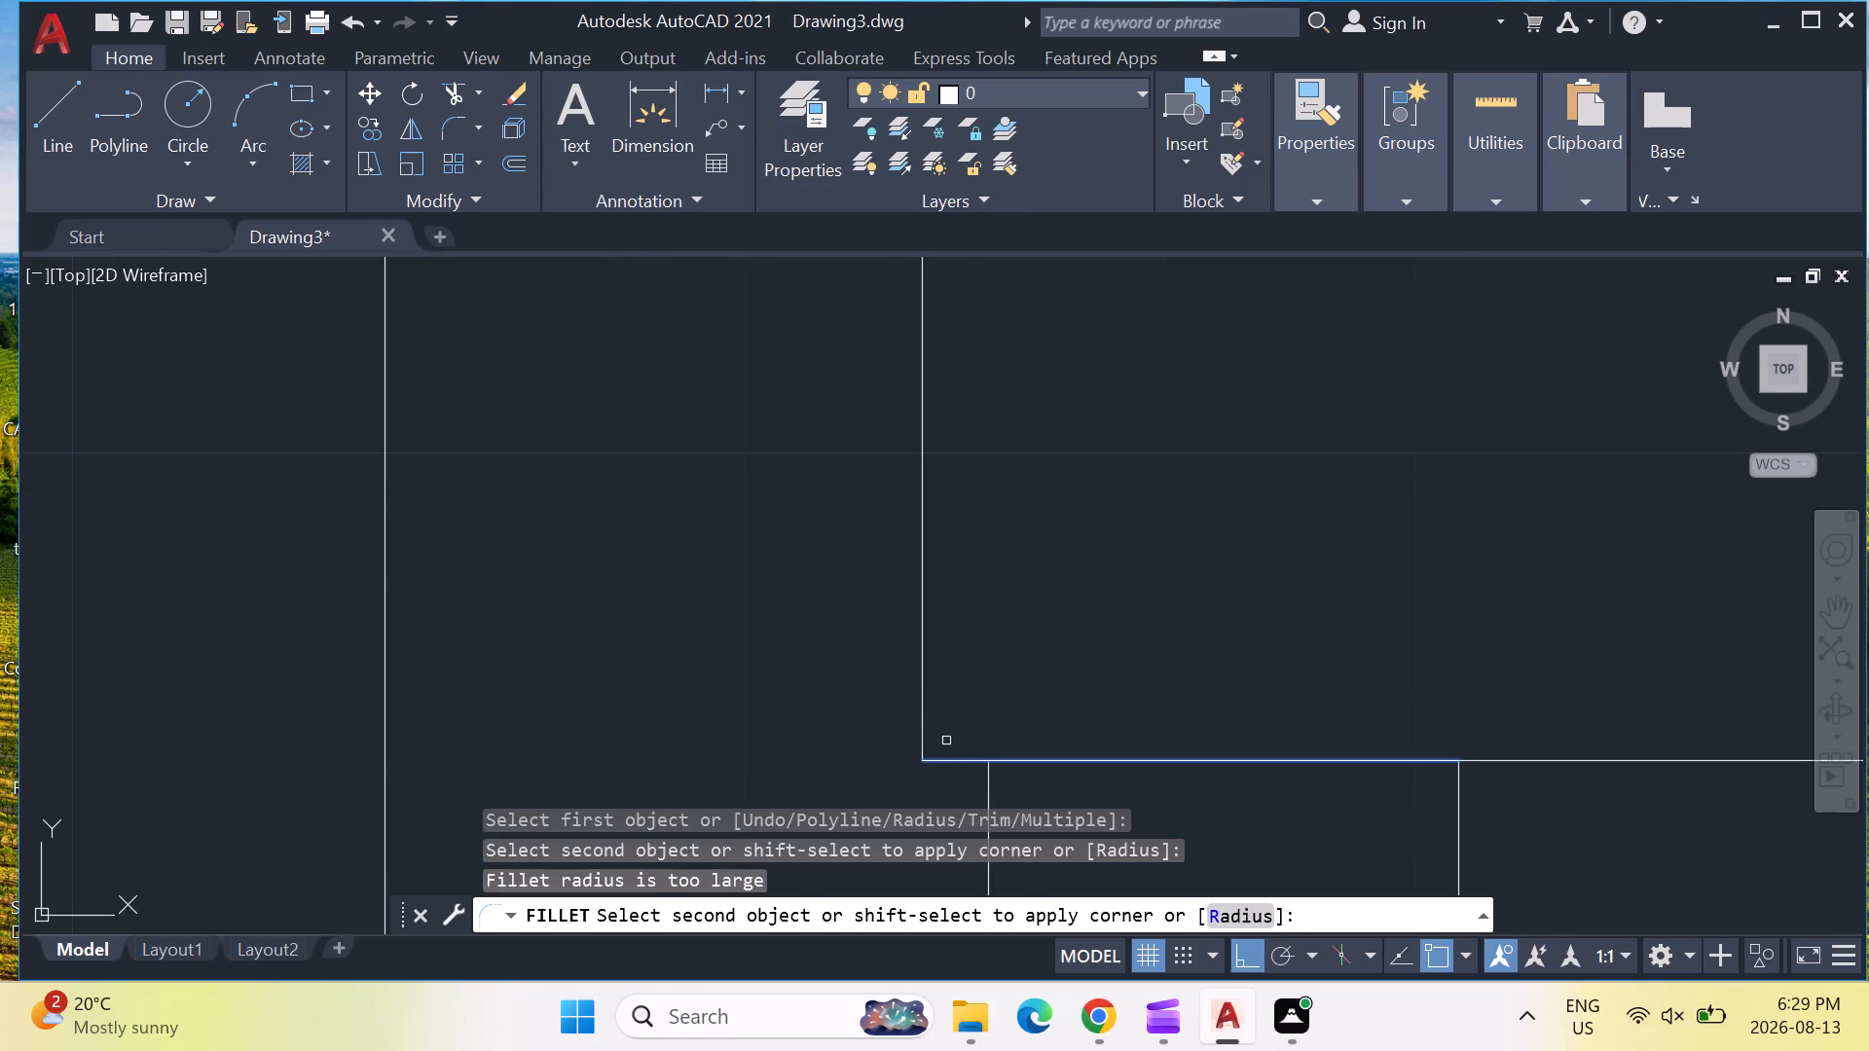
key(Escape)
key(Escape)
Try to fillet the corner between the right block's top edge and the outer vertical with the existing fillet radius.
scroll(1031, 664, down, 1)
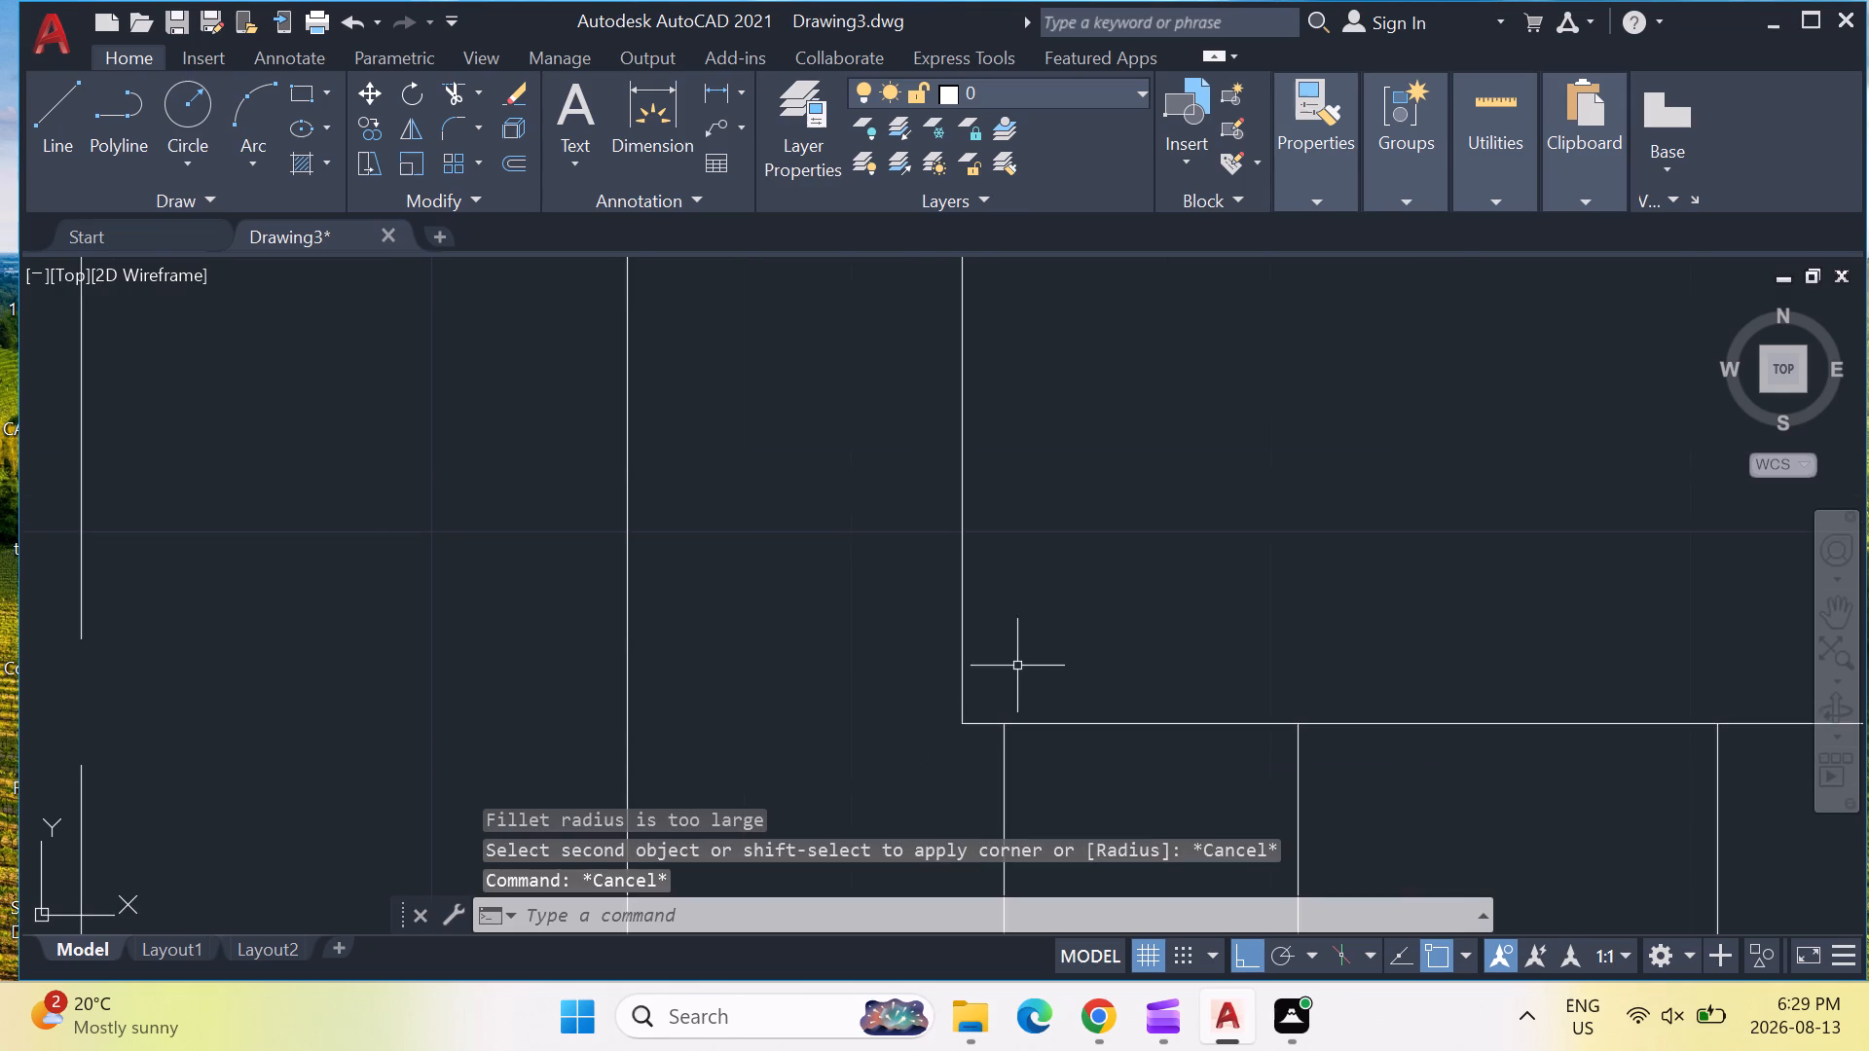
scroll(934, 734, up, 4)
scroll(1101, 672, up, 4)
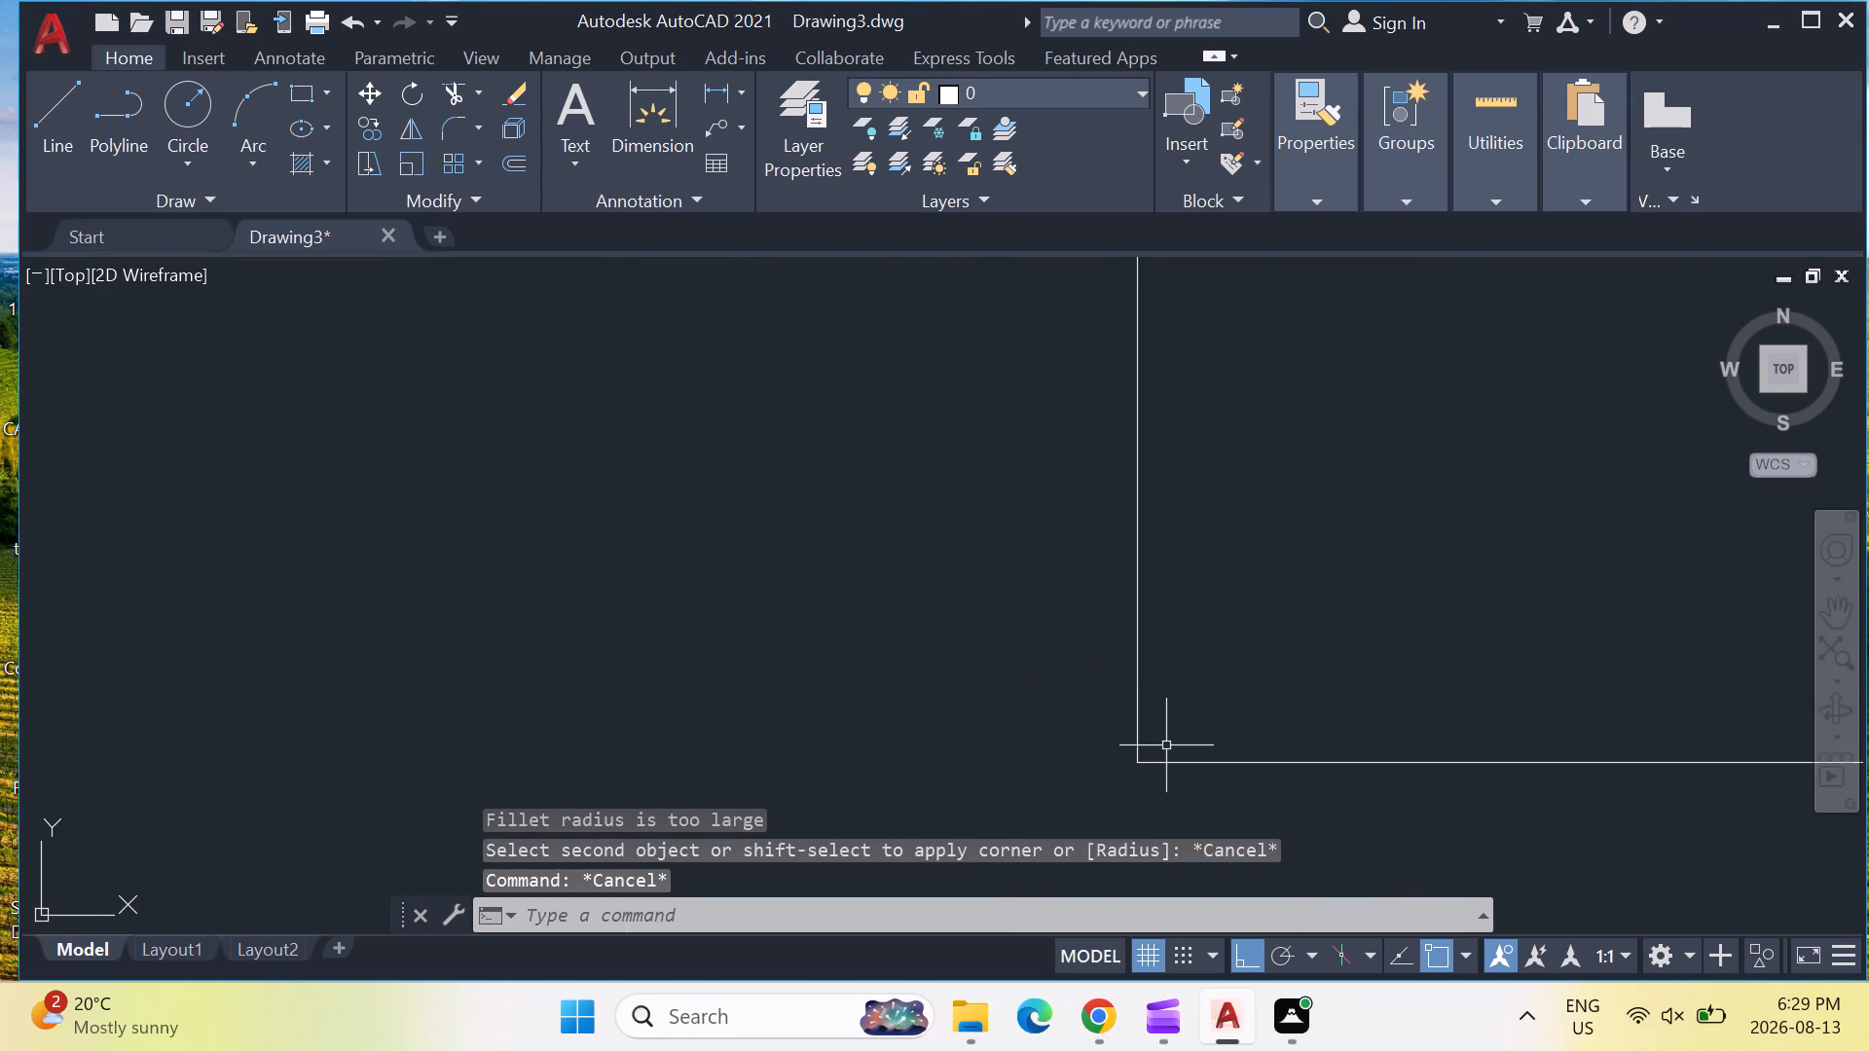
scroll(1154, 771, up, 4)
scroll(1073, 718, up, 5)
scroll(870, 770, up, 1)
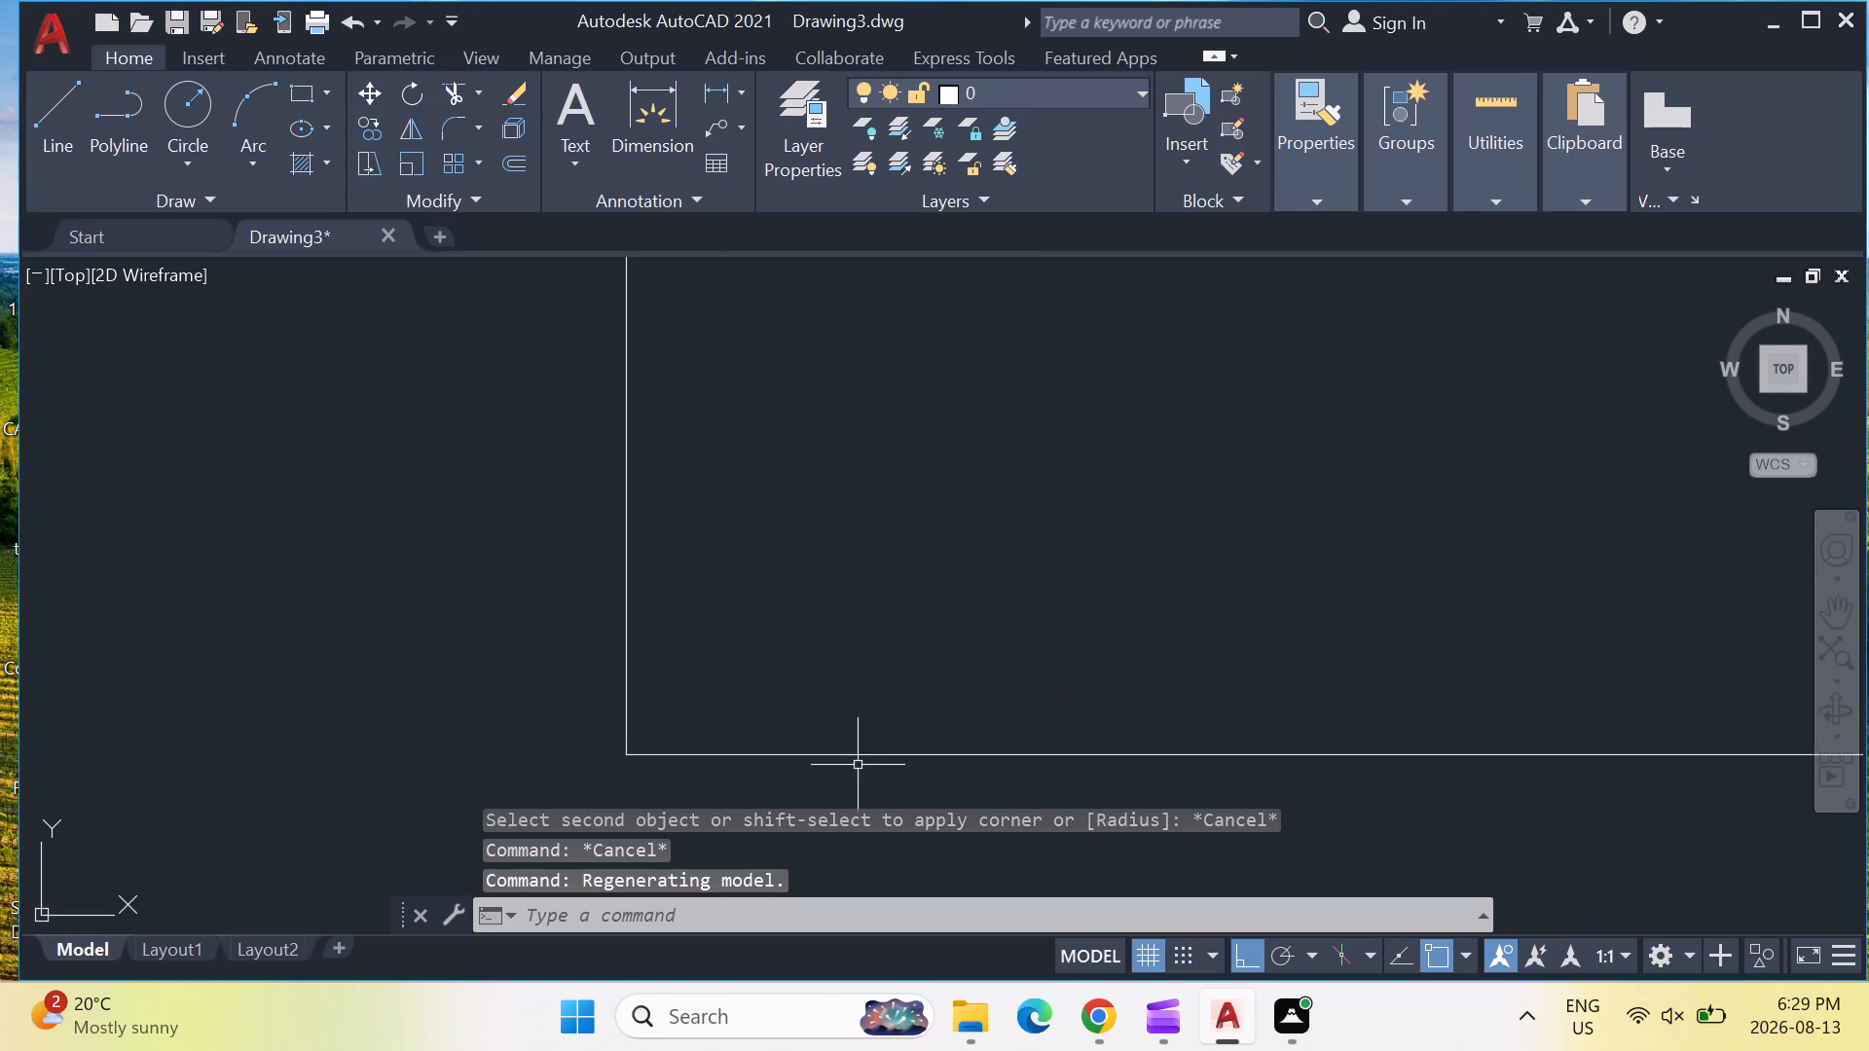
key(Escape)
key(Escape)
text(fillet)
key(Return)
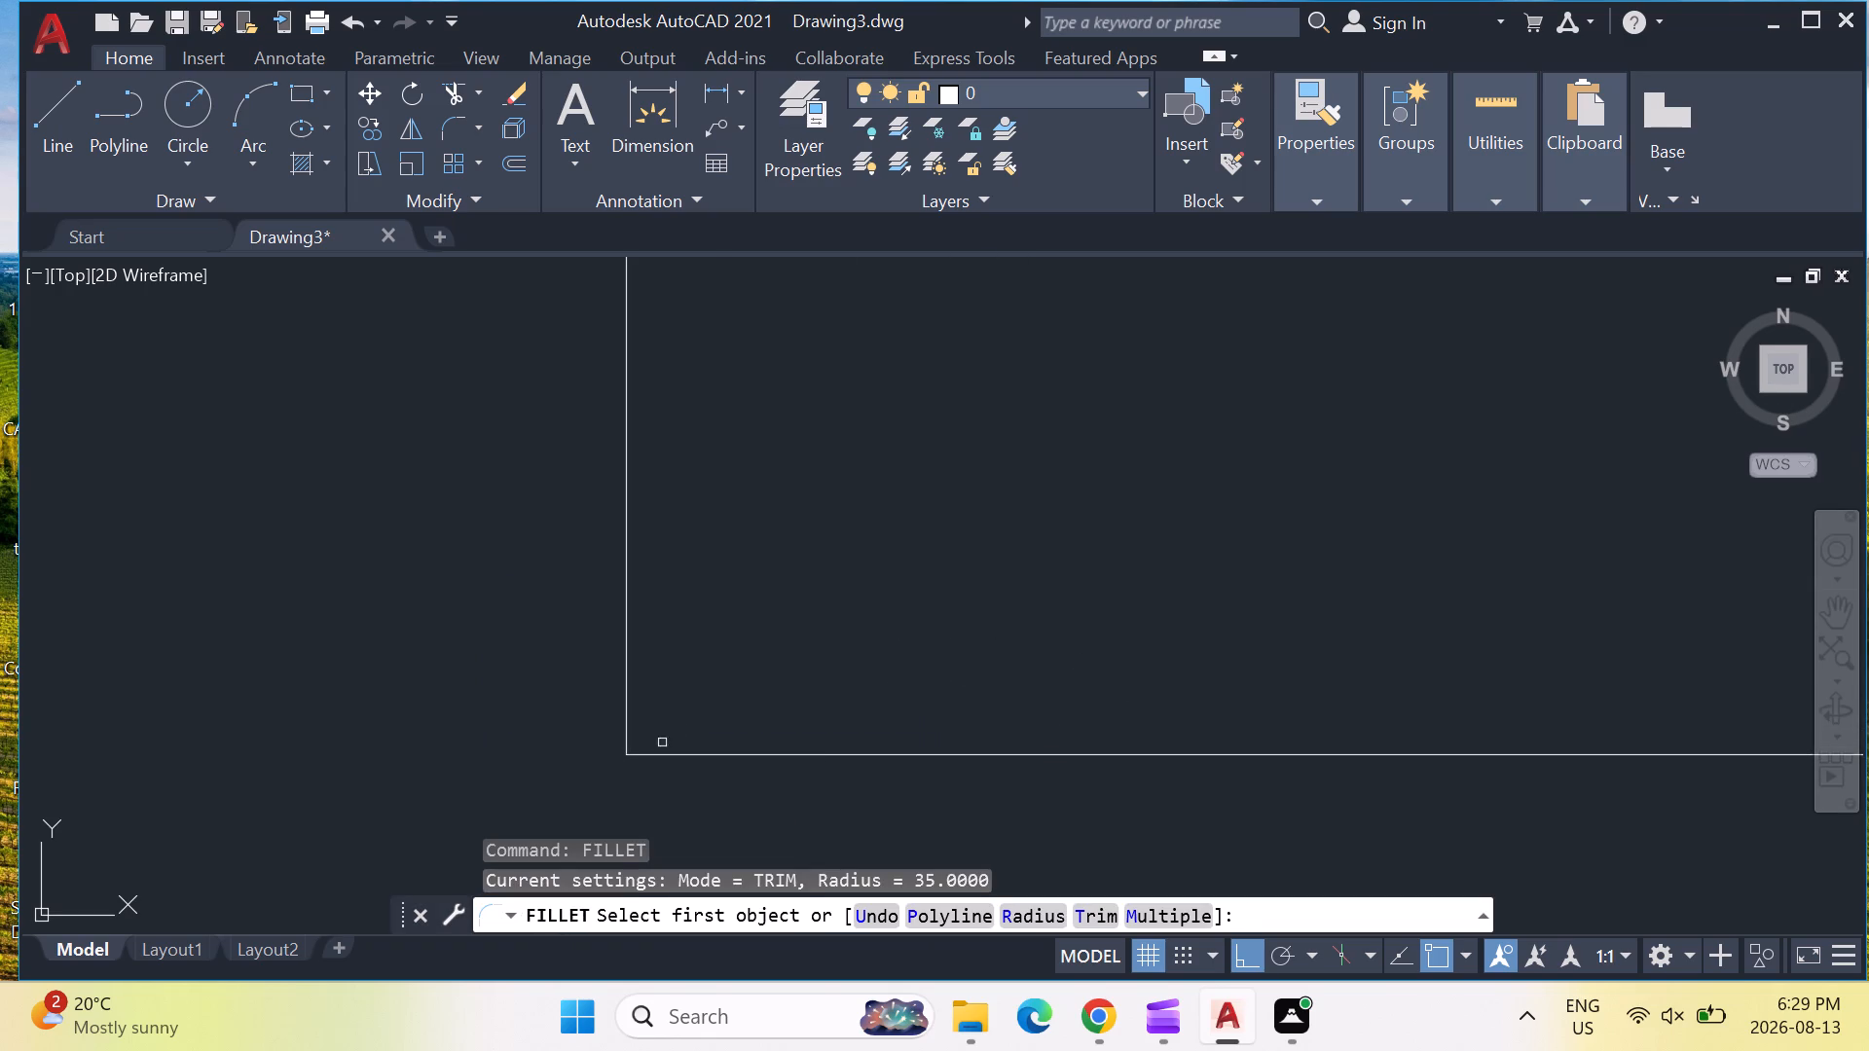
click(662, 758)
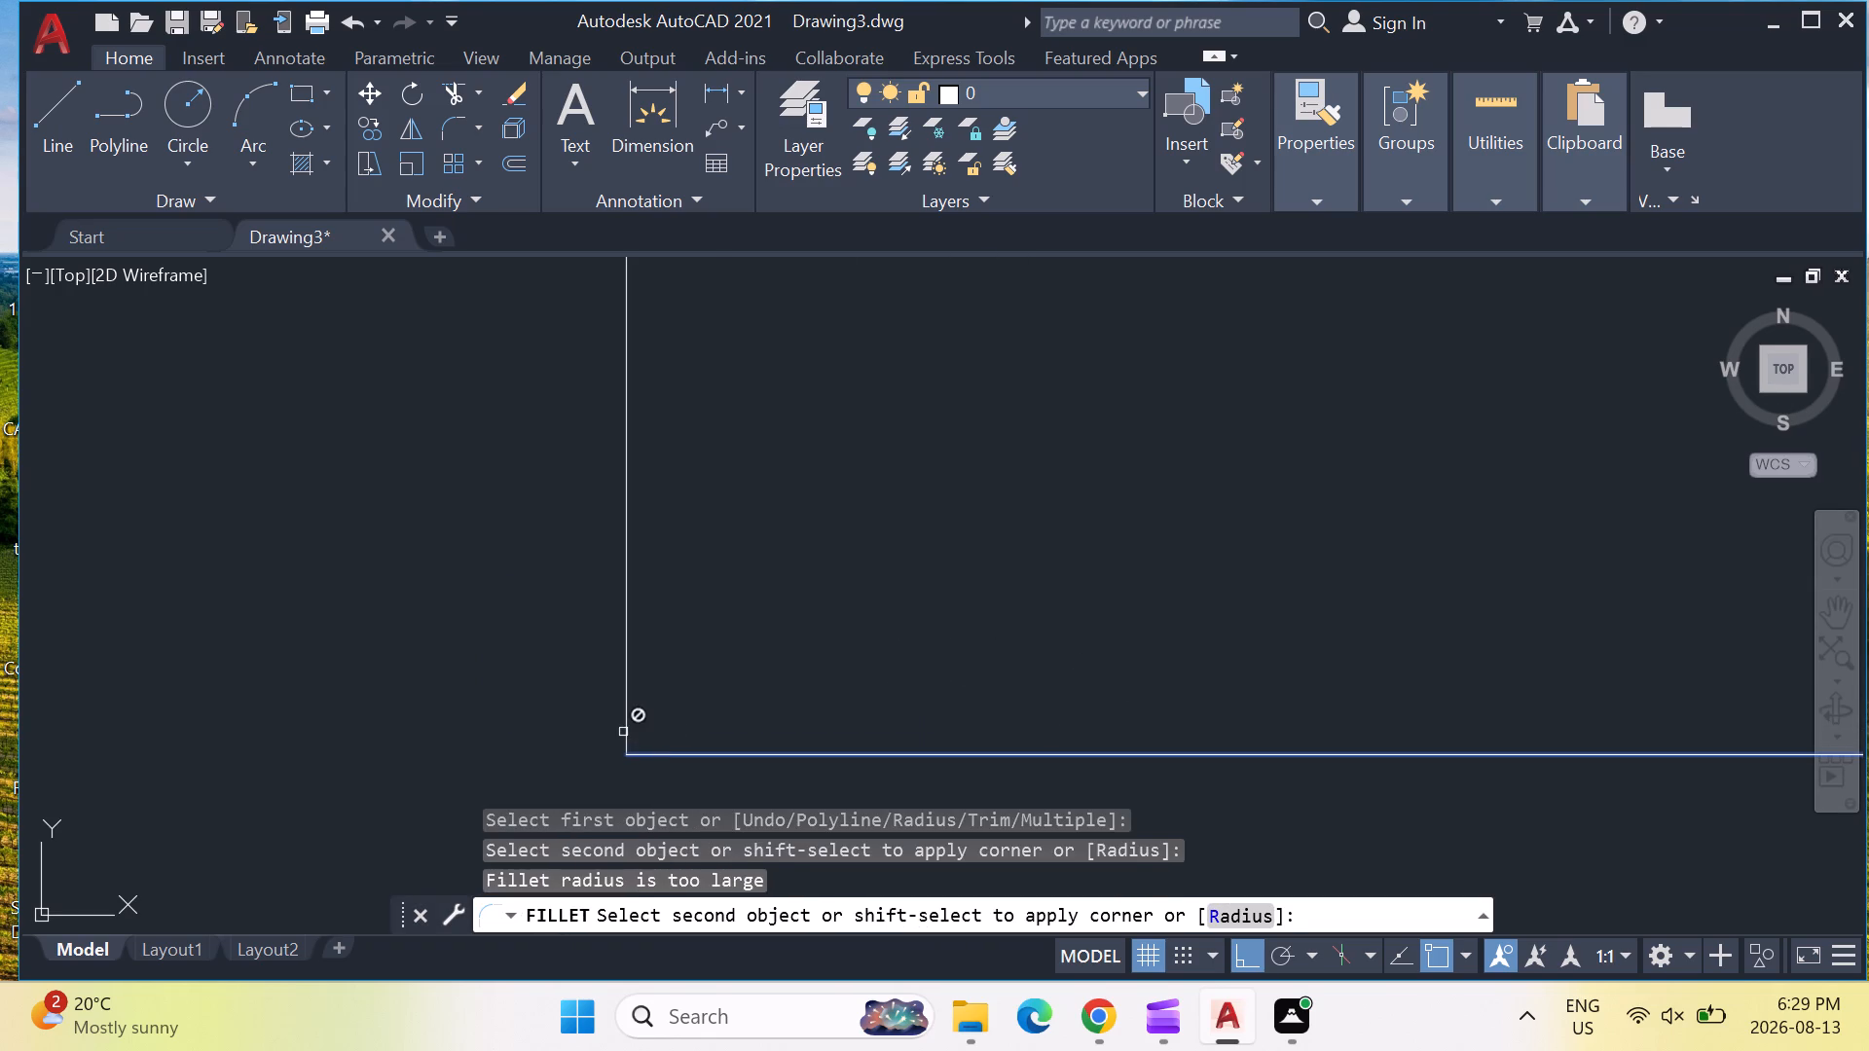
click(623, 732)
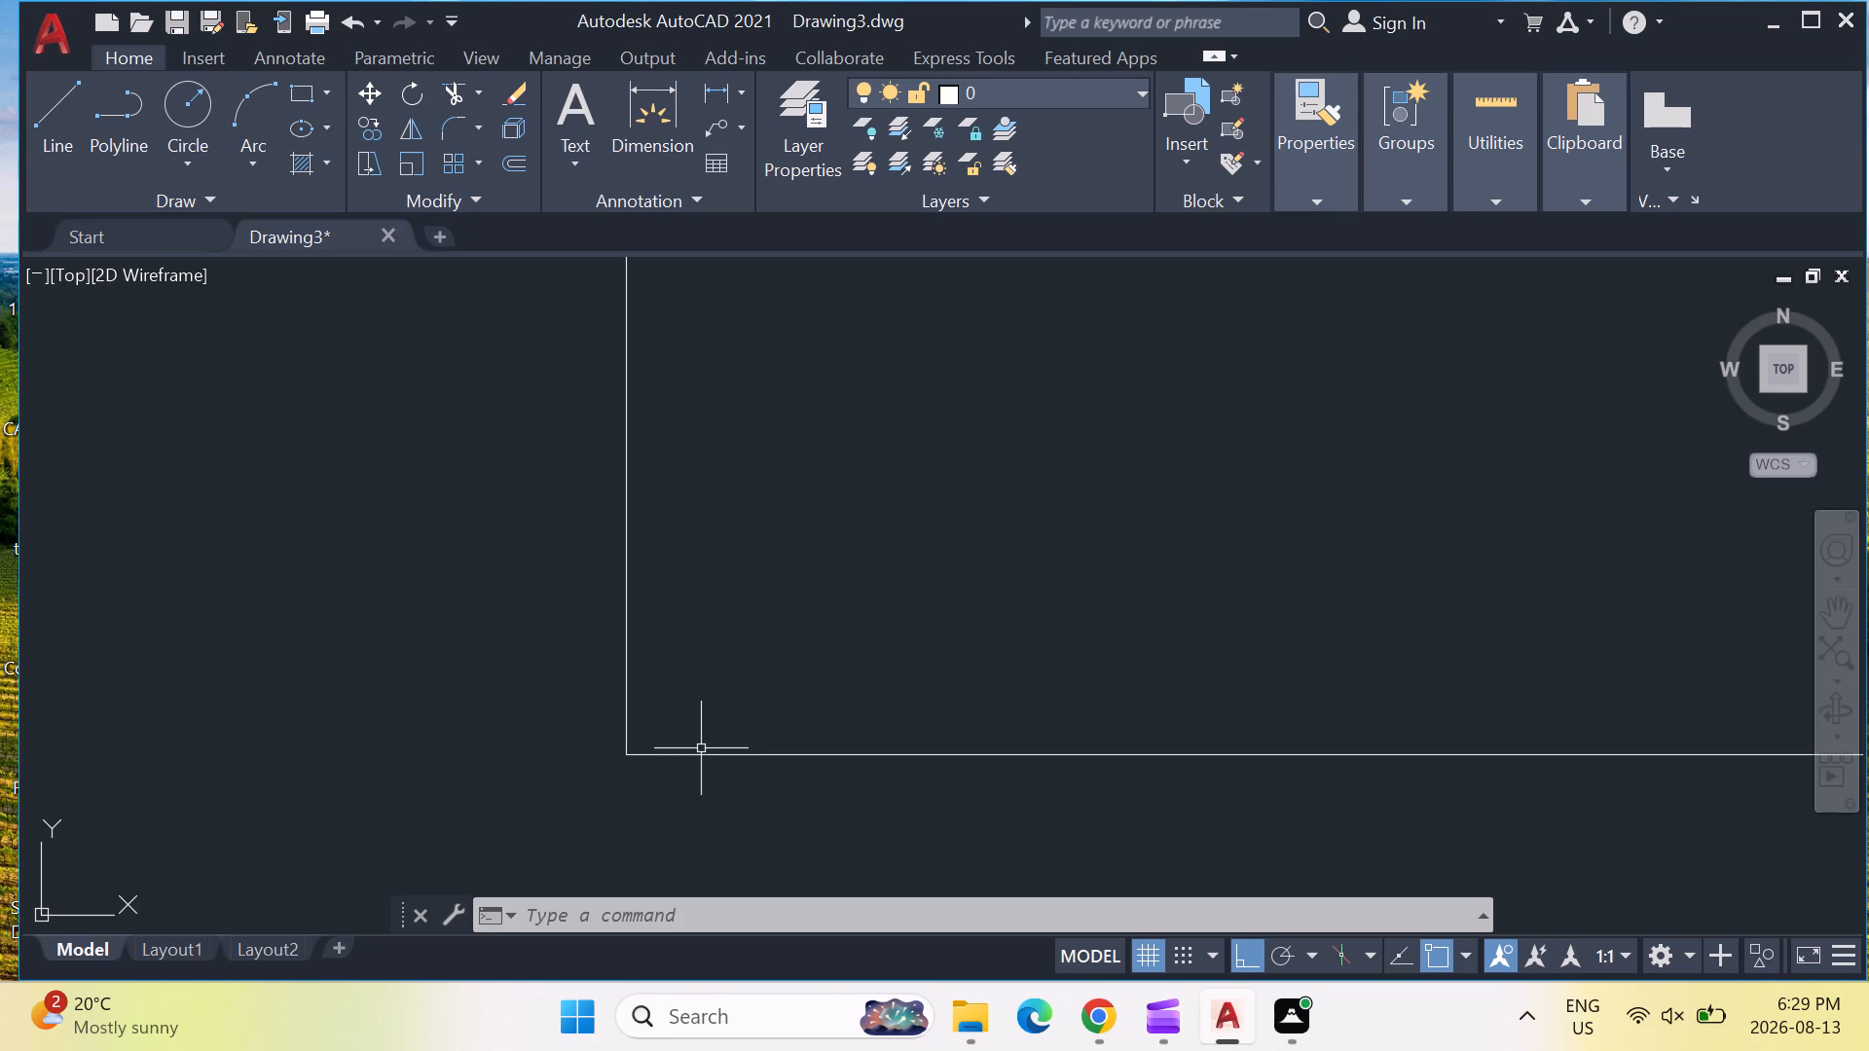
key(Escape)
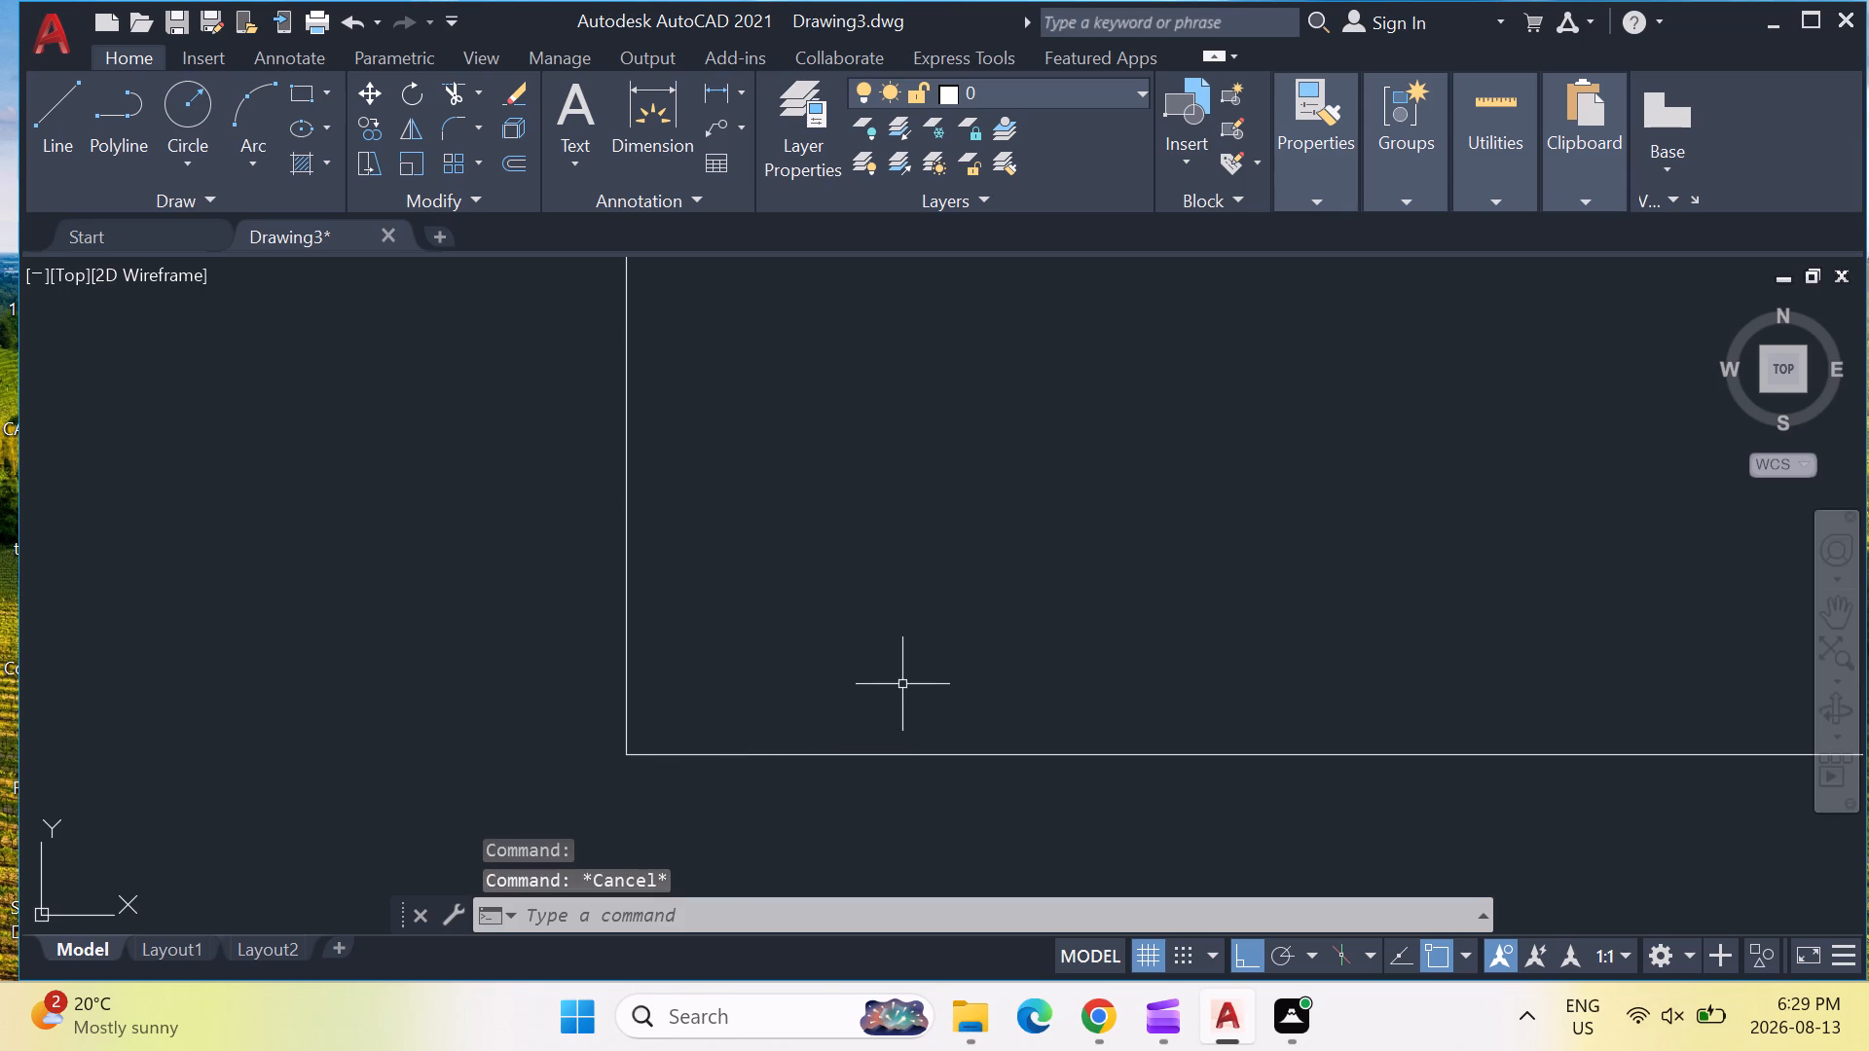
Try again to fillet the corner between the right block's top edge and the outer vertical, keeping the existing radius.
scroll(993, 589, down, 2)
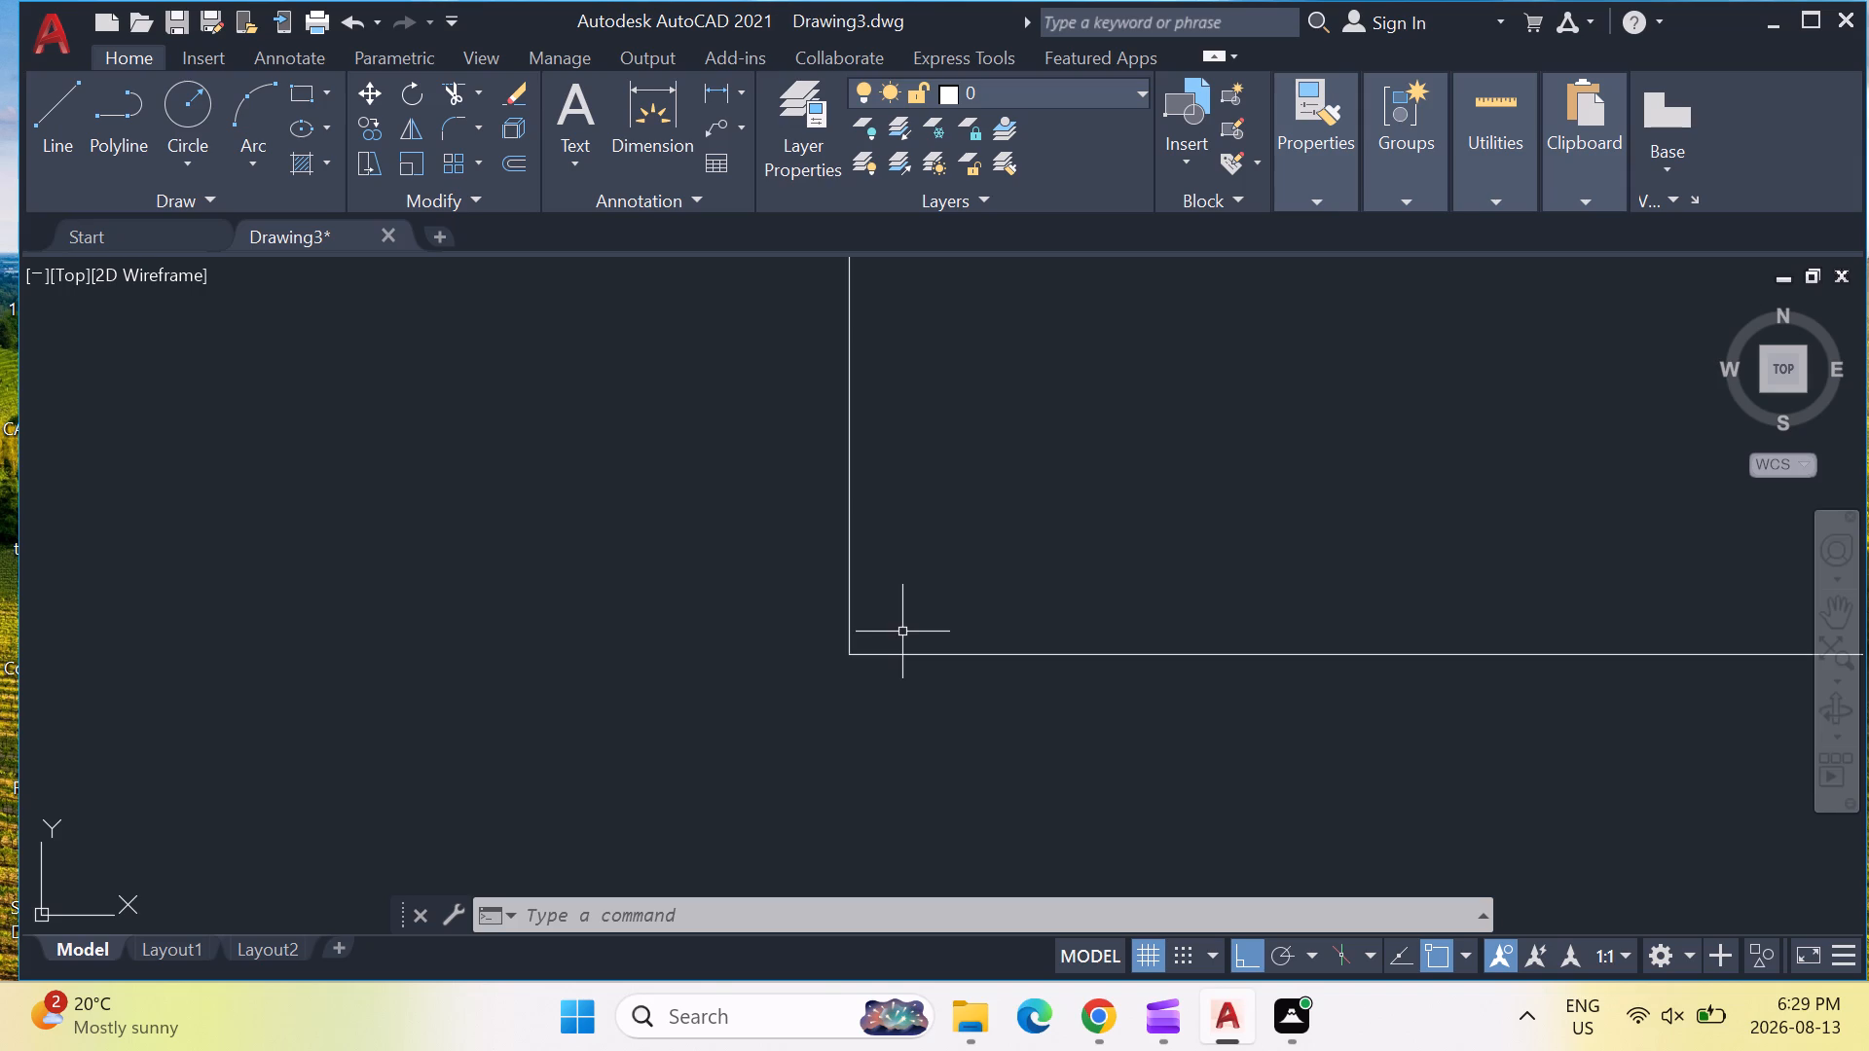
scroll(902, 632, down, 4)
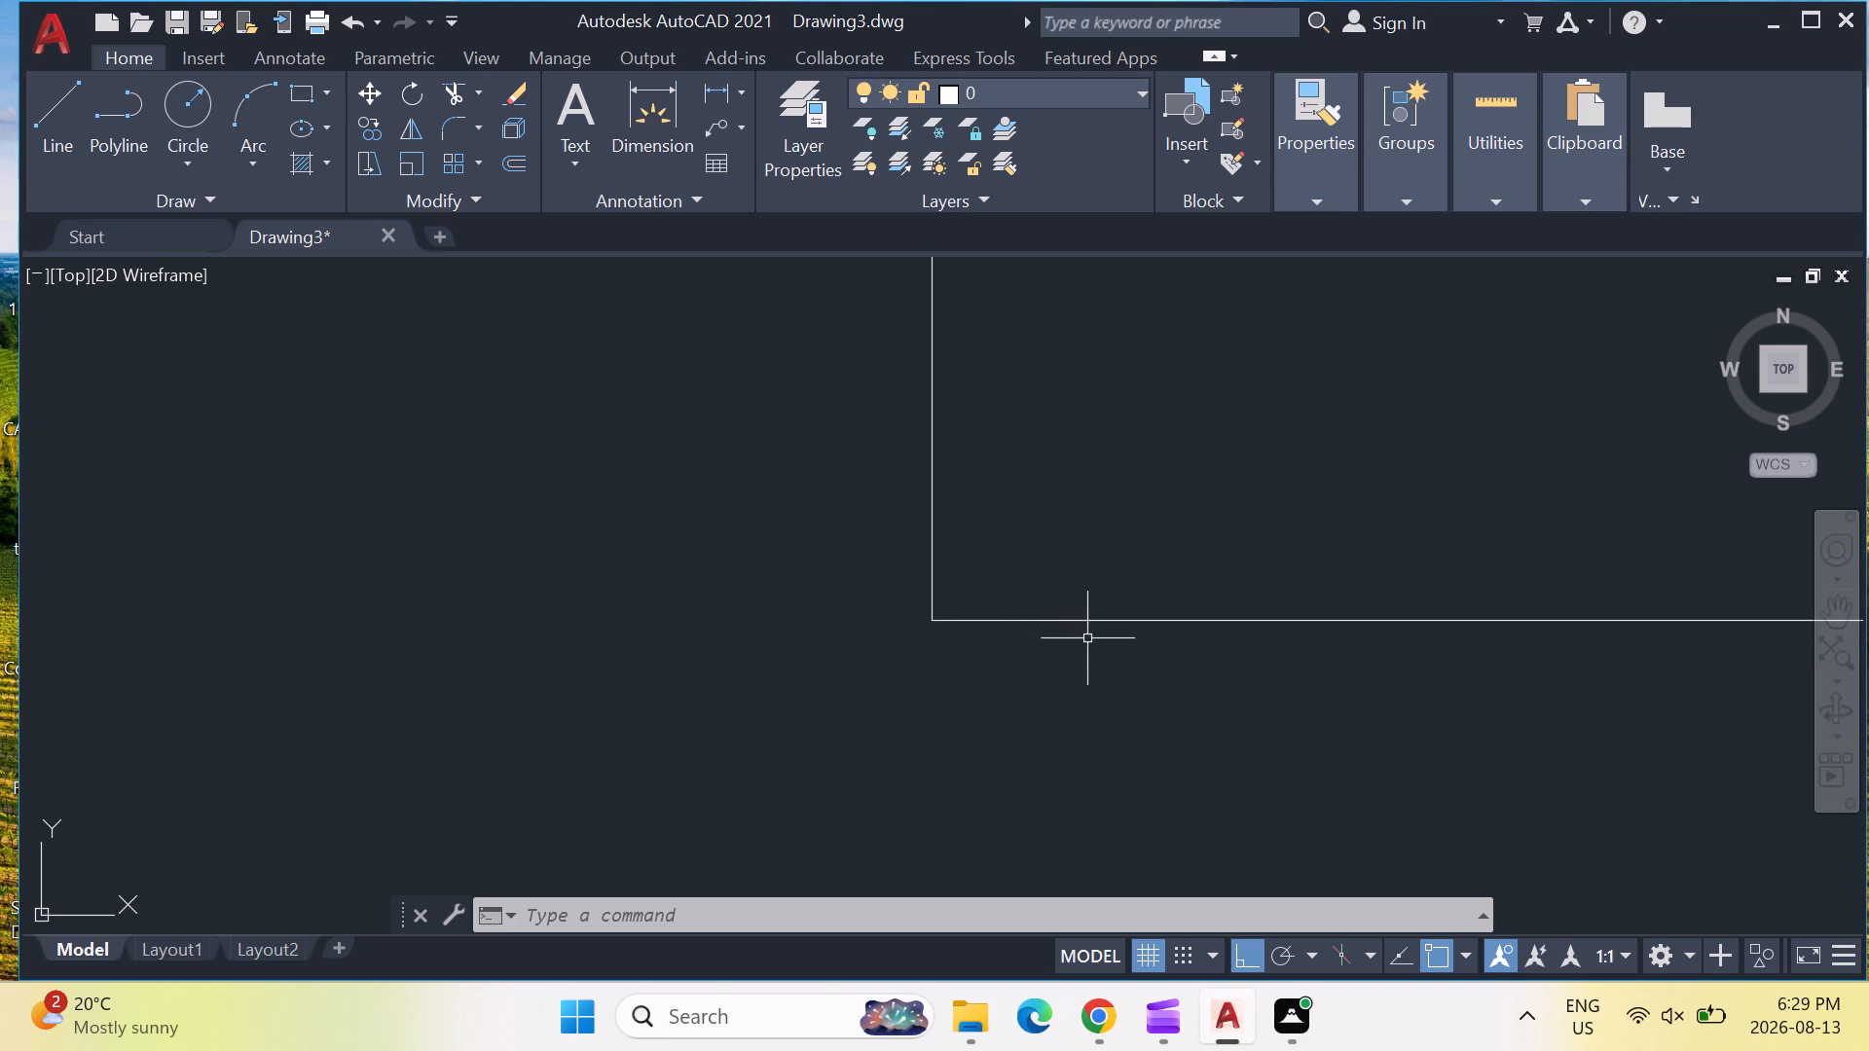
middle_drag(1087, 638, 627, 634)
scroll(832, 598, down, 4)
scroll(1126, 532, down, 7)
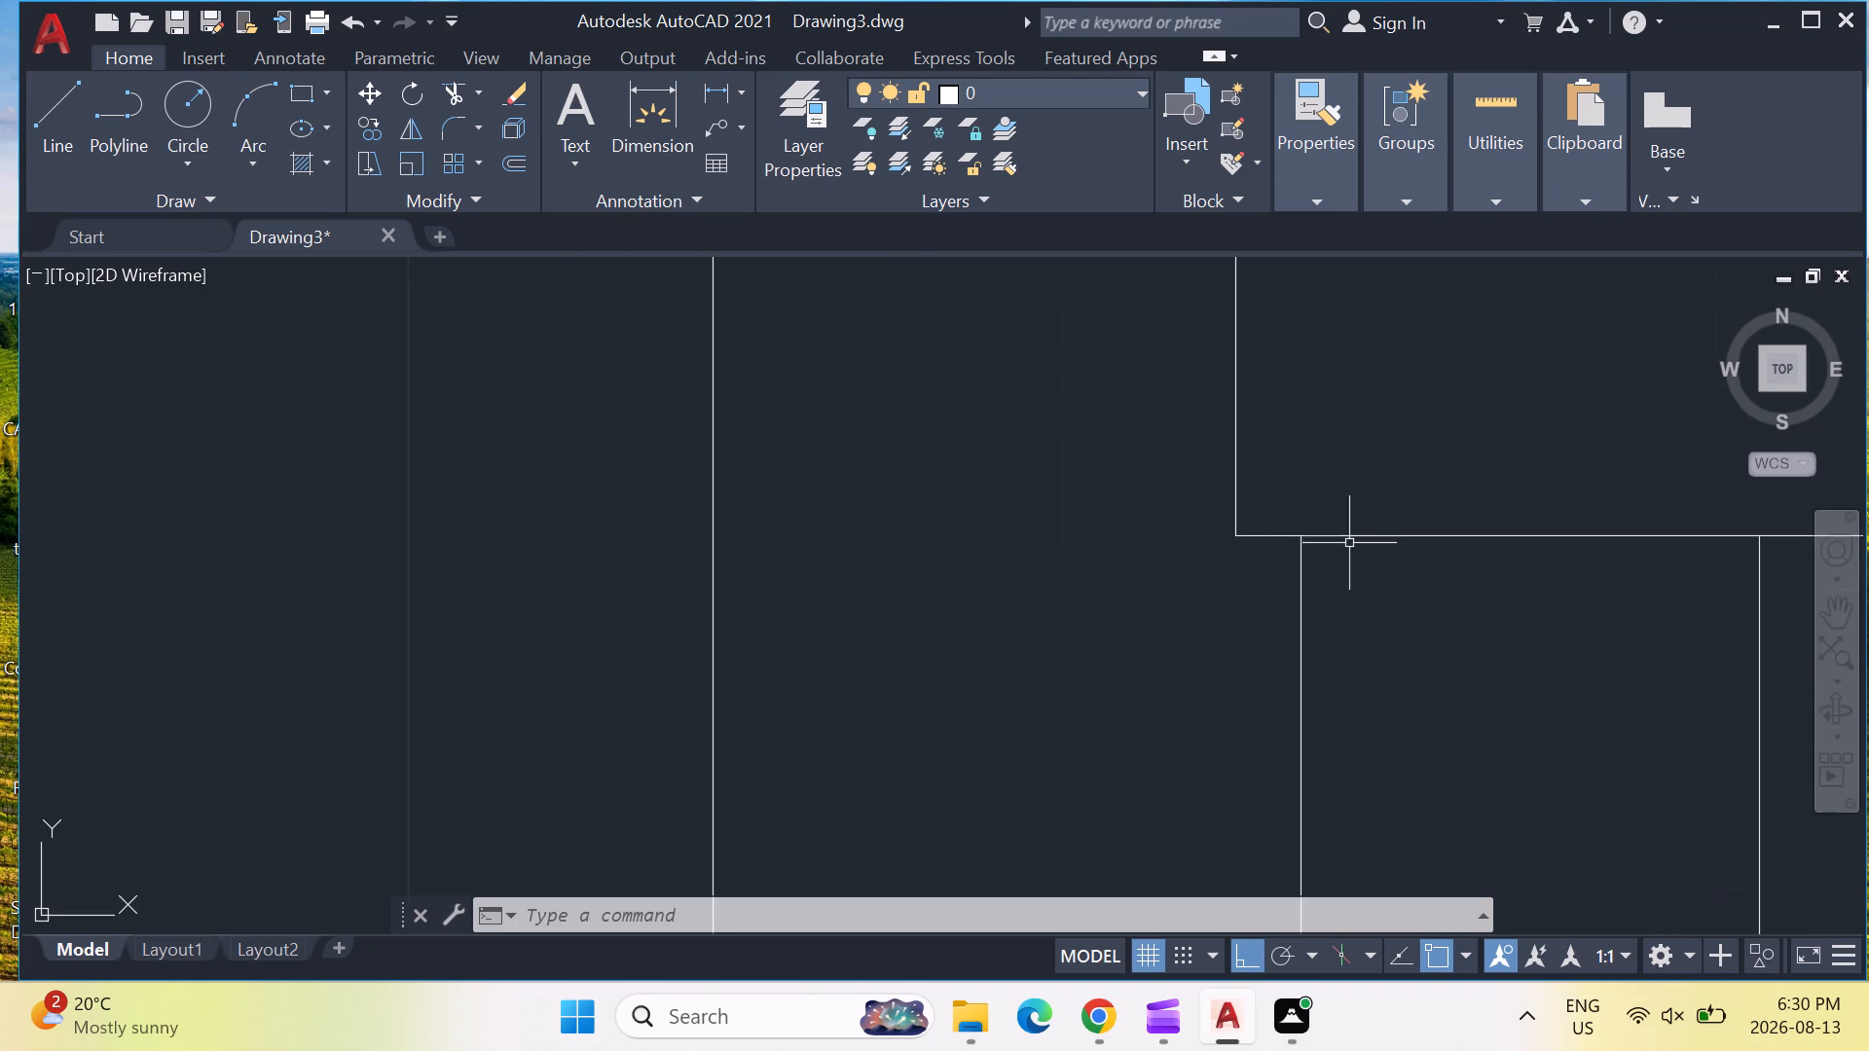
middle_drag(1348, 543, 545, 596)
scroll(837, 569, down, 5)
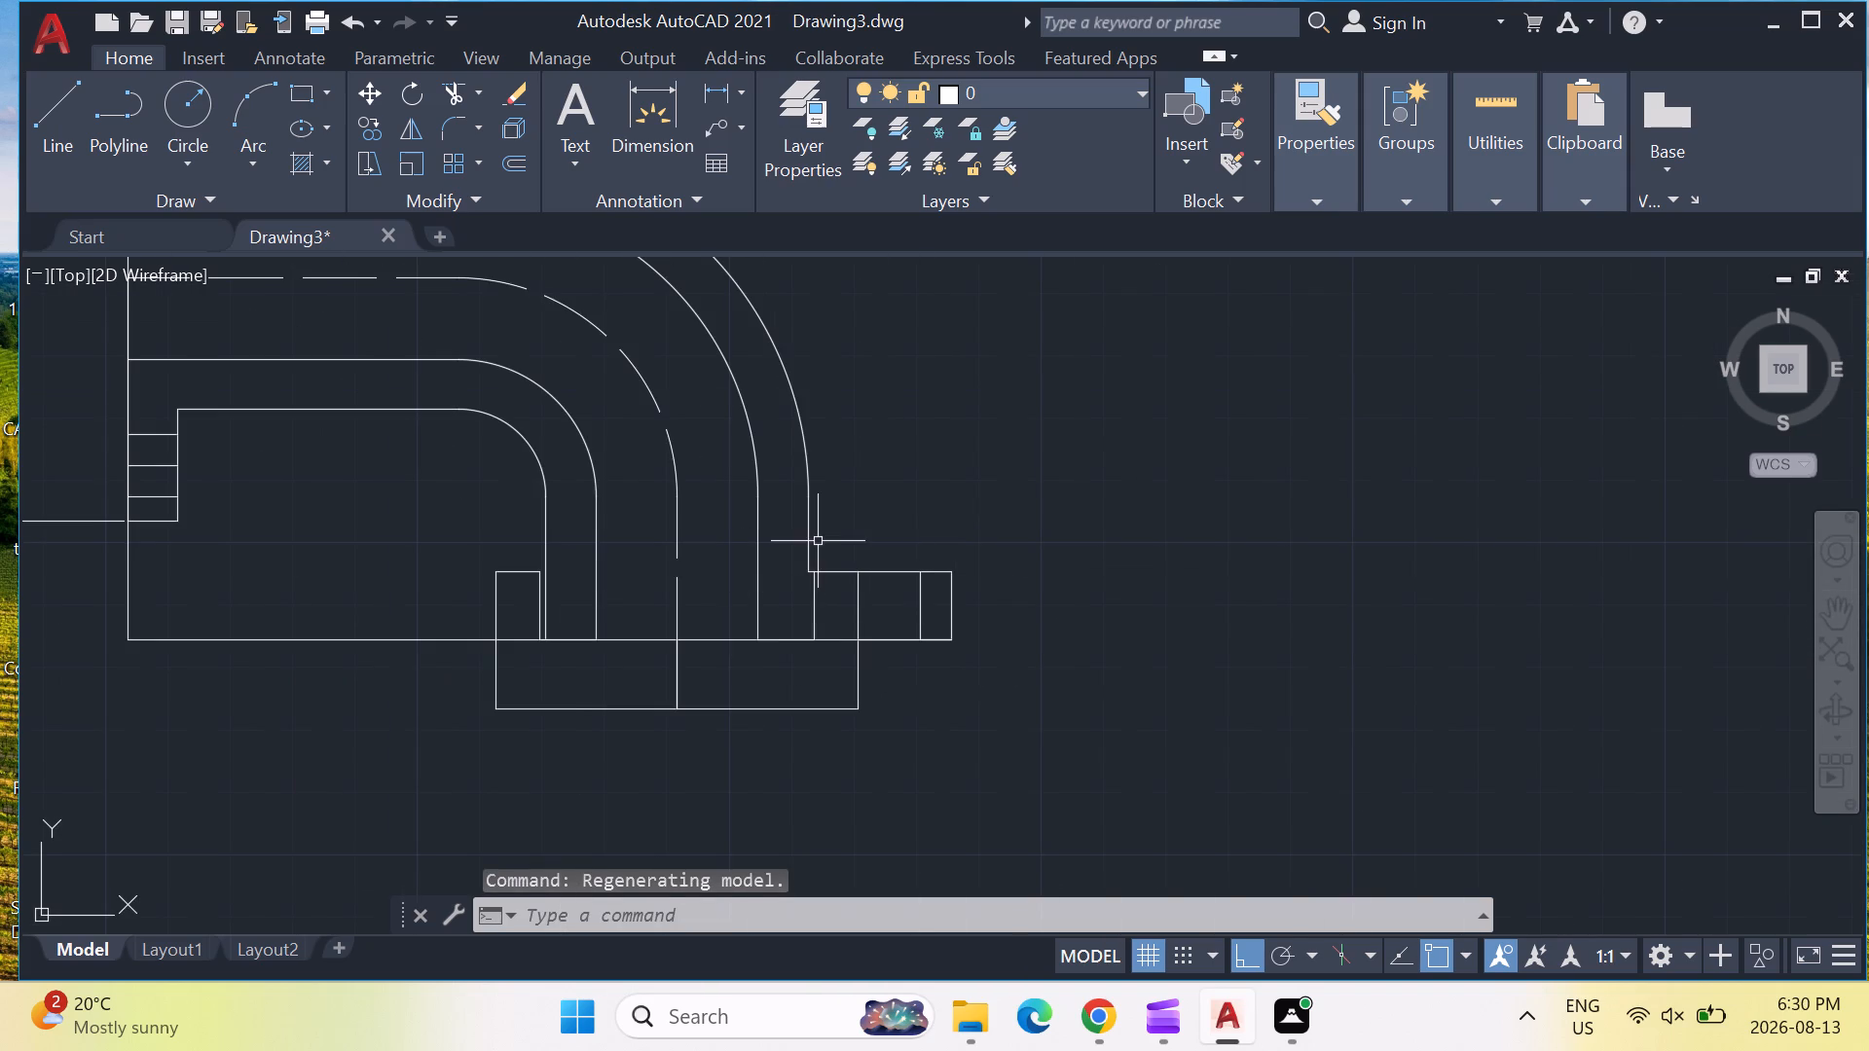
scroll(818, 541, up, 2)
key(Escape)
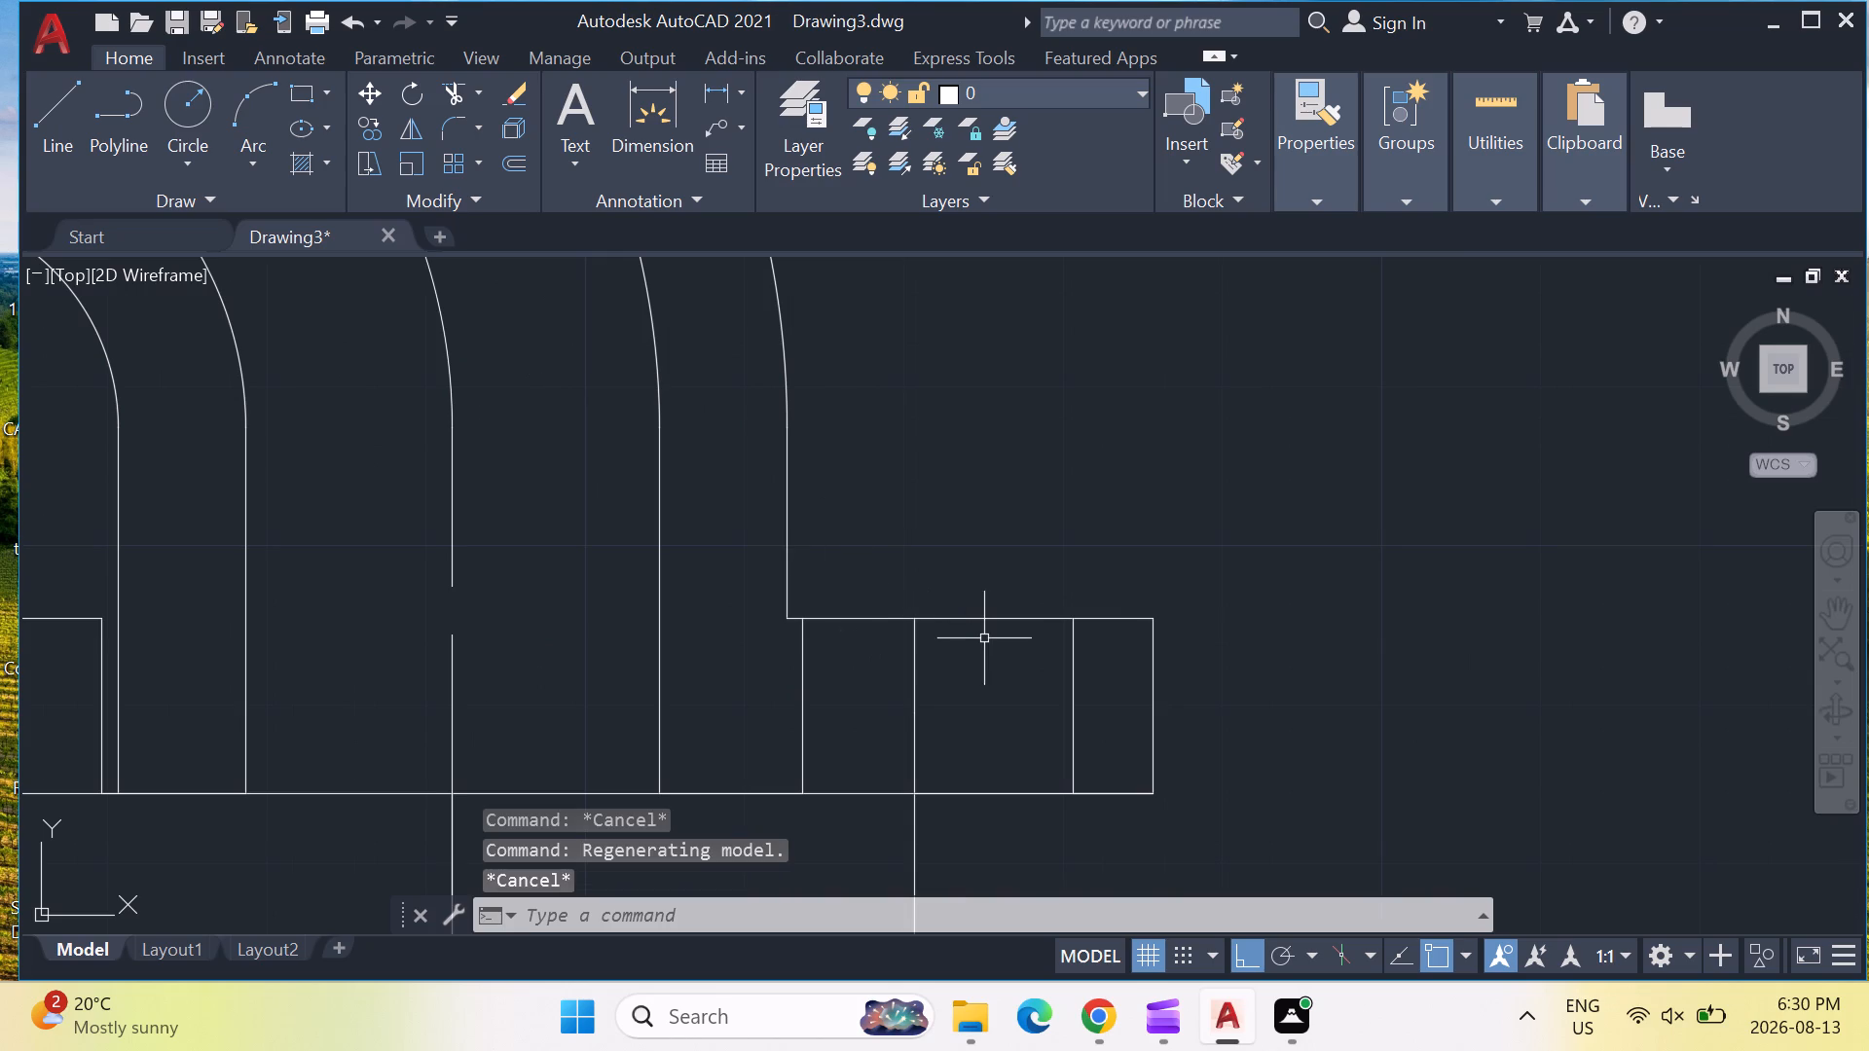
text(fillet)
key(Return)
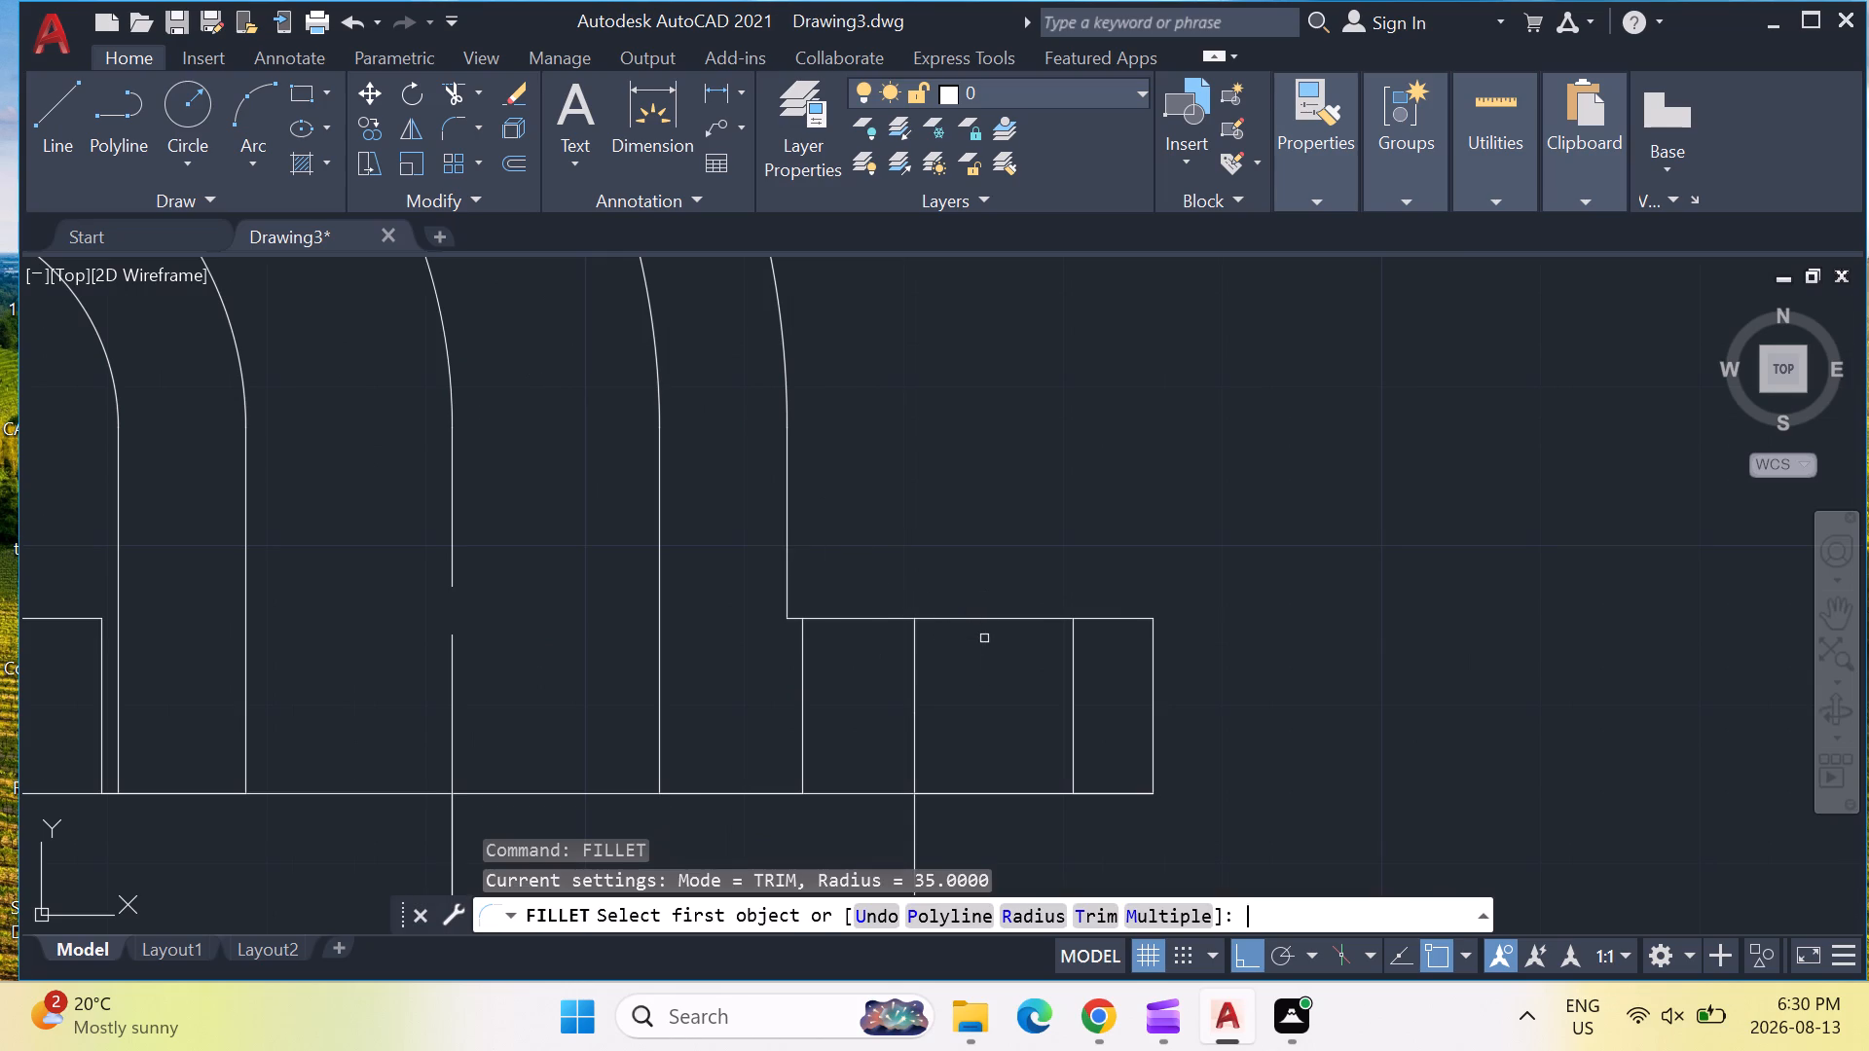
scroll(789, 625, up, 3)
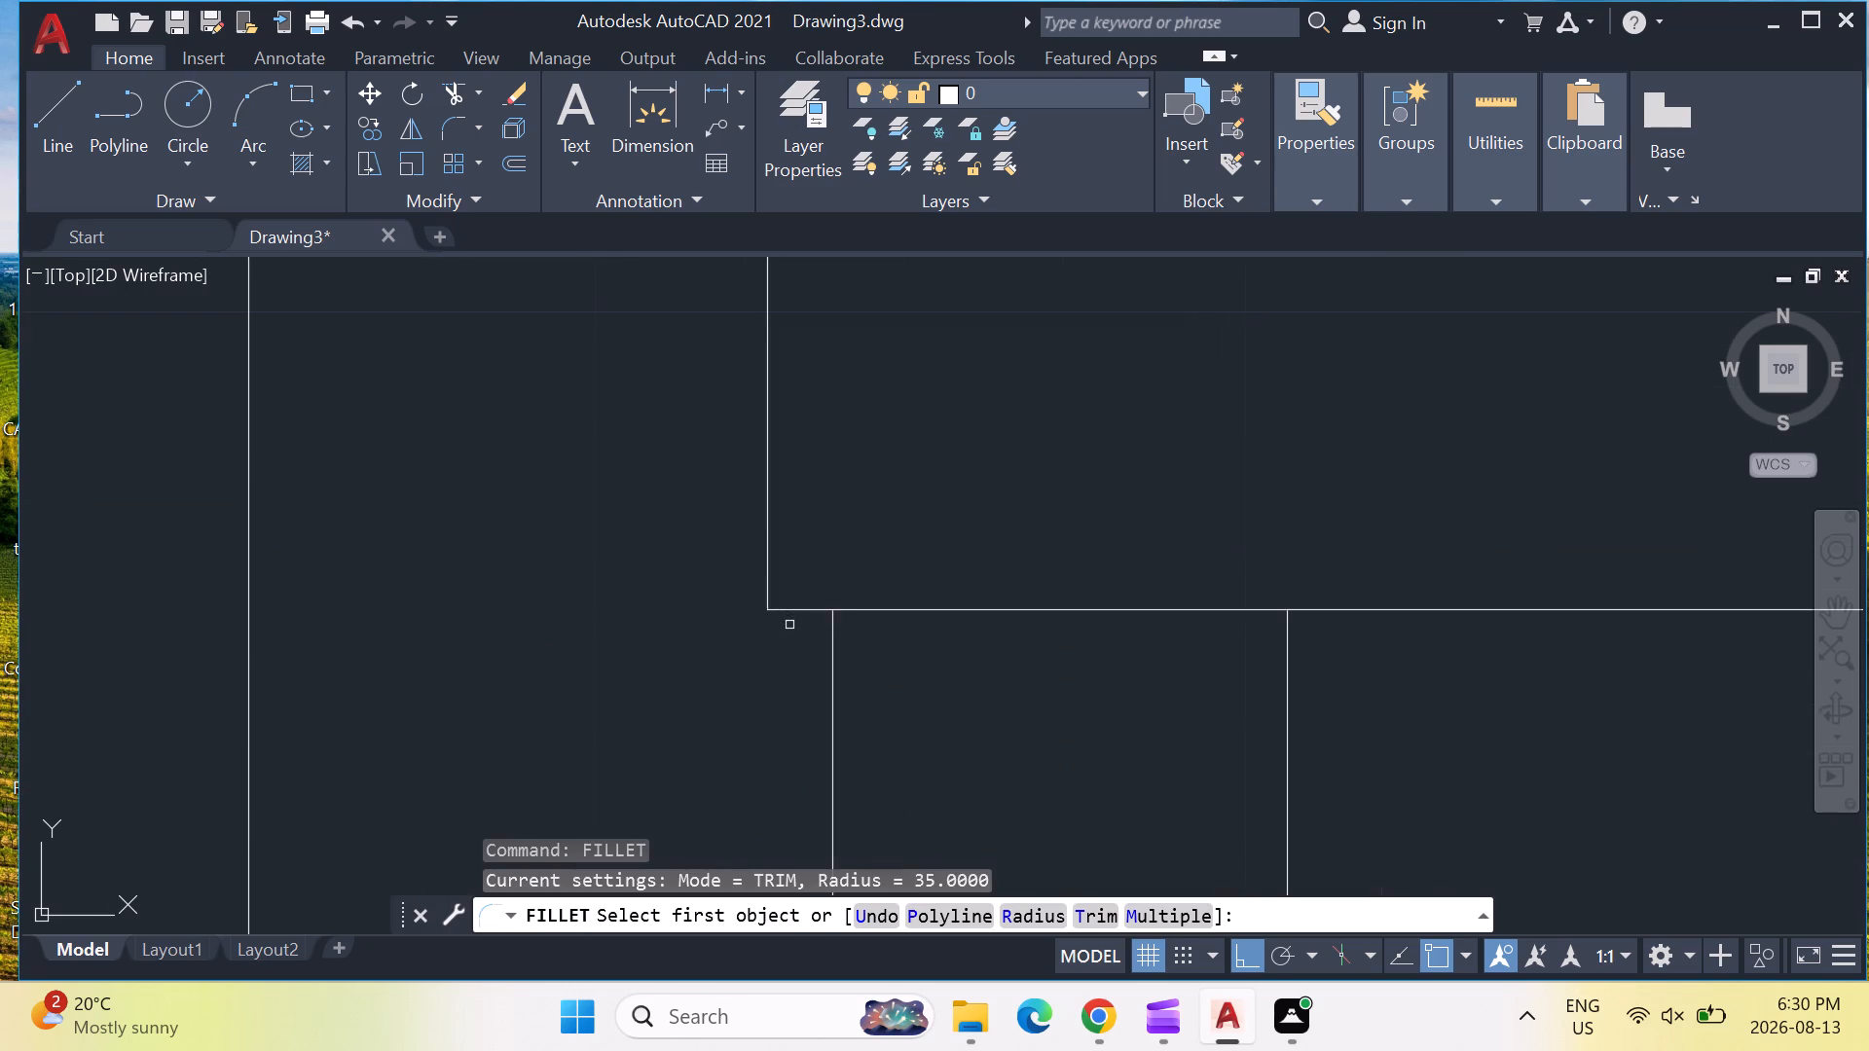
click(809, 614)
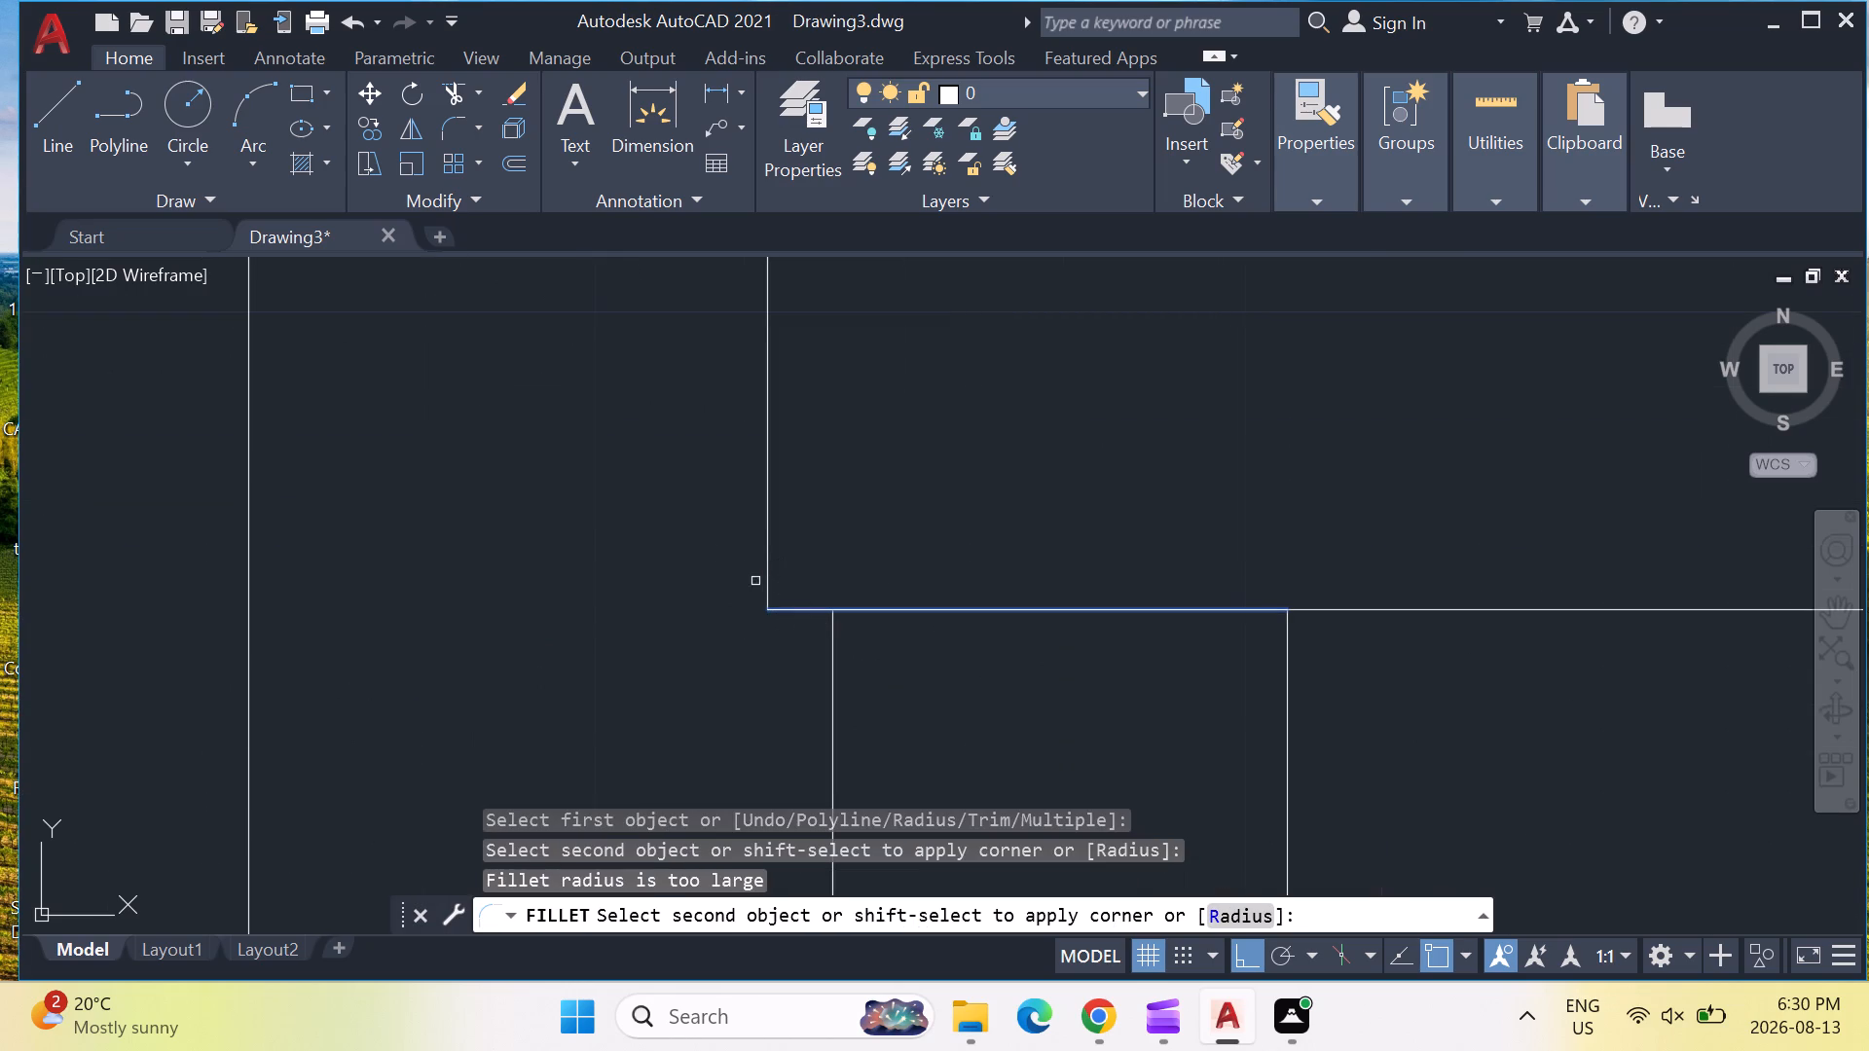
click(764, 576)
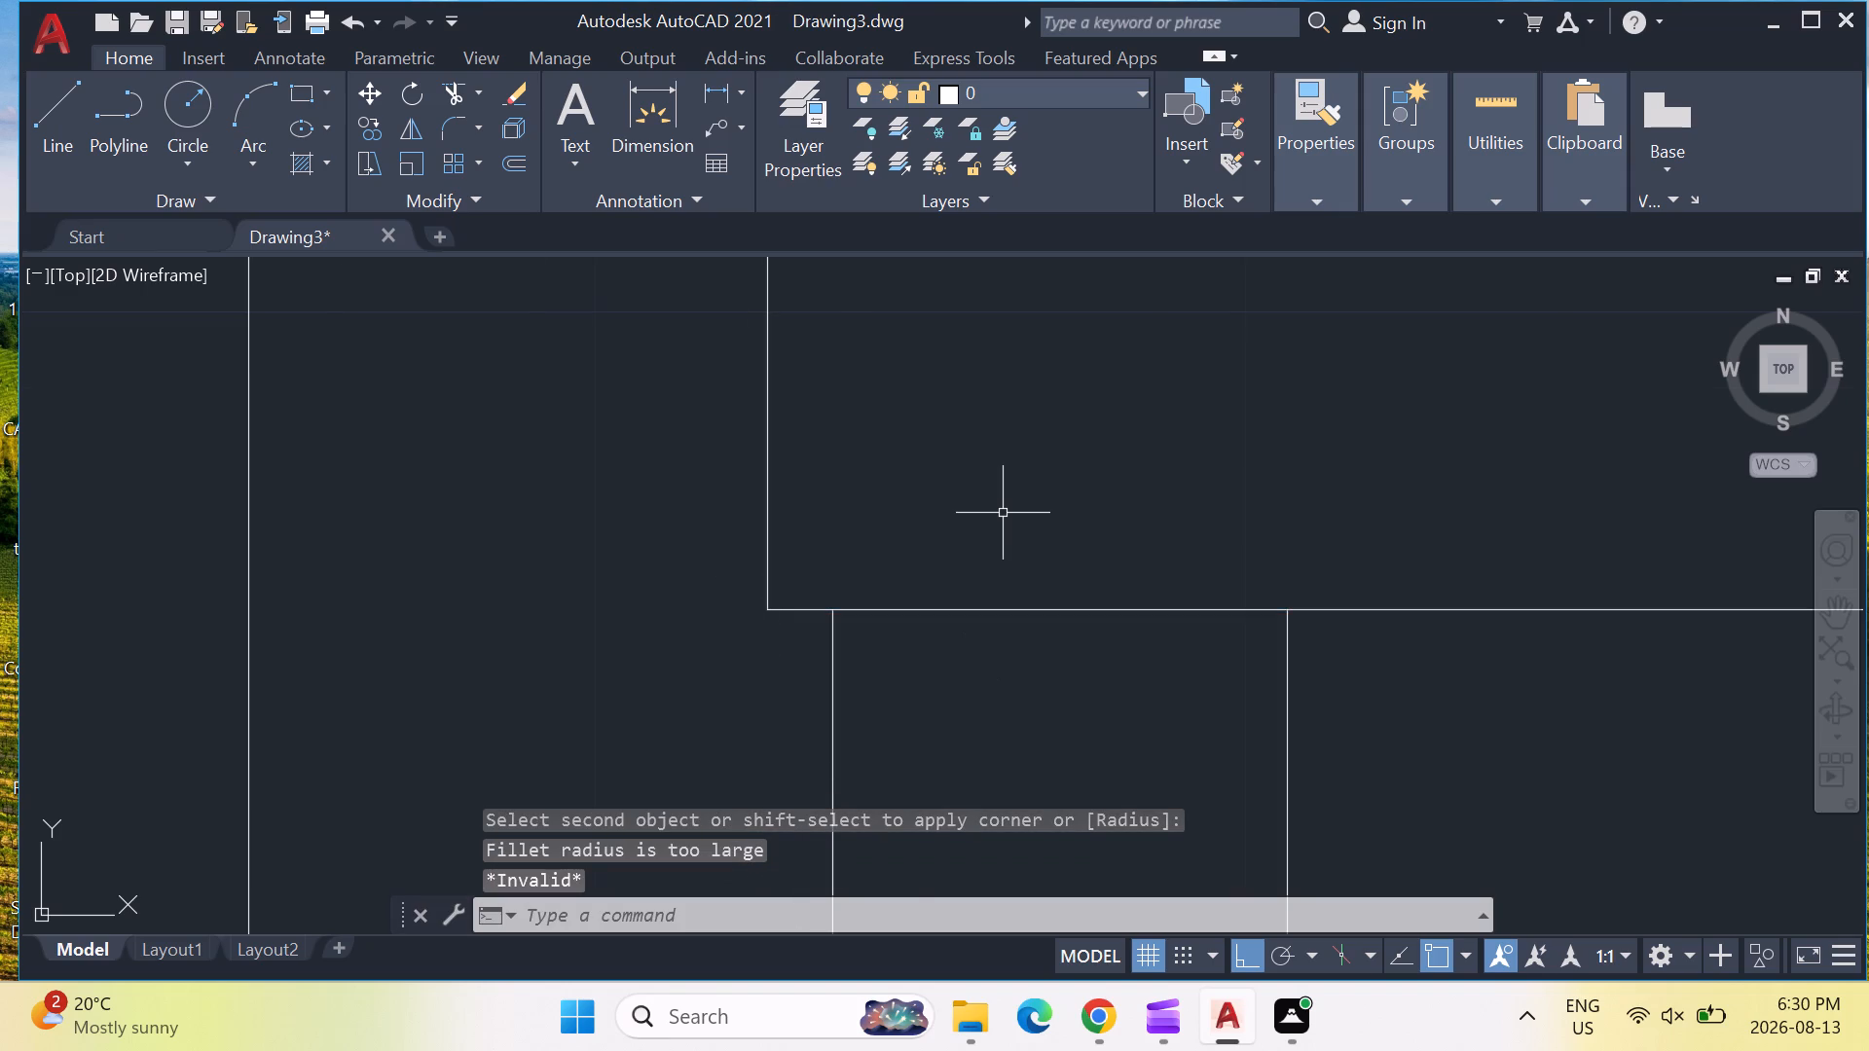
Fillet the corner between the pipe's right outer vertical and the right block's top edge with radius 2.5.
scroll(1003, 513, down, 2)
key(Escape)
key(Escape)
text(fillet)
key(Return)
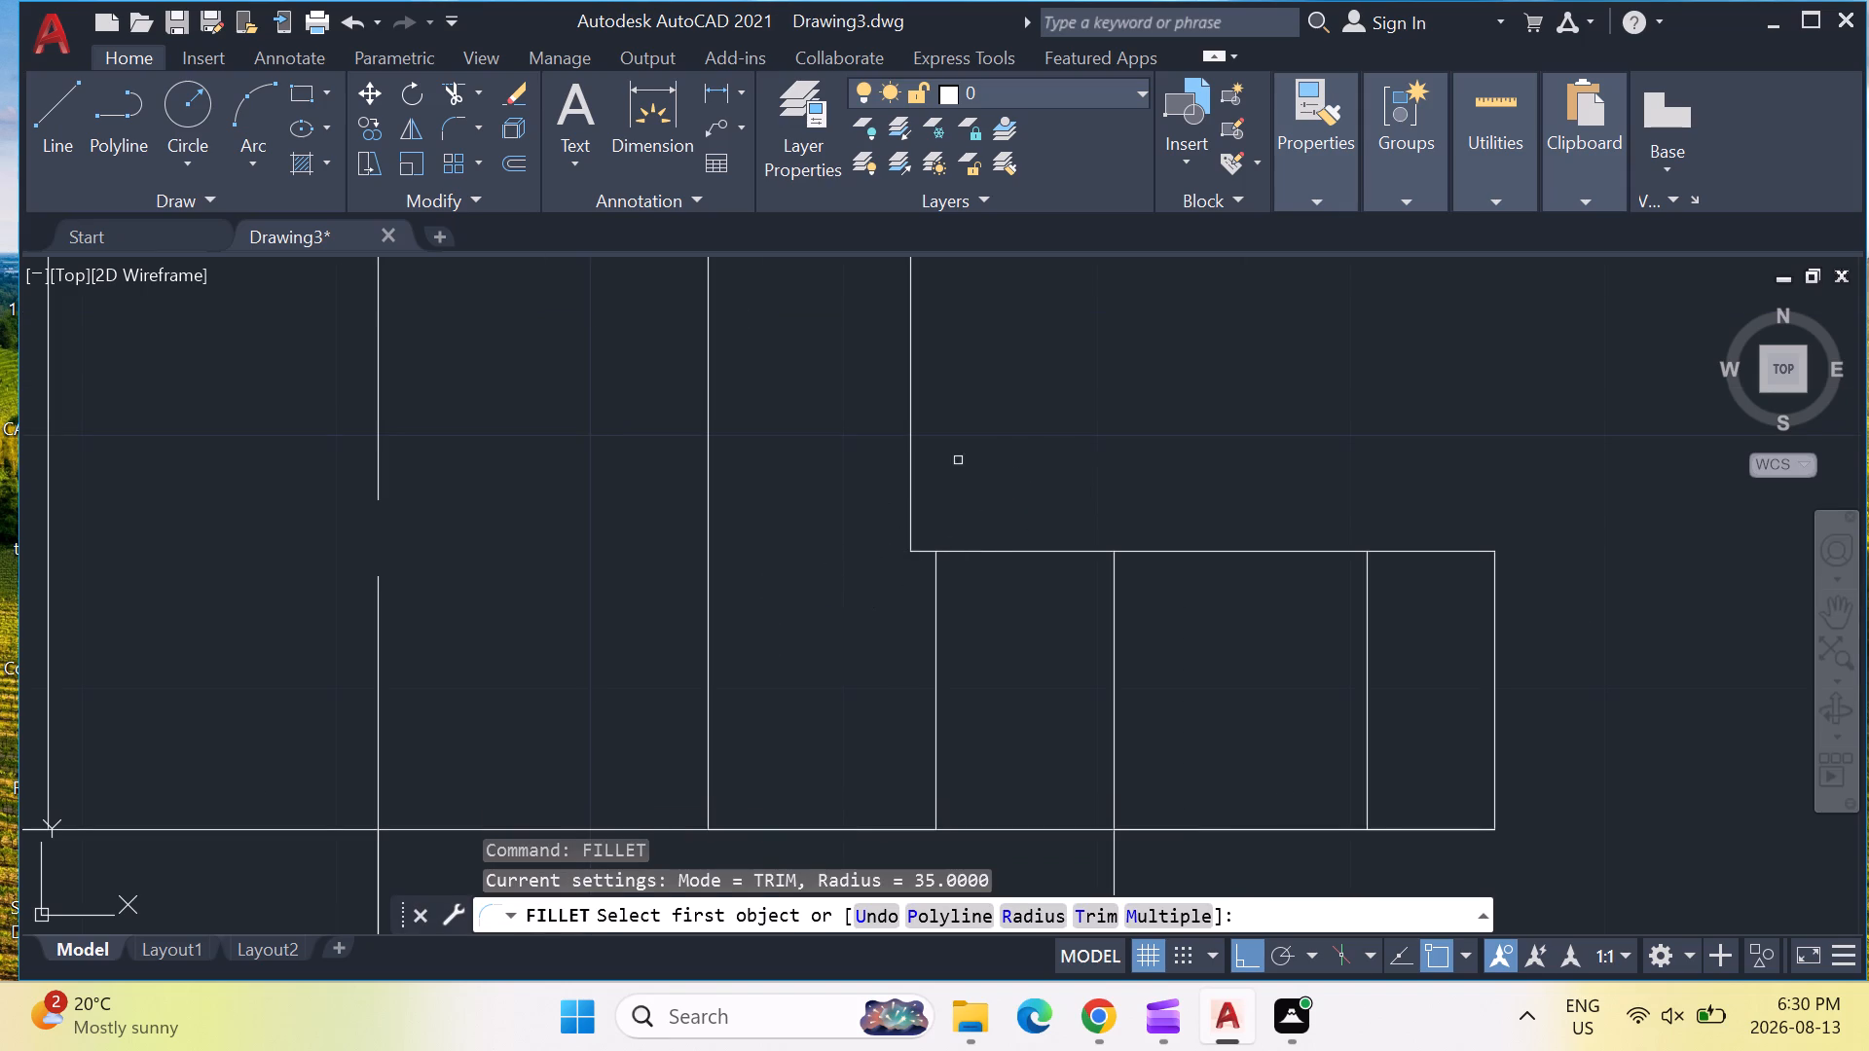
click(910, 436)
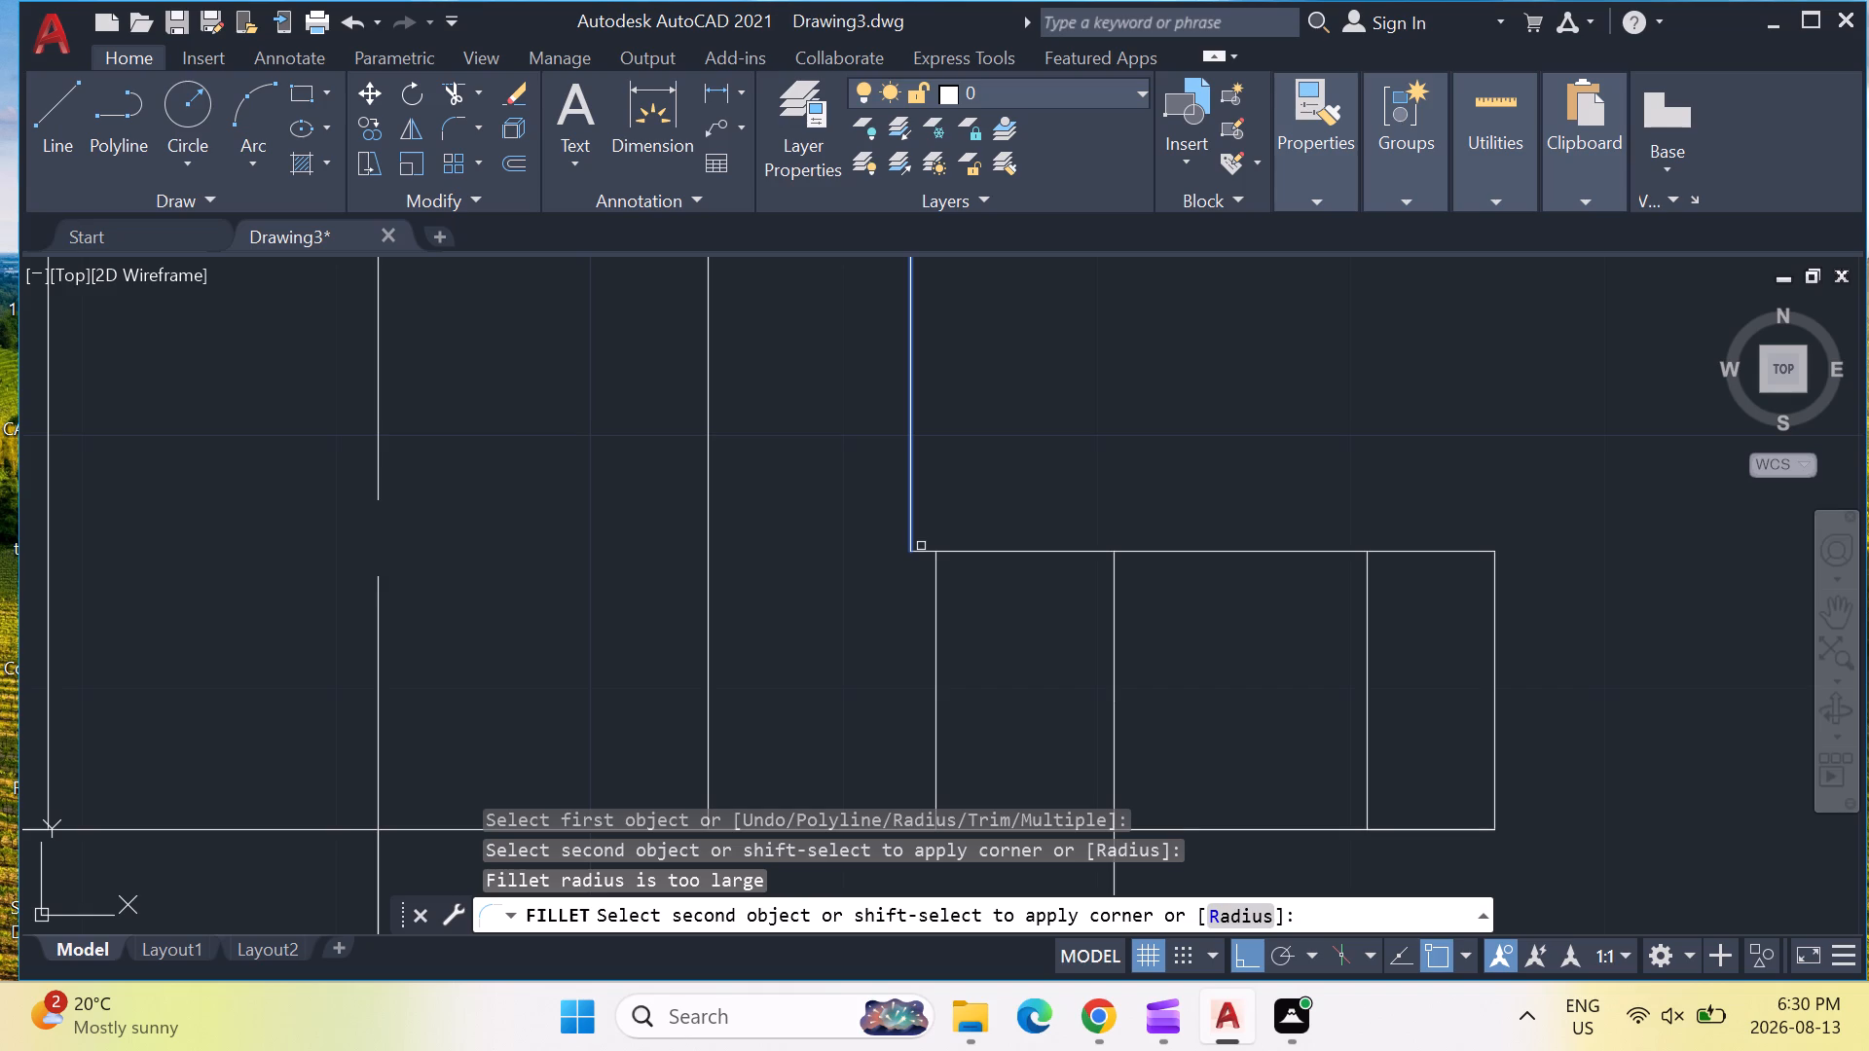
scroll(918, 559, up, 3)
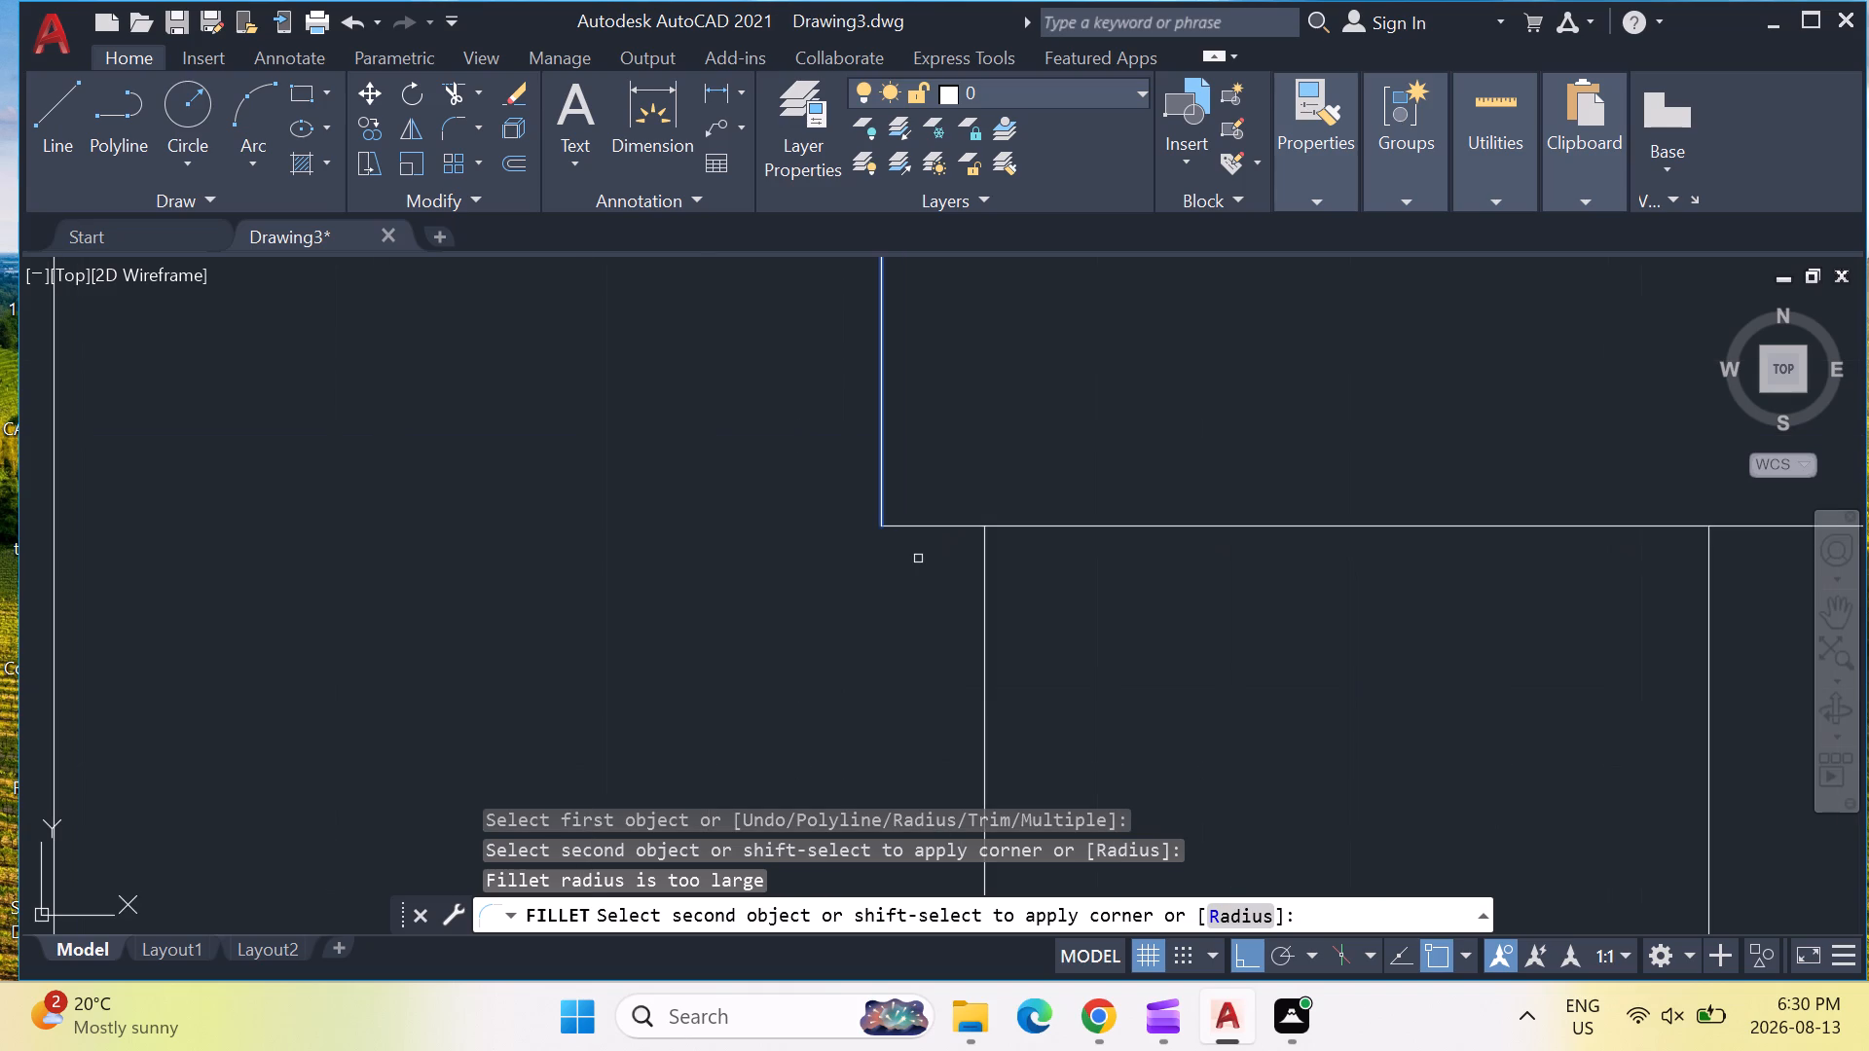
click(1220, 915)
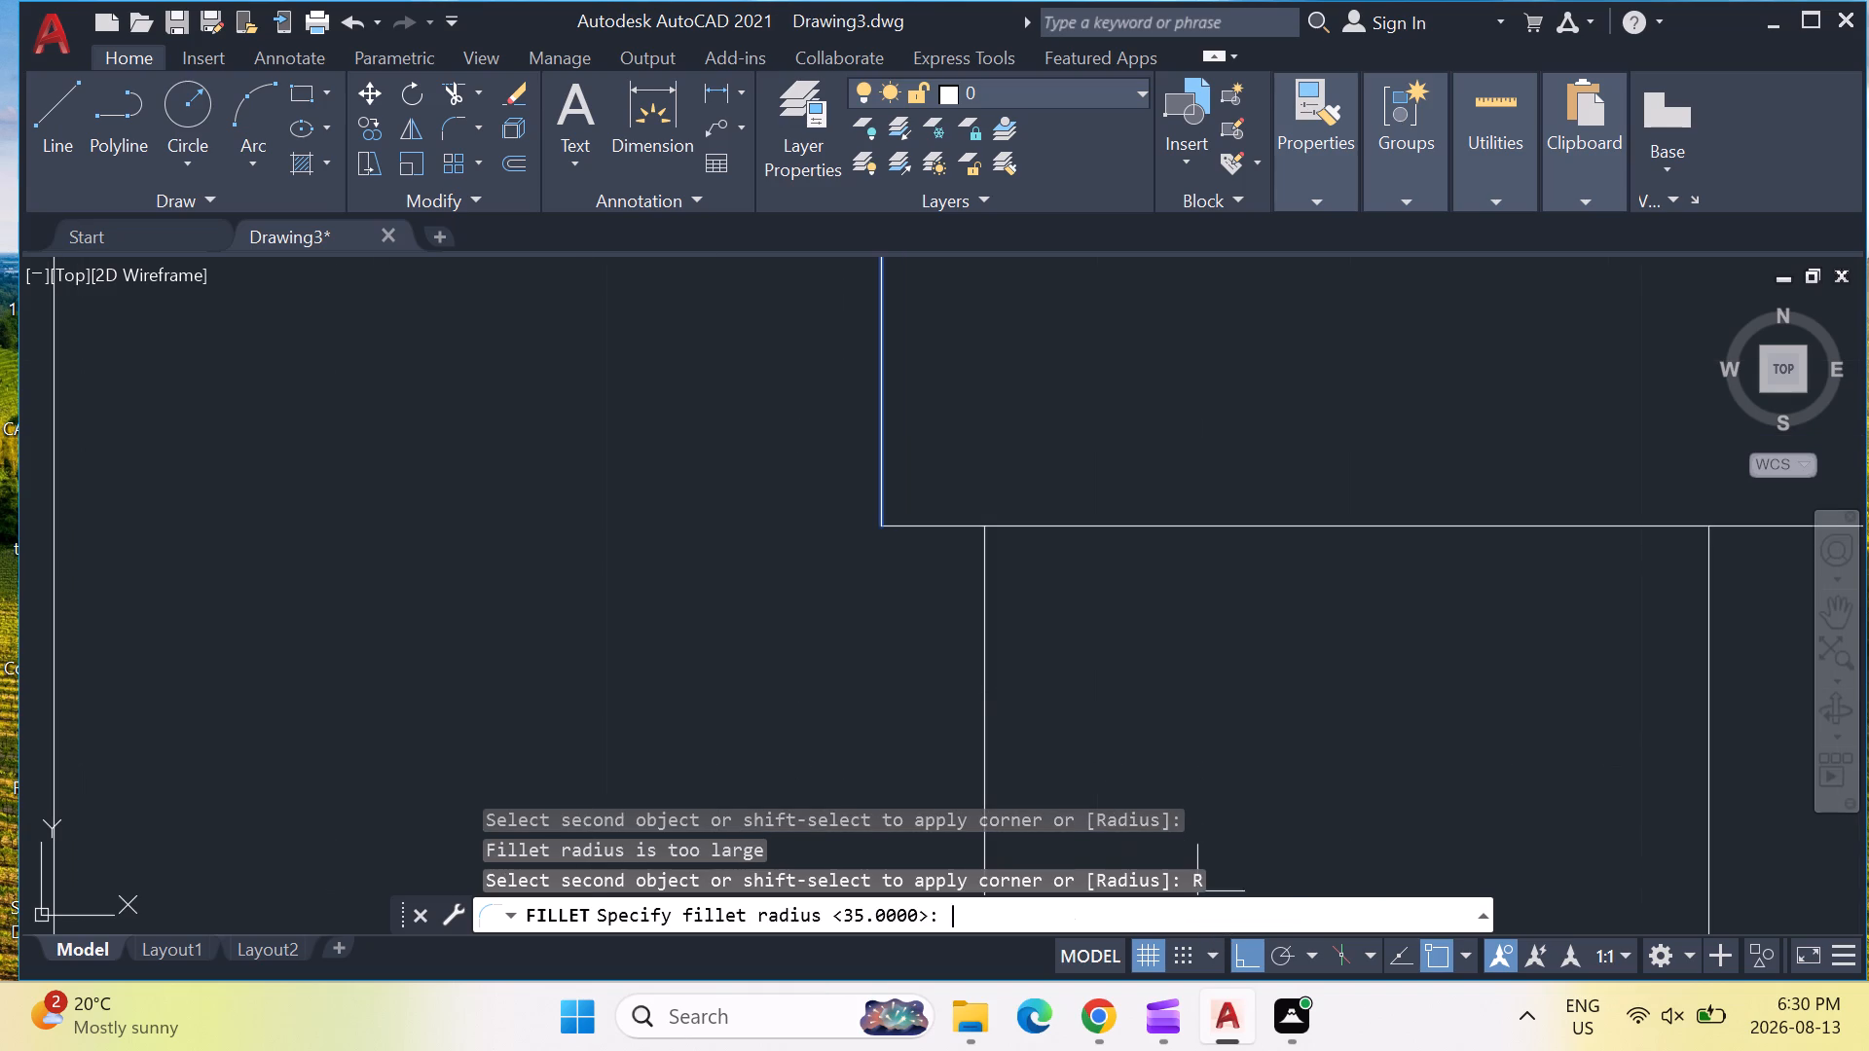
text(2.5)
key(Return)
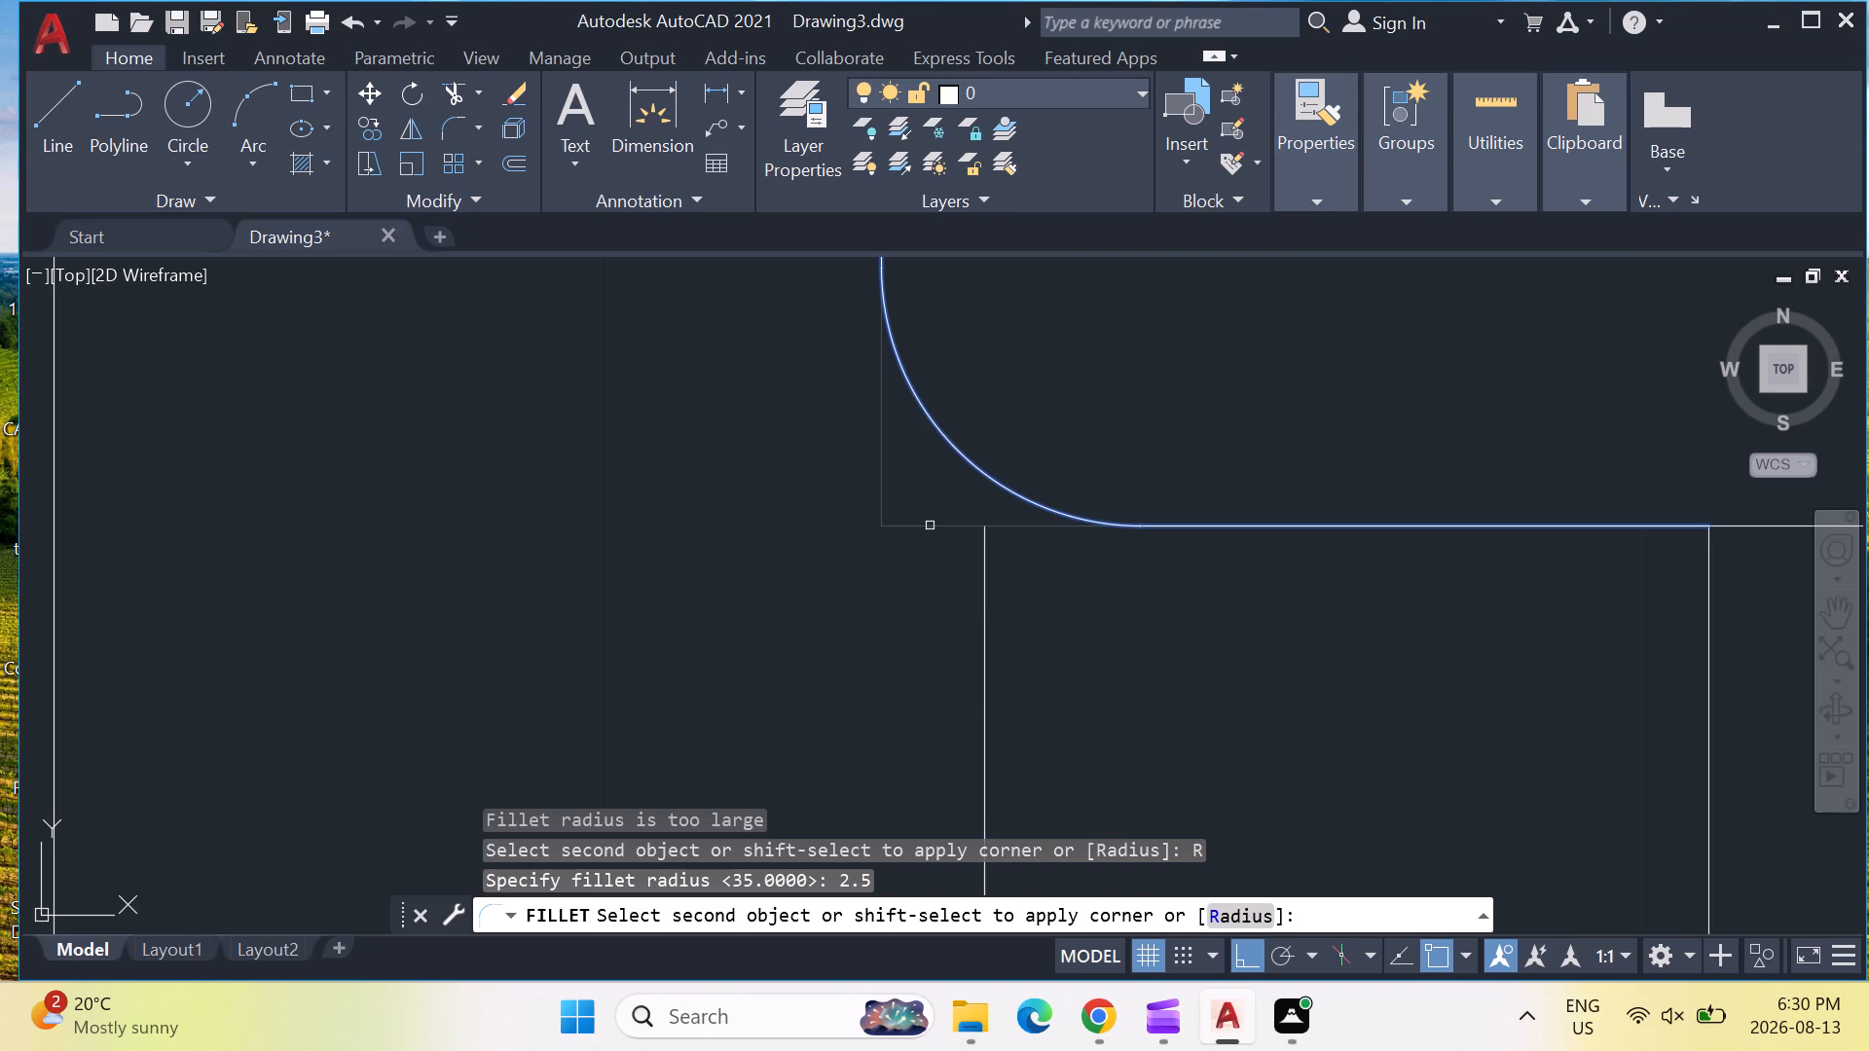
click(930, 525)
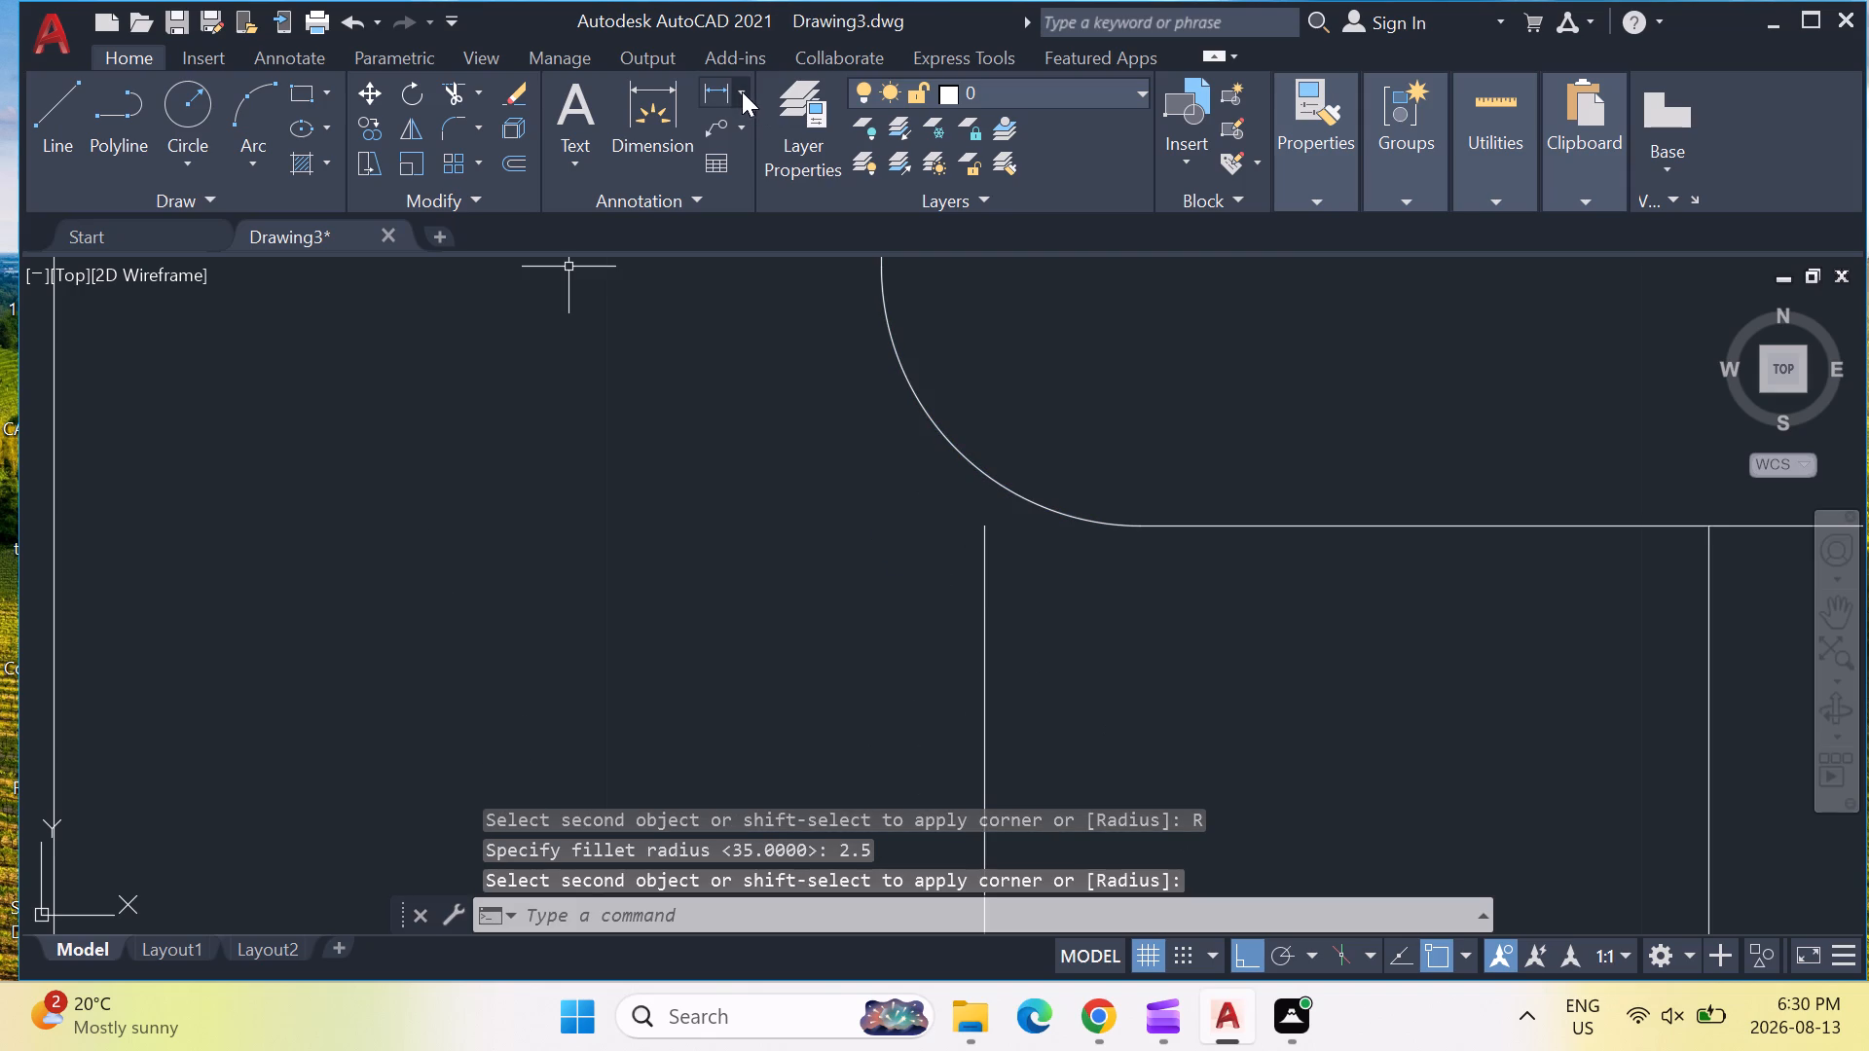
Add a radius dimension to the new fillet, placing its text above the right block.
click(742, 91)
click(788, 381)
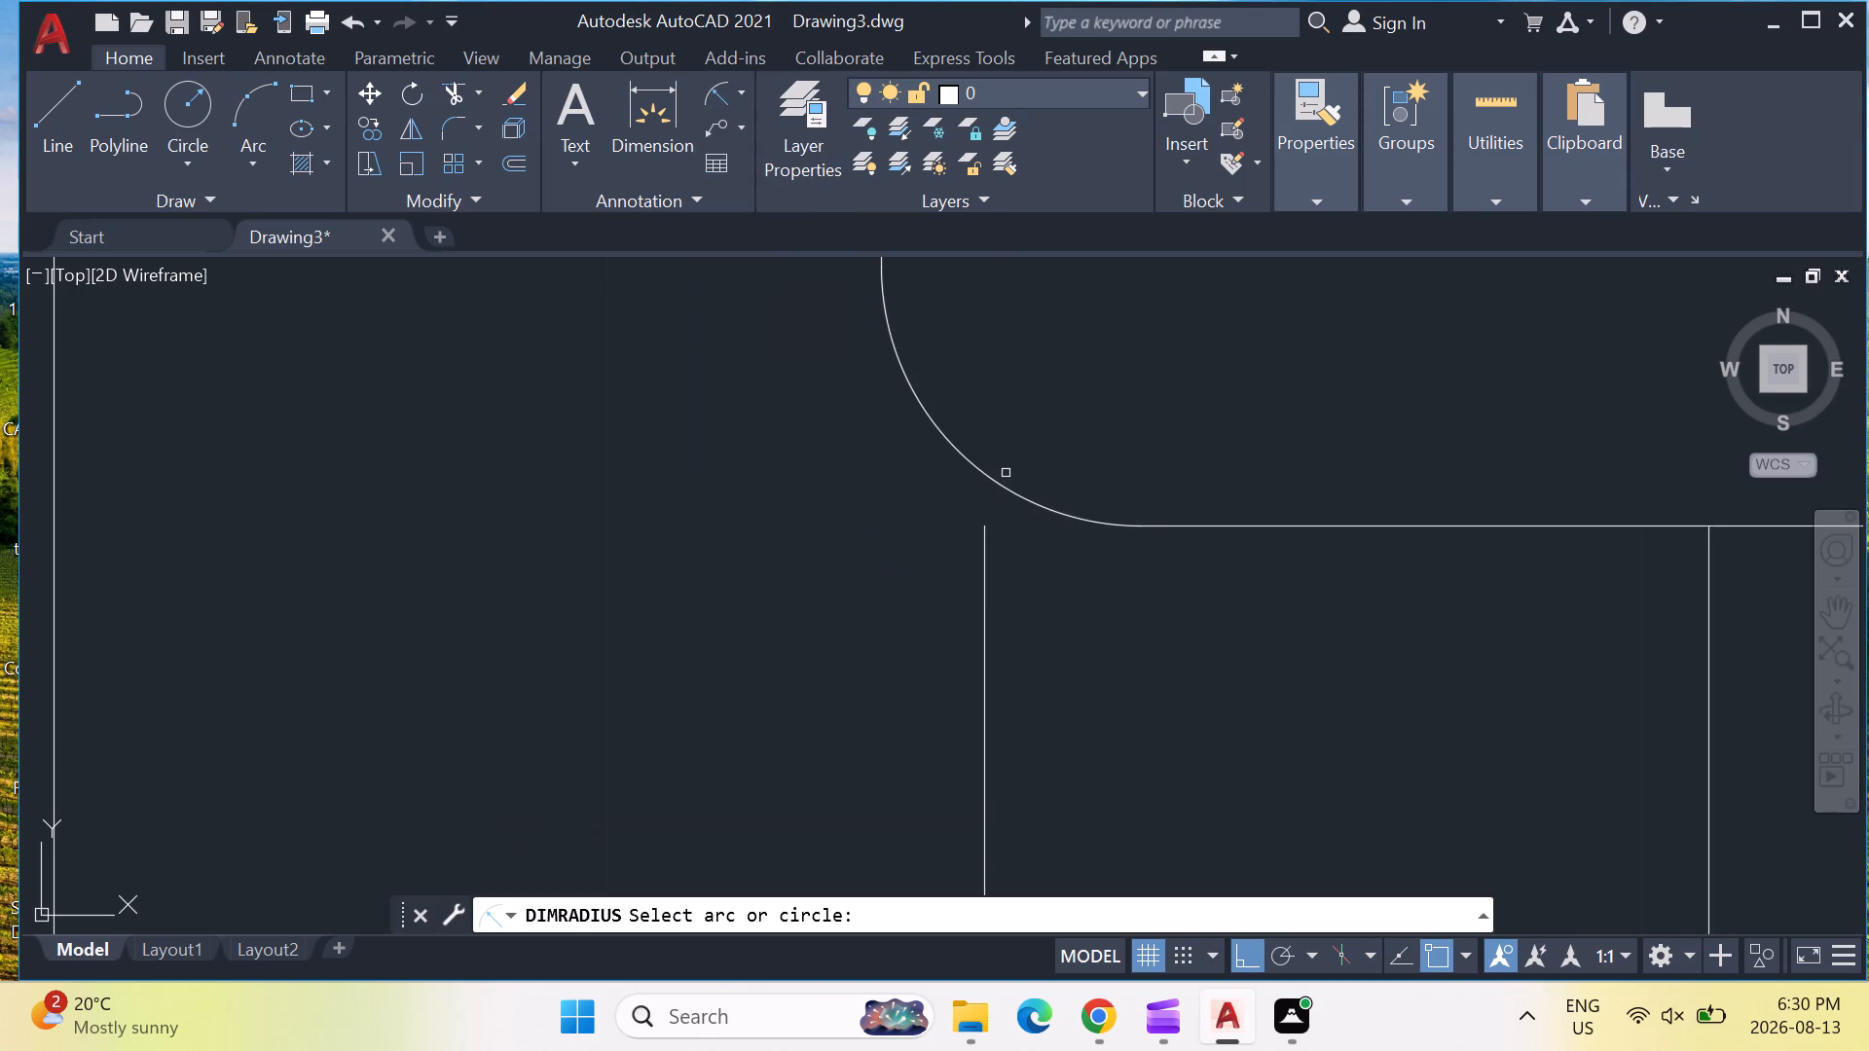
click(991, 476)
scroll(1045, 408, down, 2)
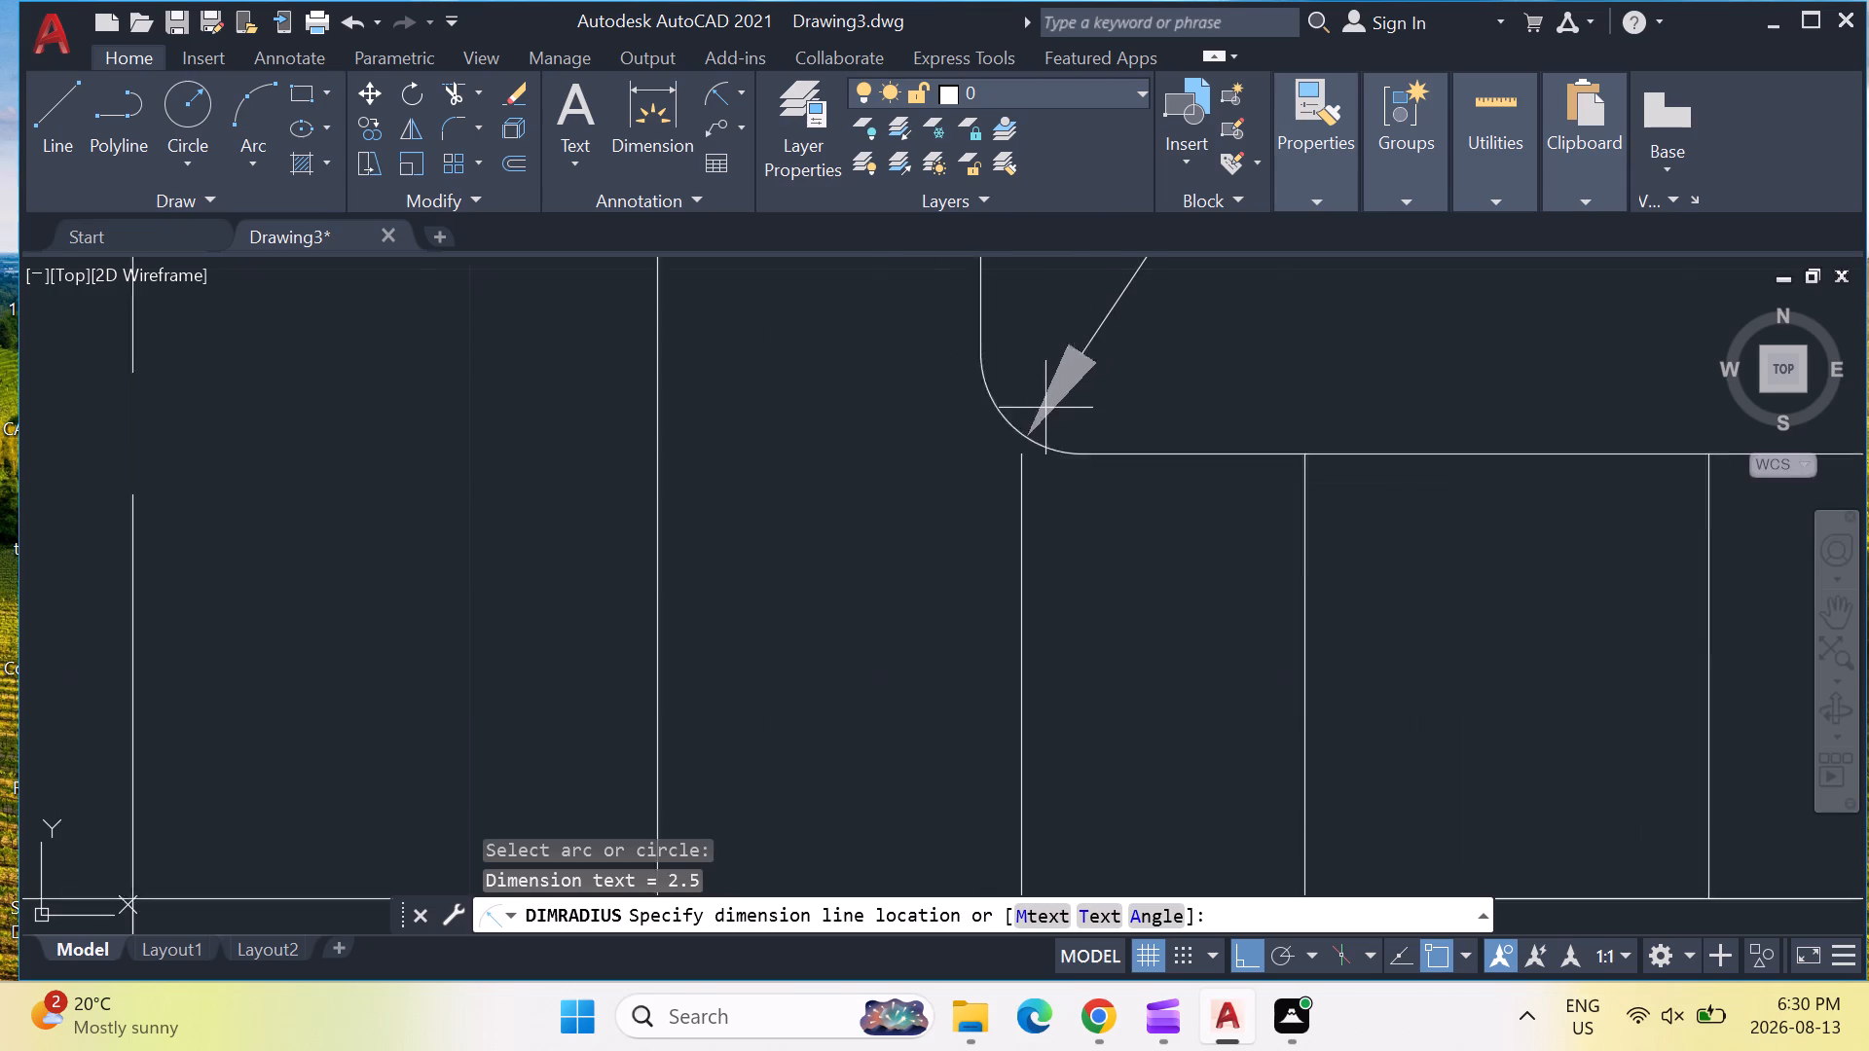
scroll(1045, 408, down, 3)
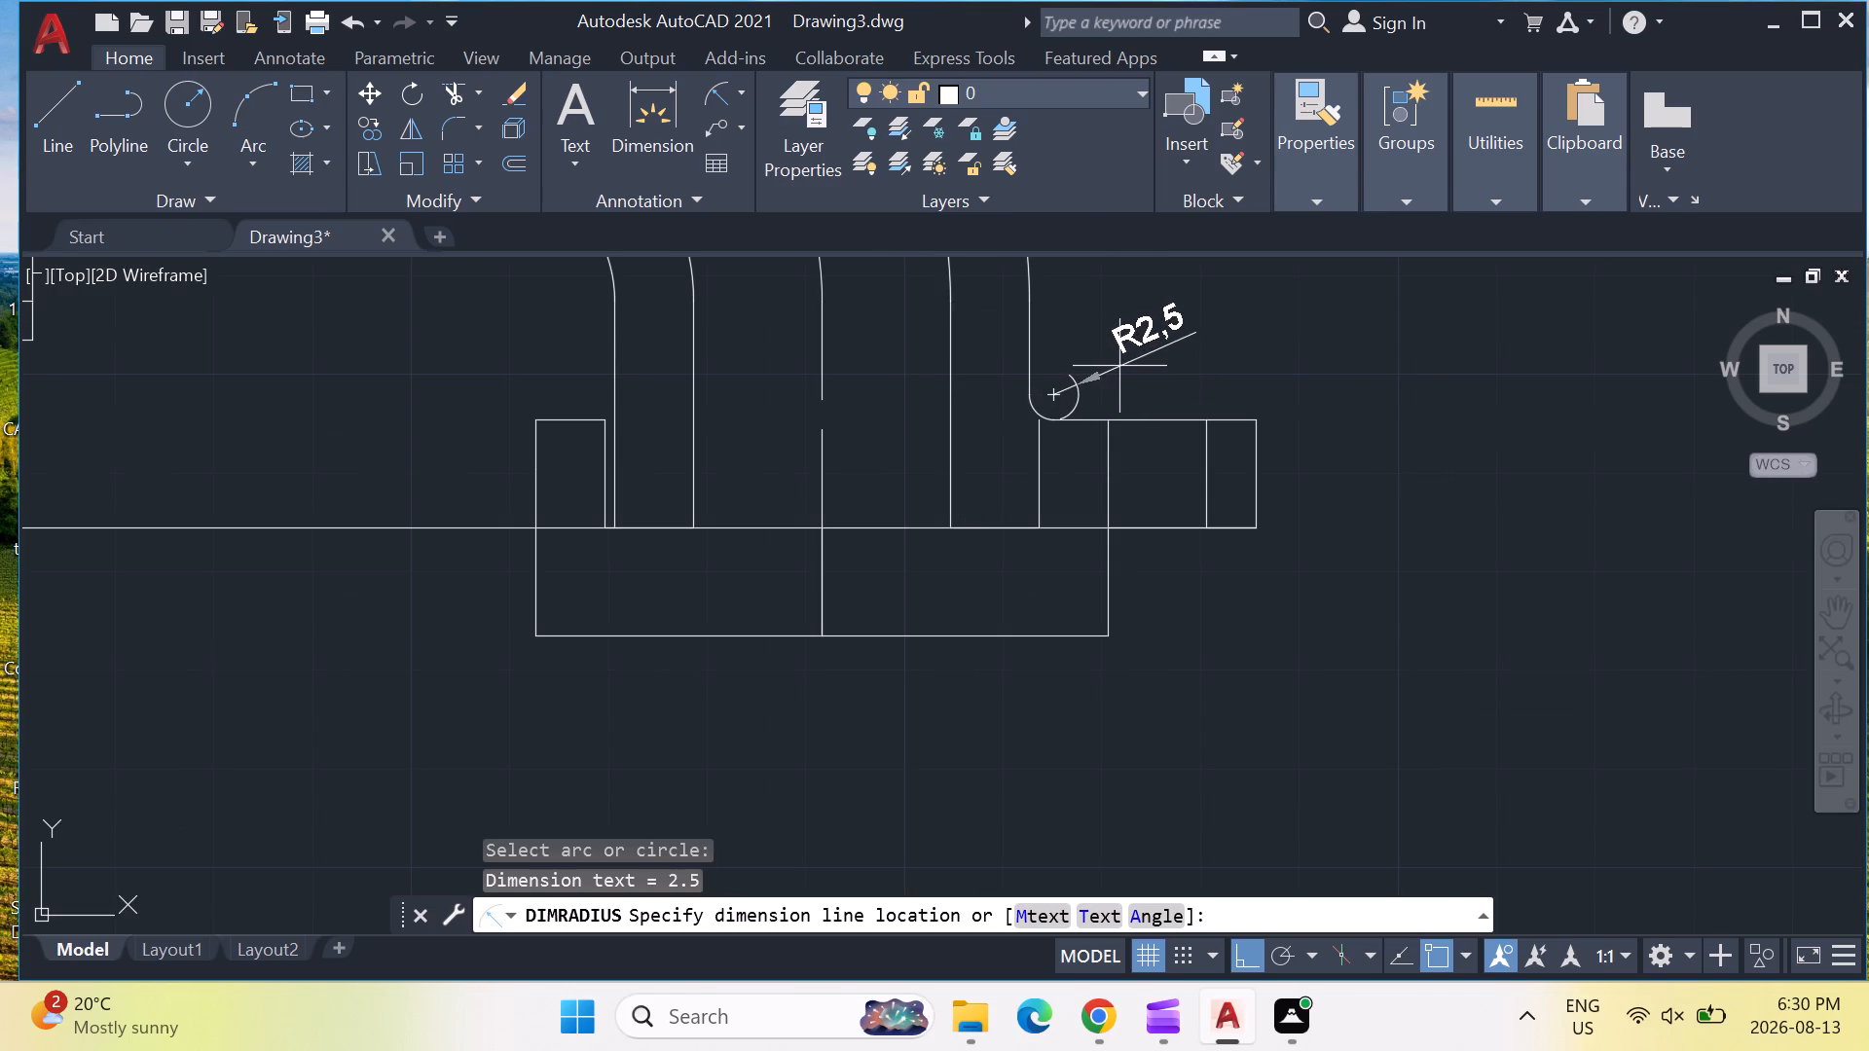
click(1095, 370)
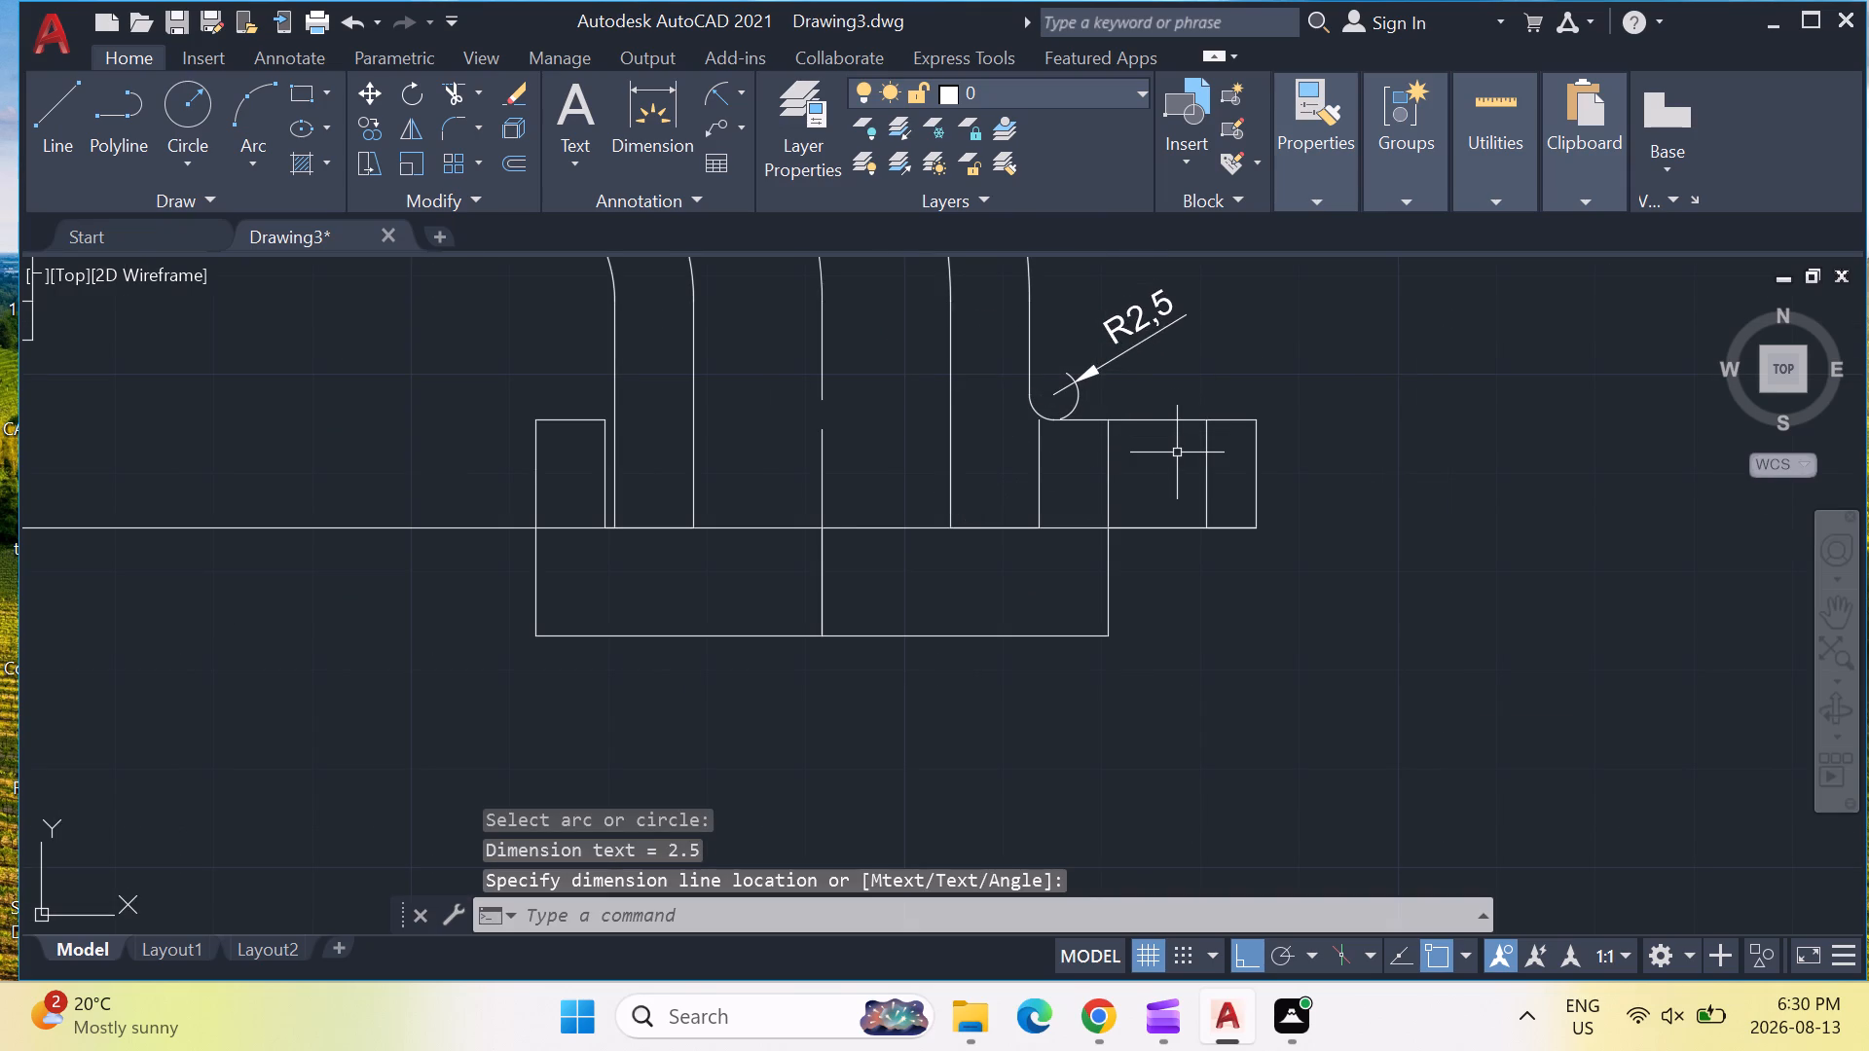
Modify the ISO-25 dimension style to text height 4 with a period decimal separator, and set it current.
scroll(1183, 428, down, 1)
key(d)
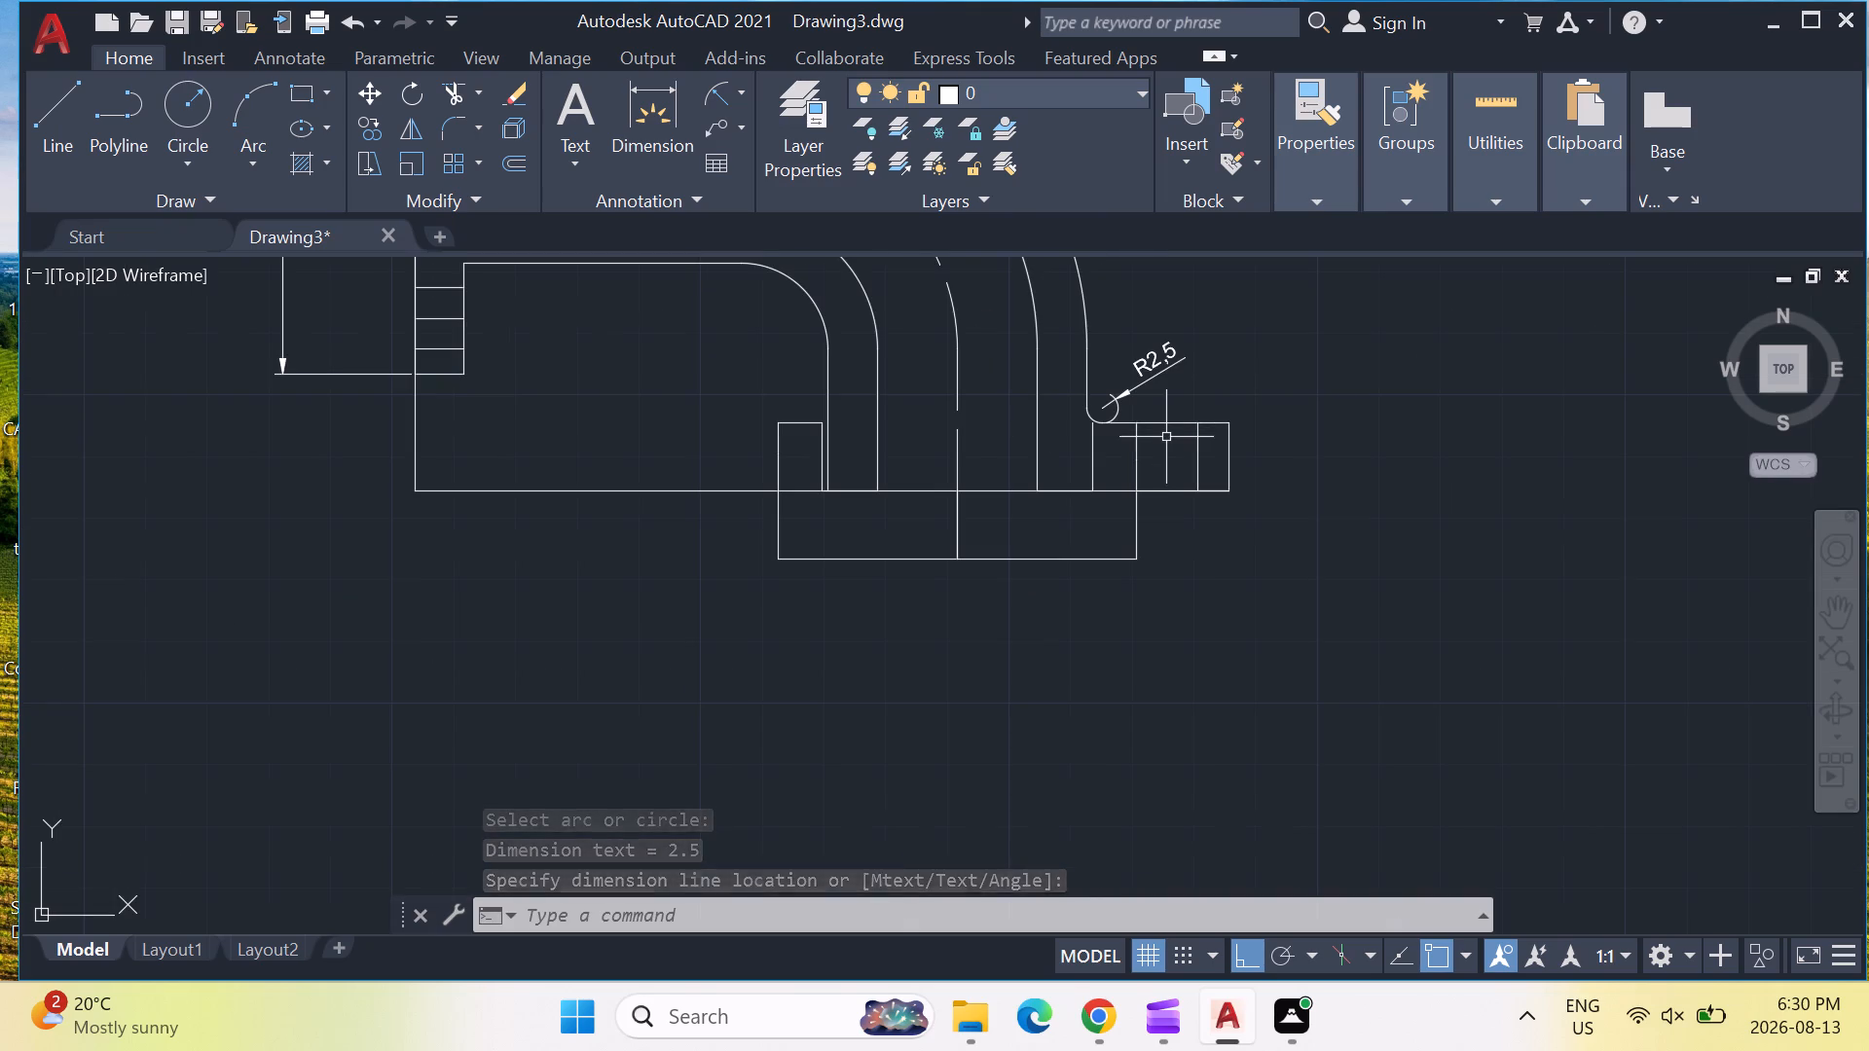
key(Return)
click(1269, 442)
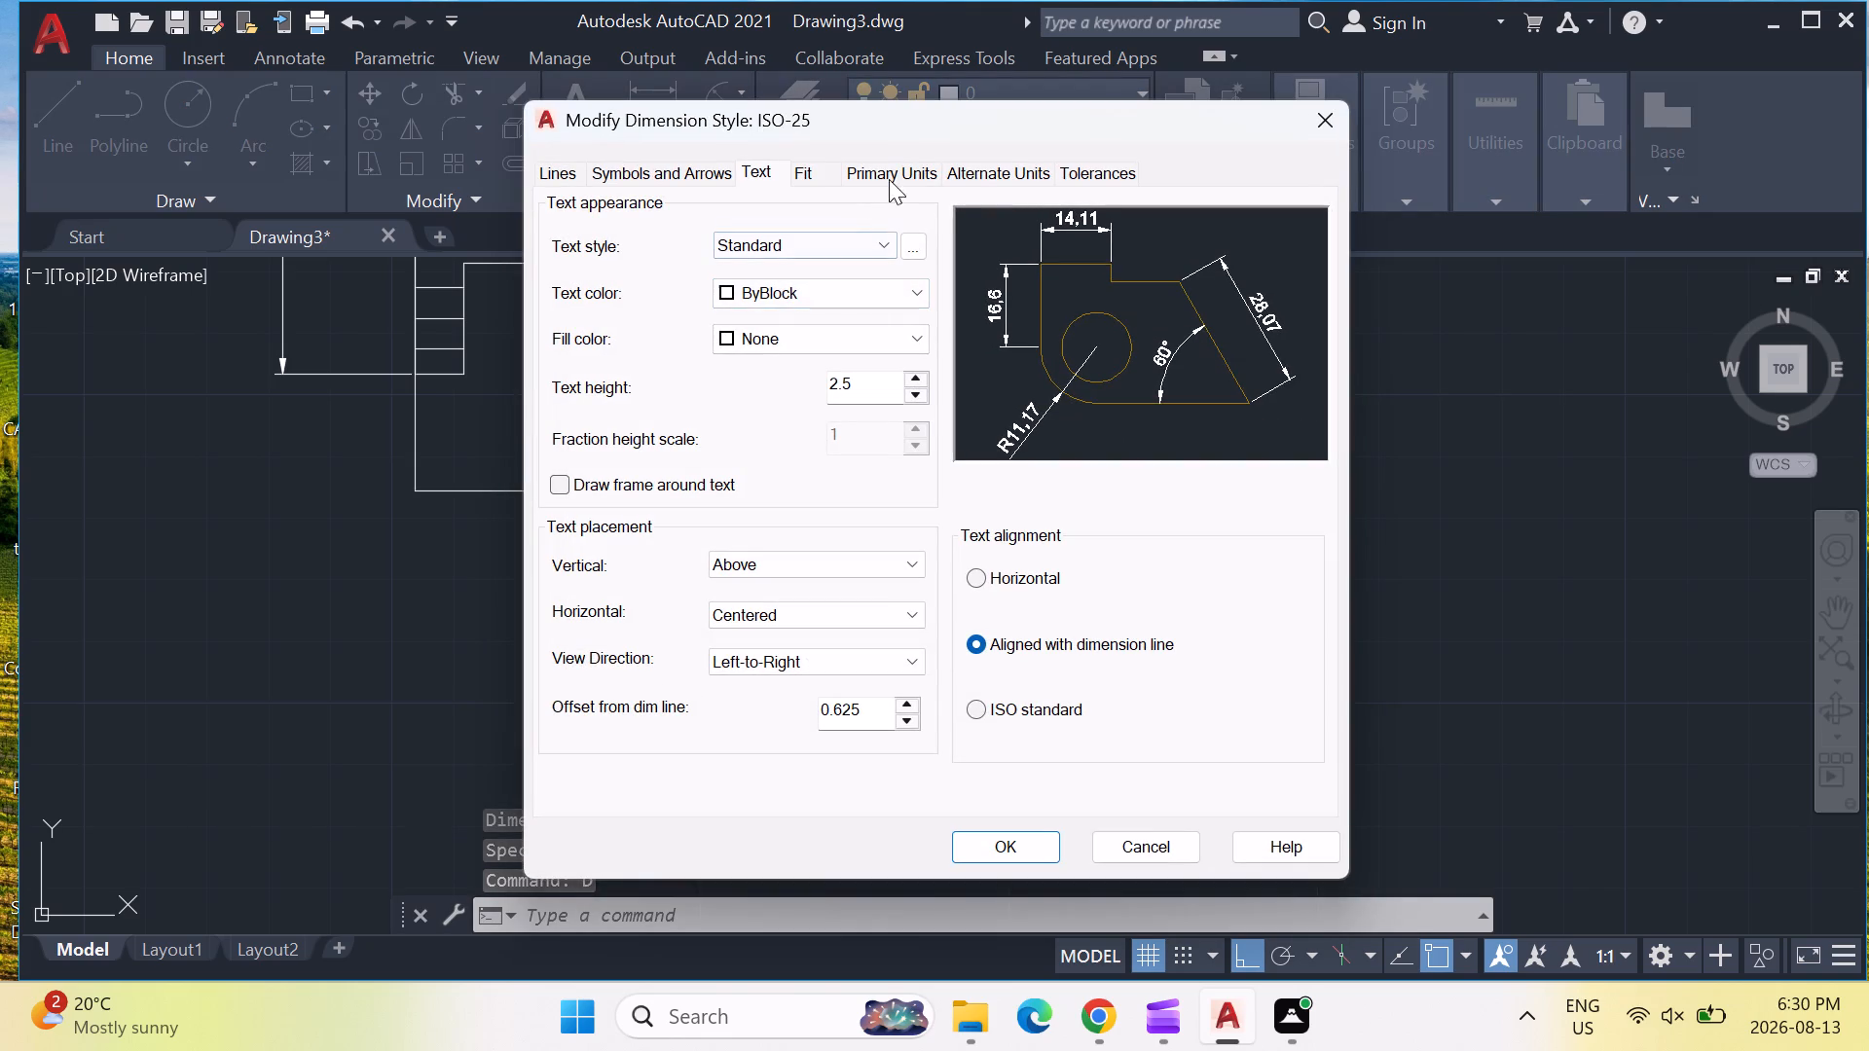
double_click(869, 382)
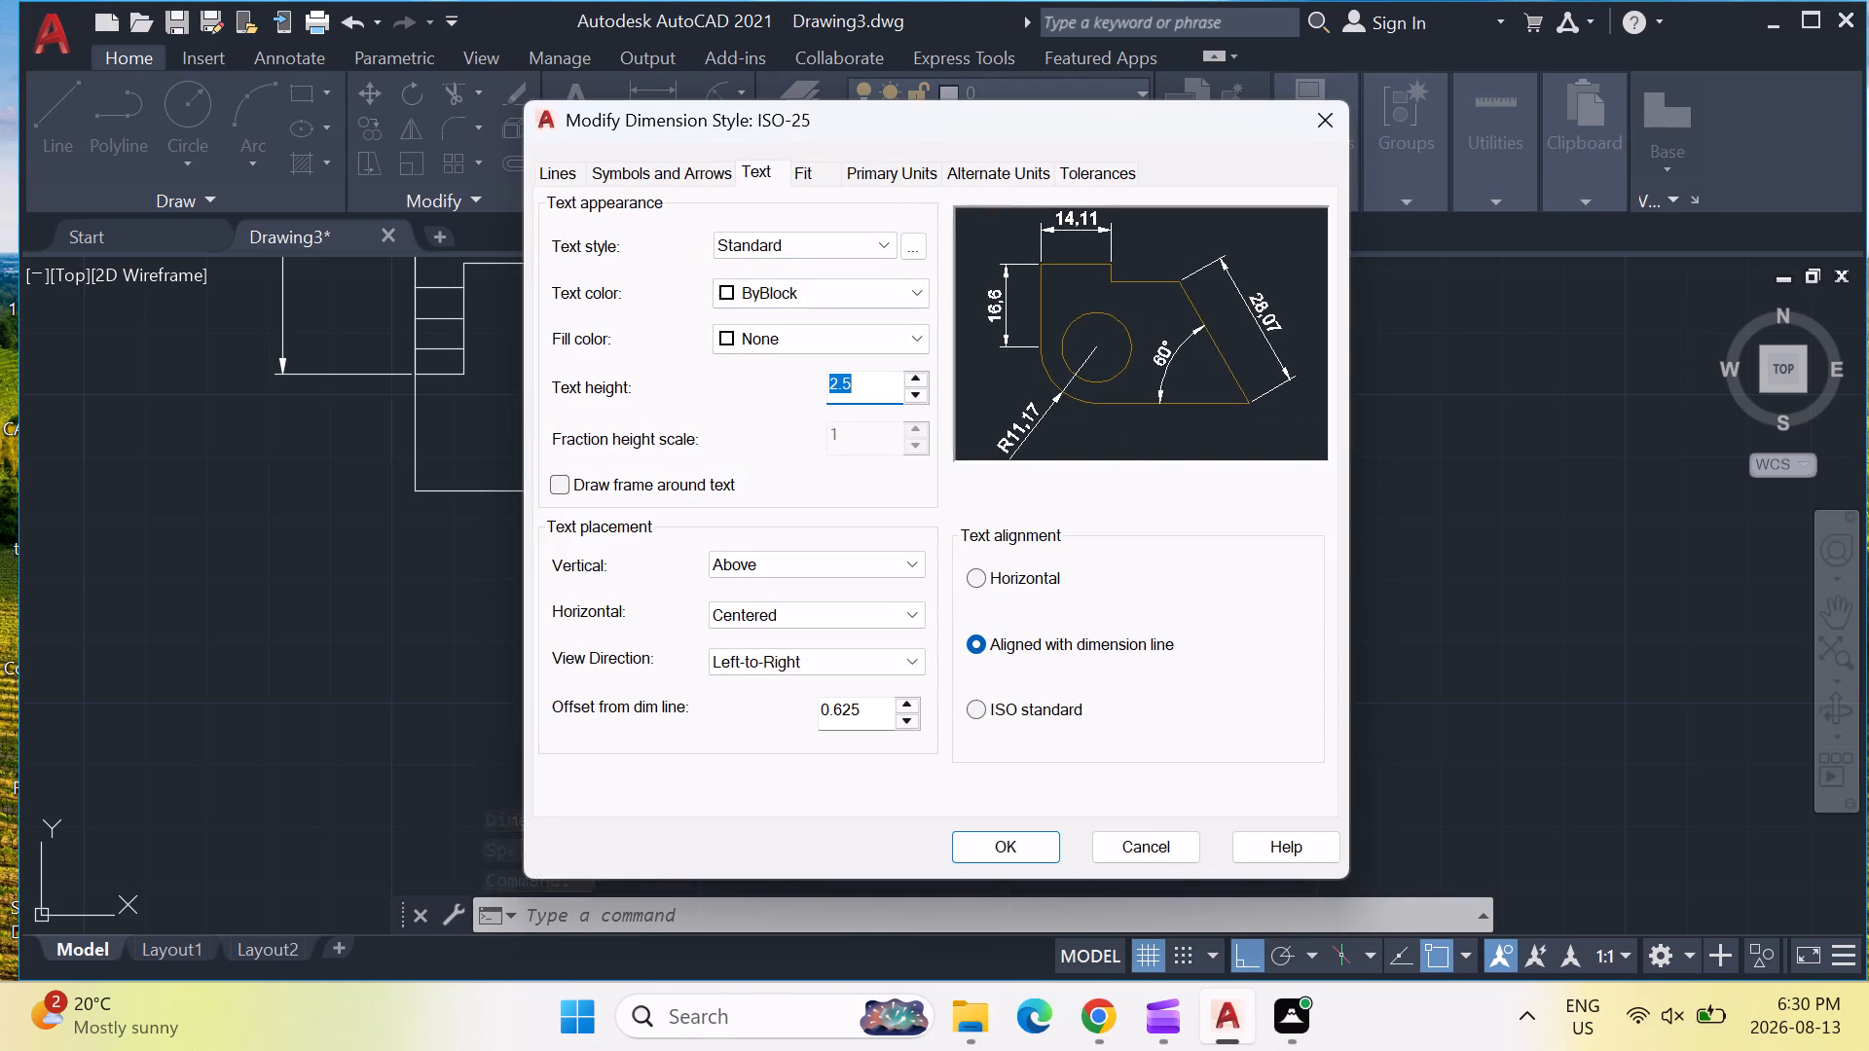
key(4)
key(Return)
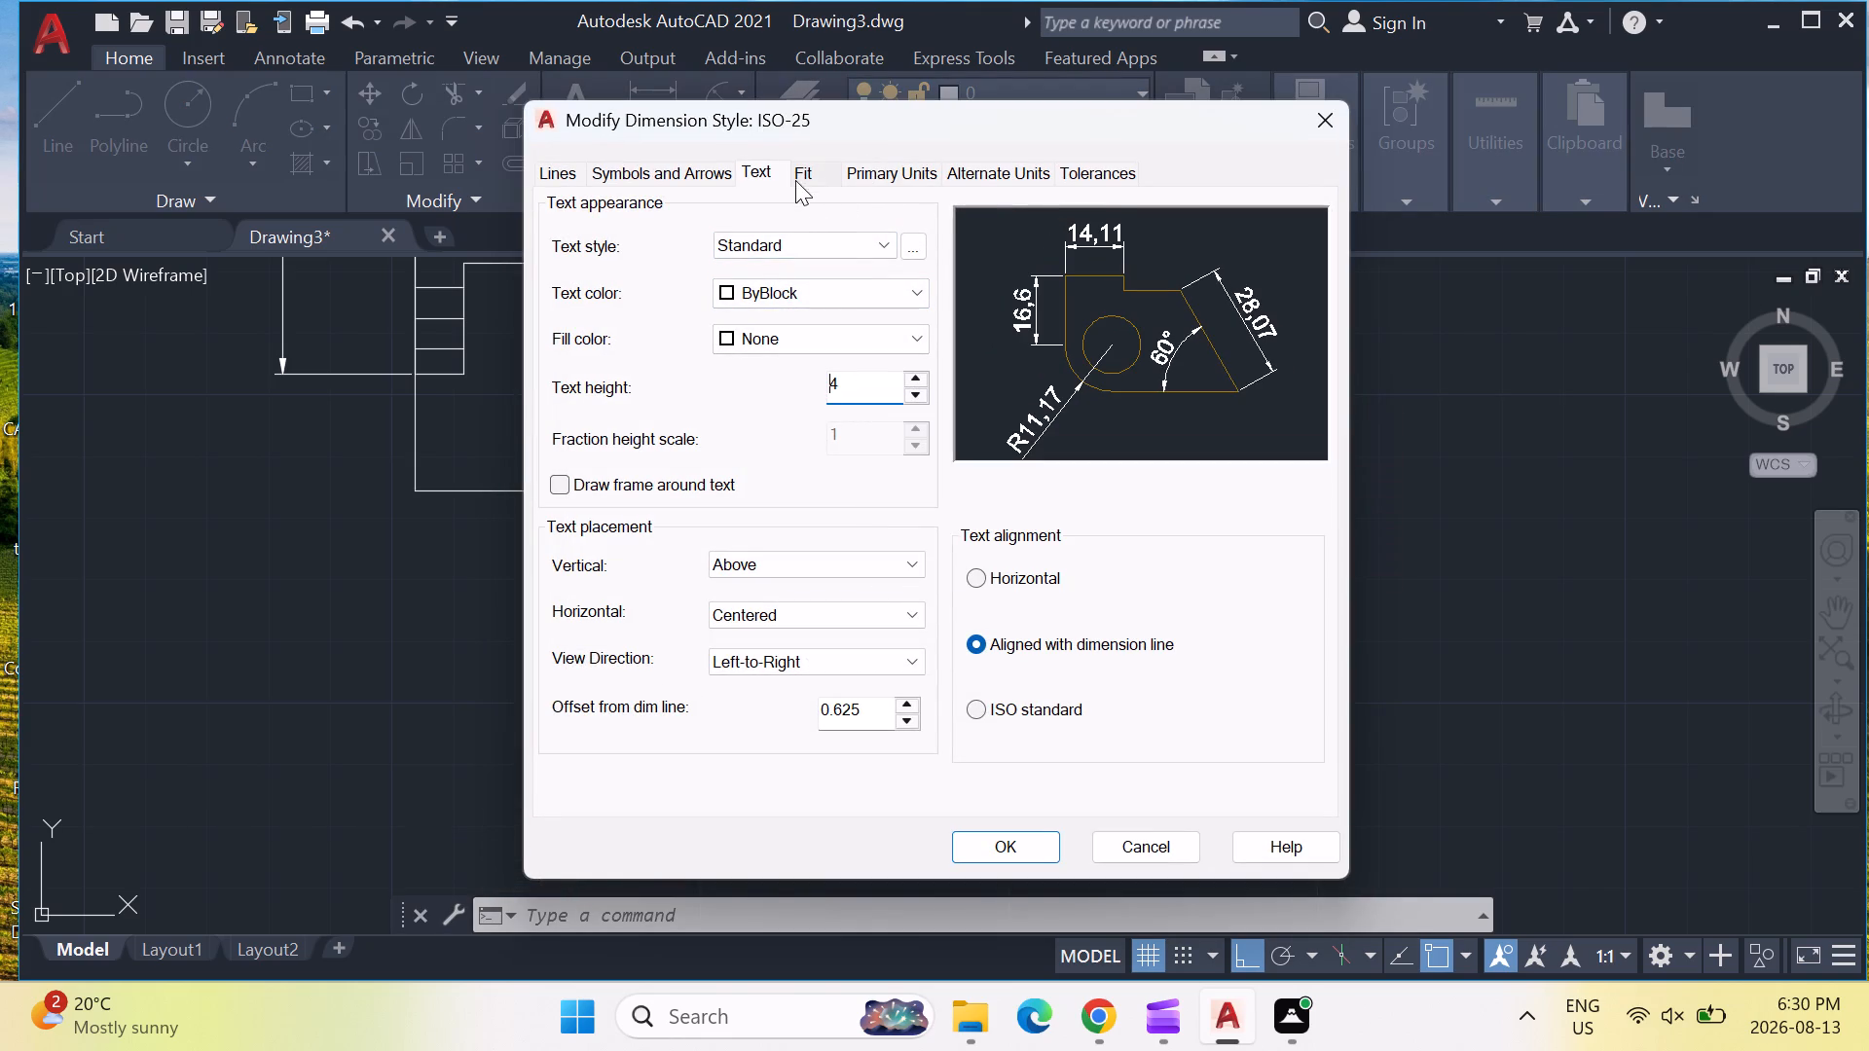
click(867, 163)
click(897, 355)
click(898, 383)
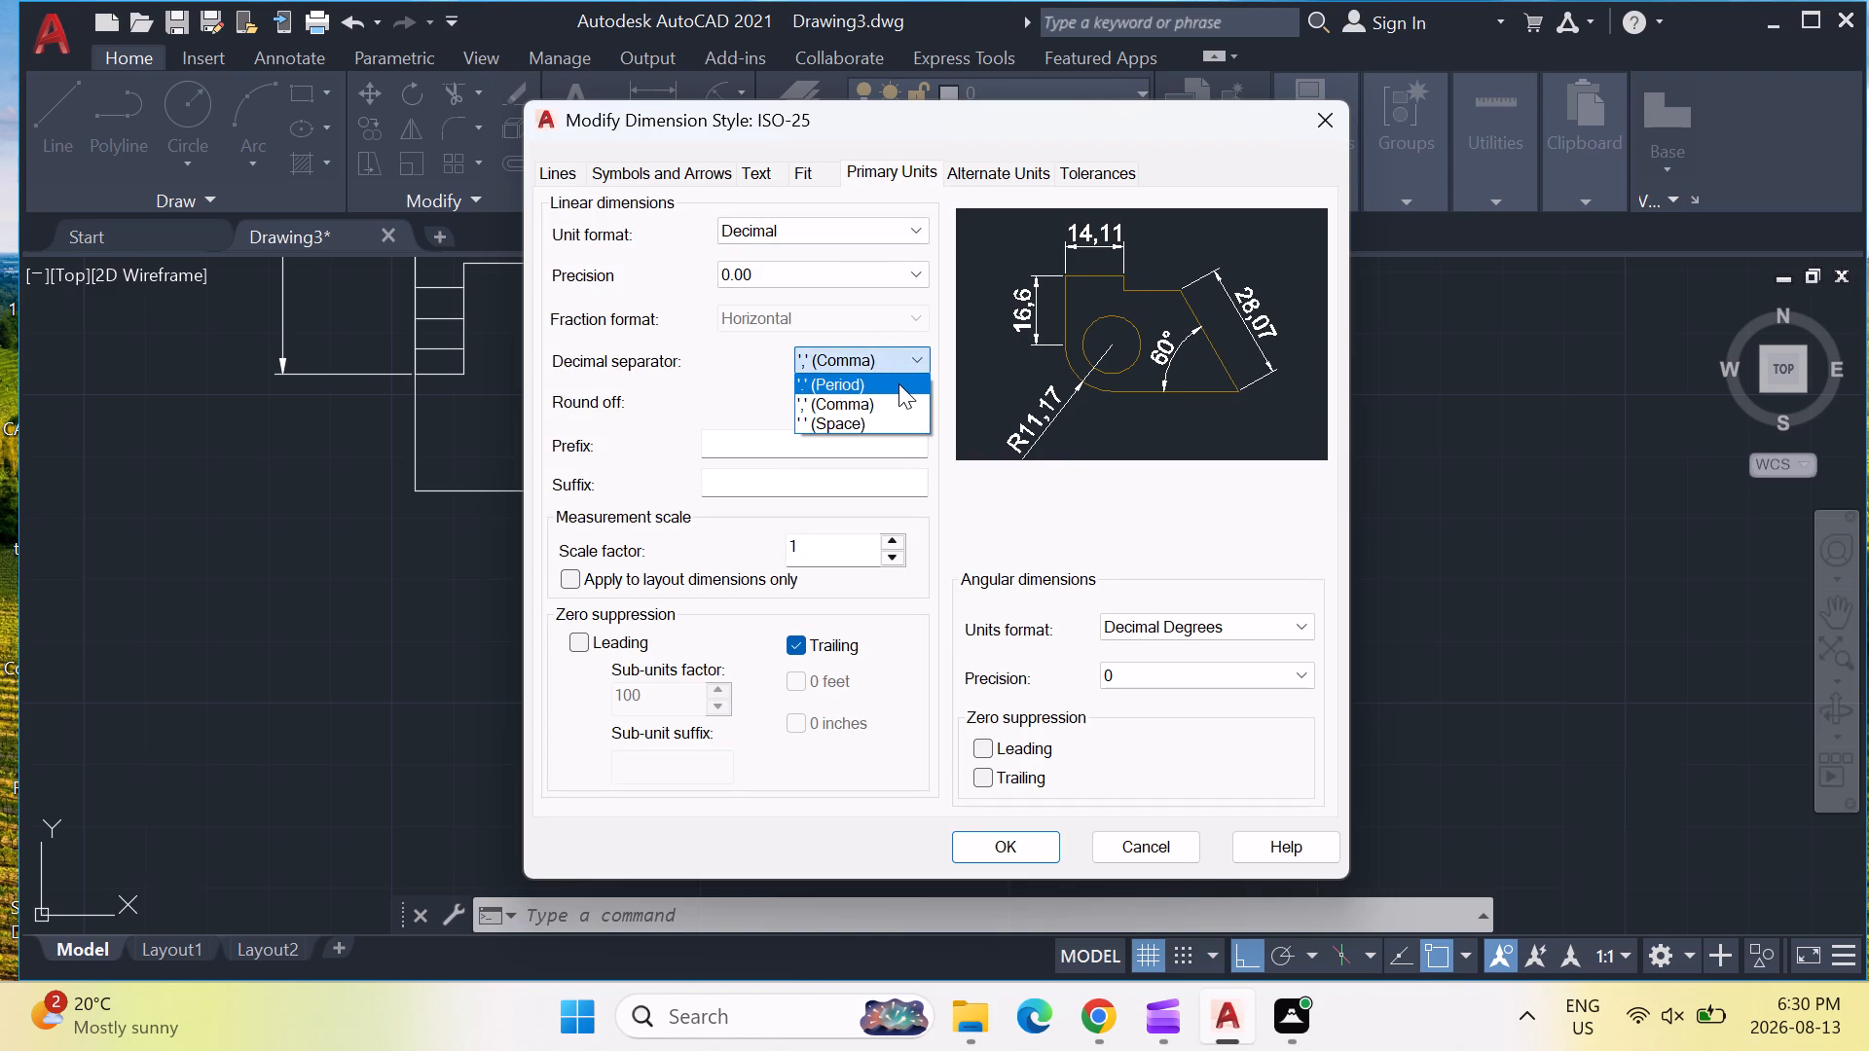
click(1036, 851)
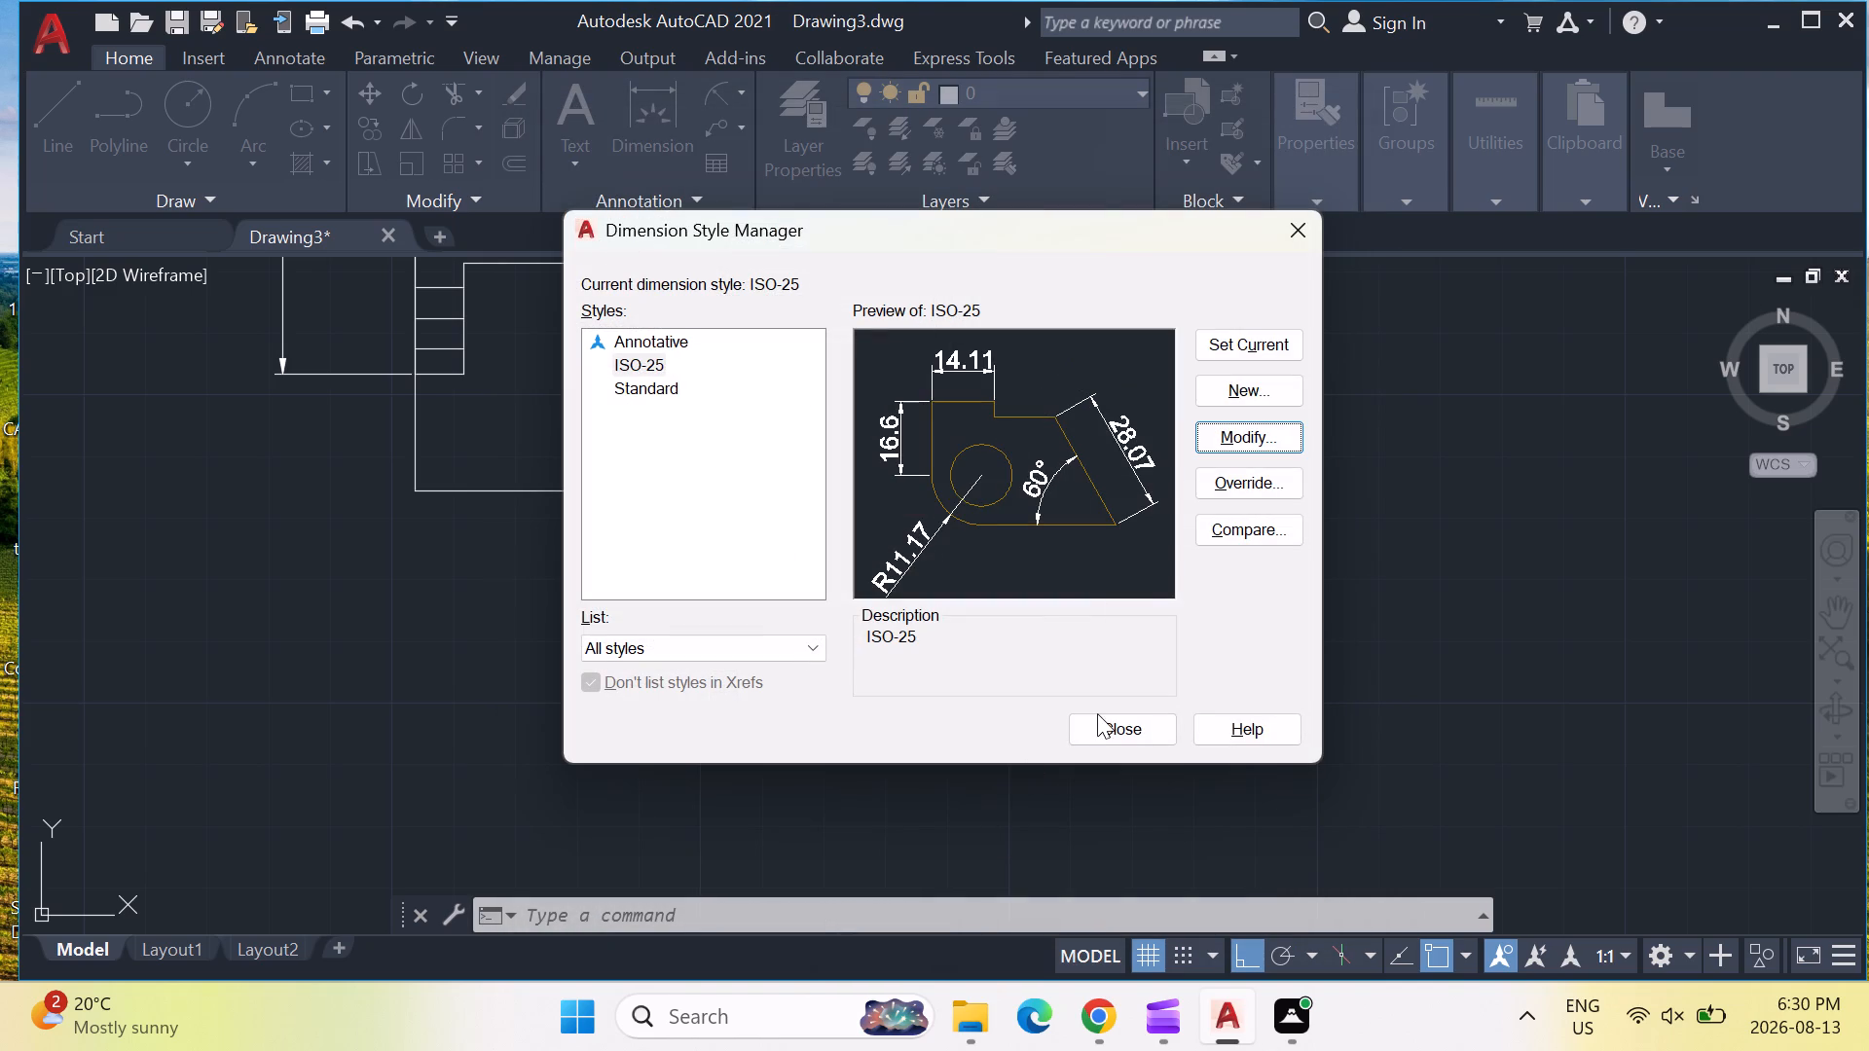
click(1243, 343)
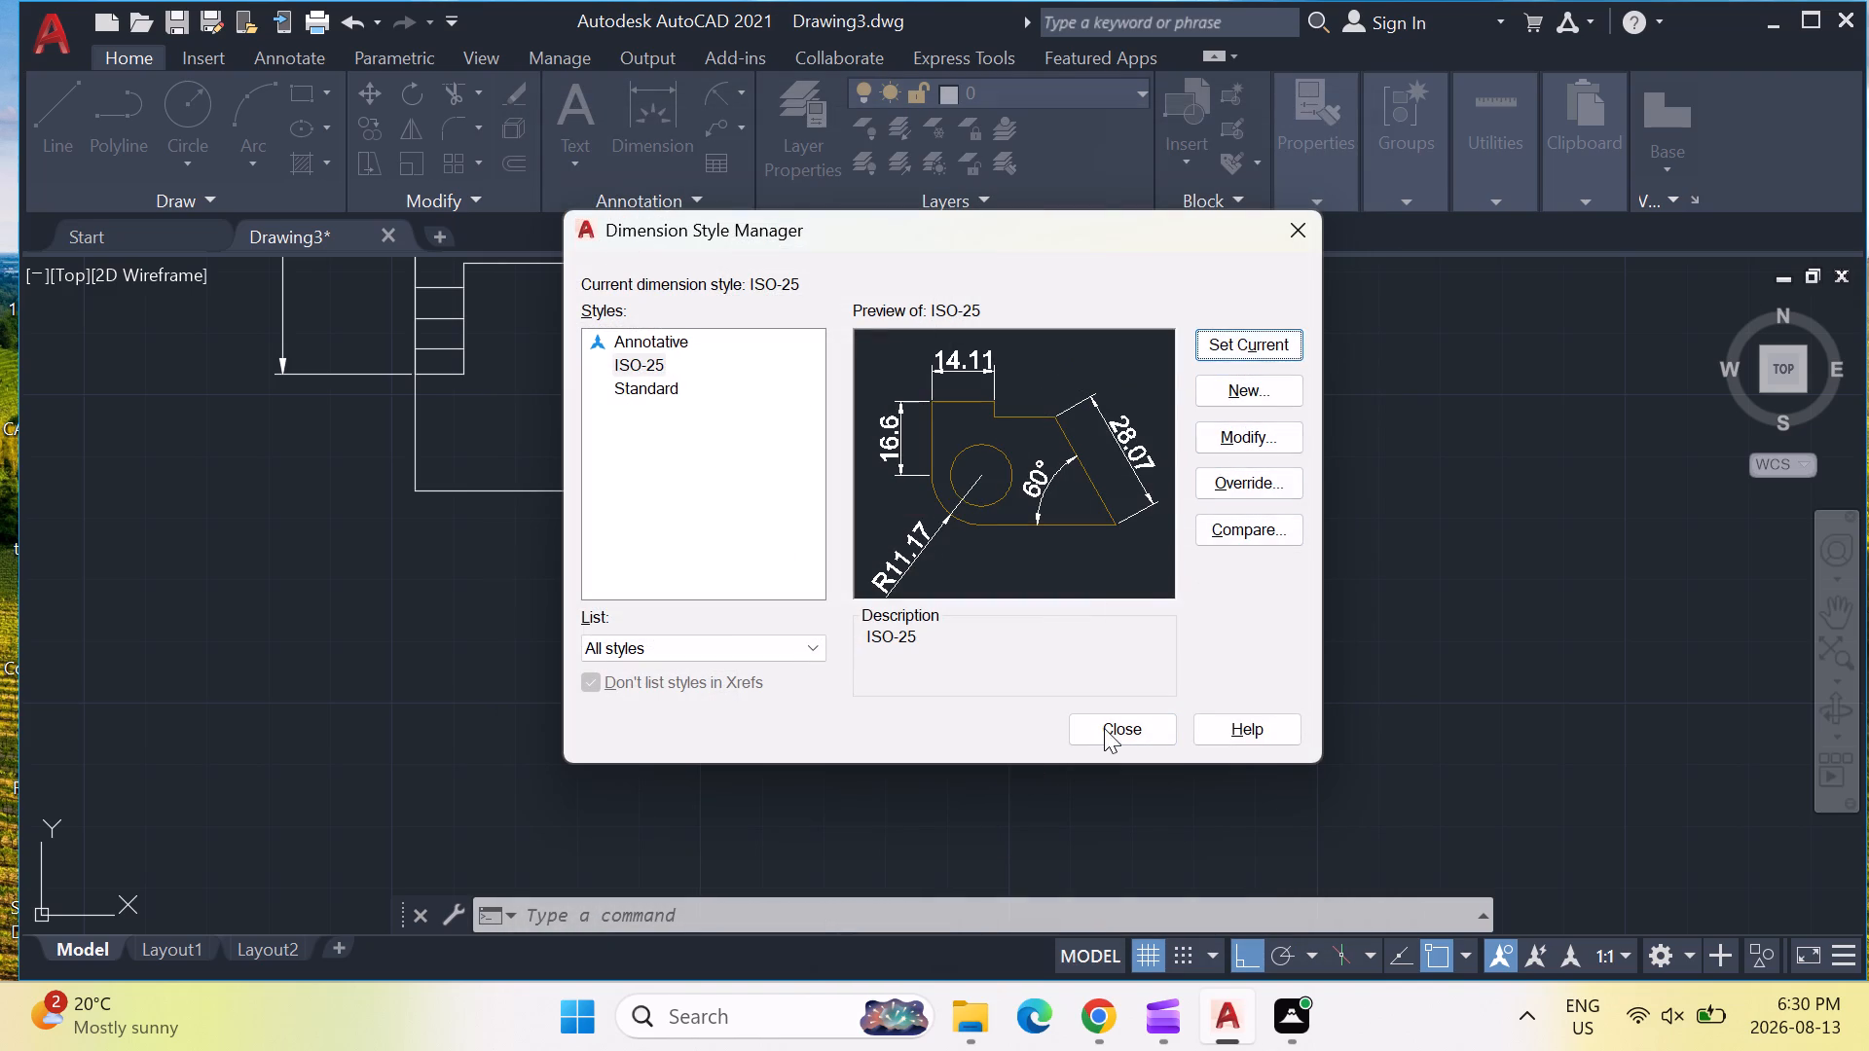
click(1103, 732)
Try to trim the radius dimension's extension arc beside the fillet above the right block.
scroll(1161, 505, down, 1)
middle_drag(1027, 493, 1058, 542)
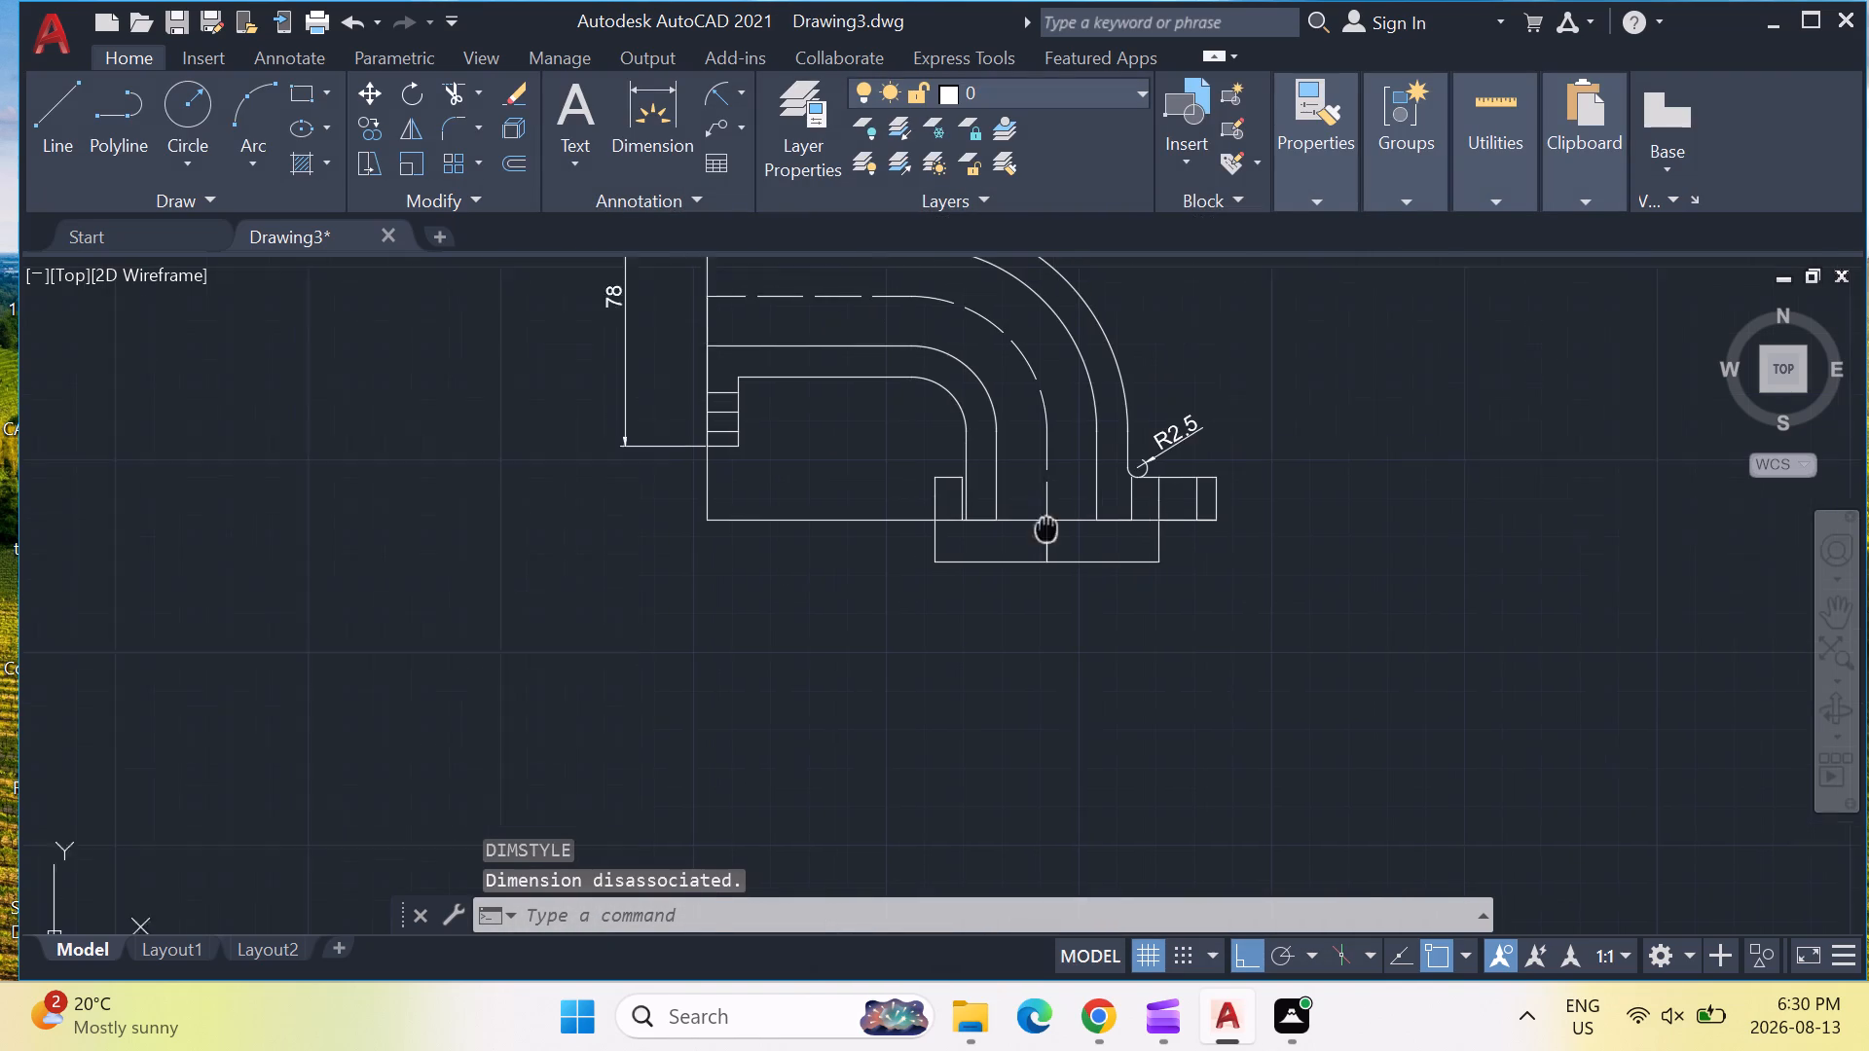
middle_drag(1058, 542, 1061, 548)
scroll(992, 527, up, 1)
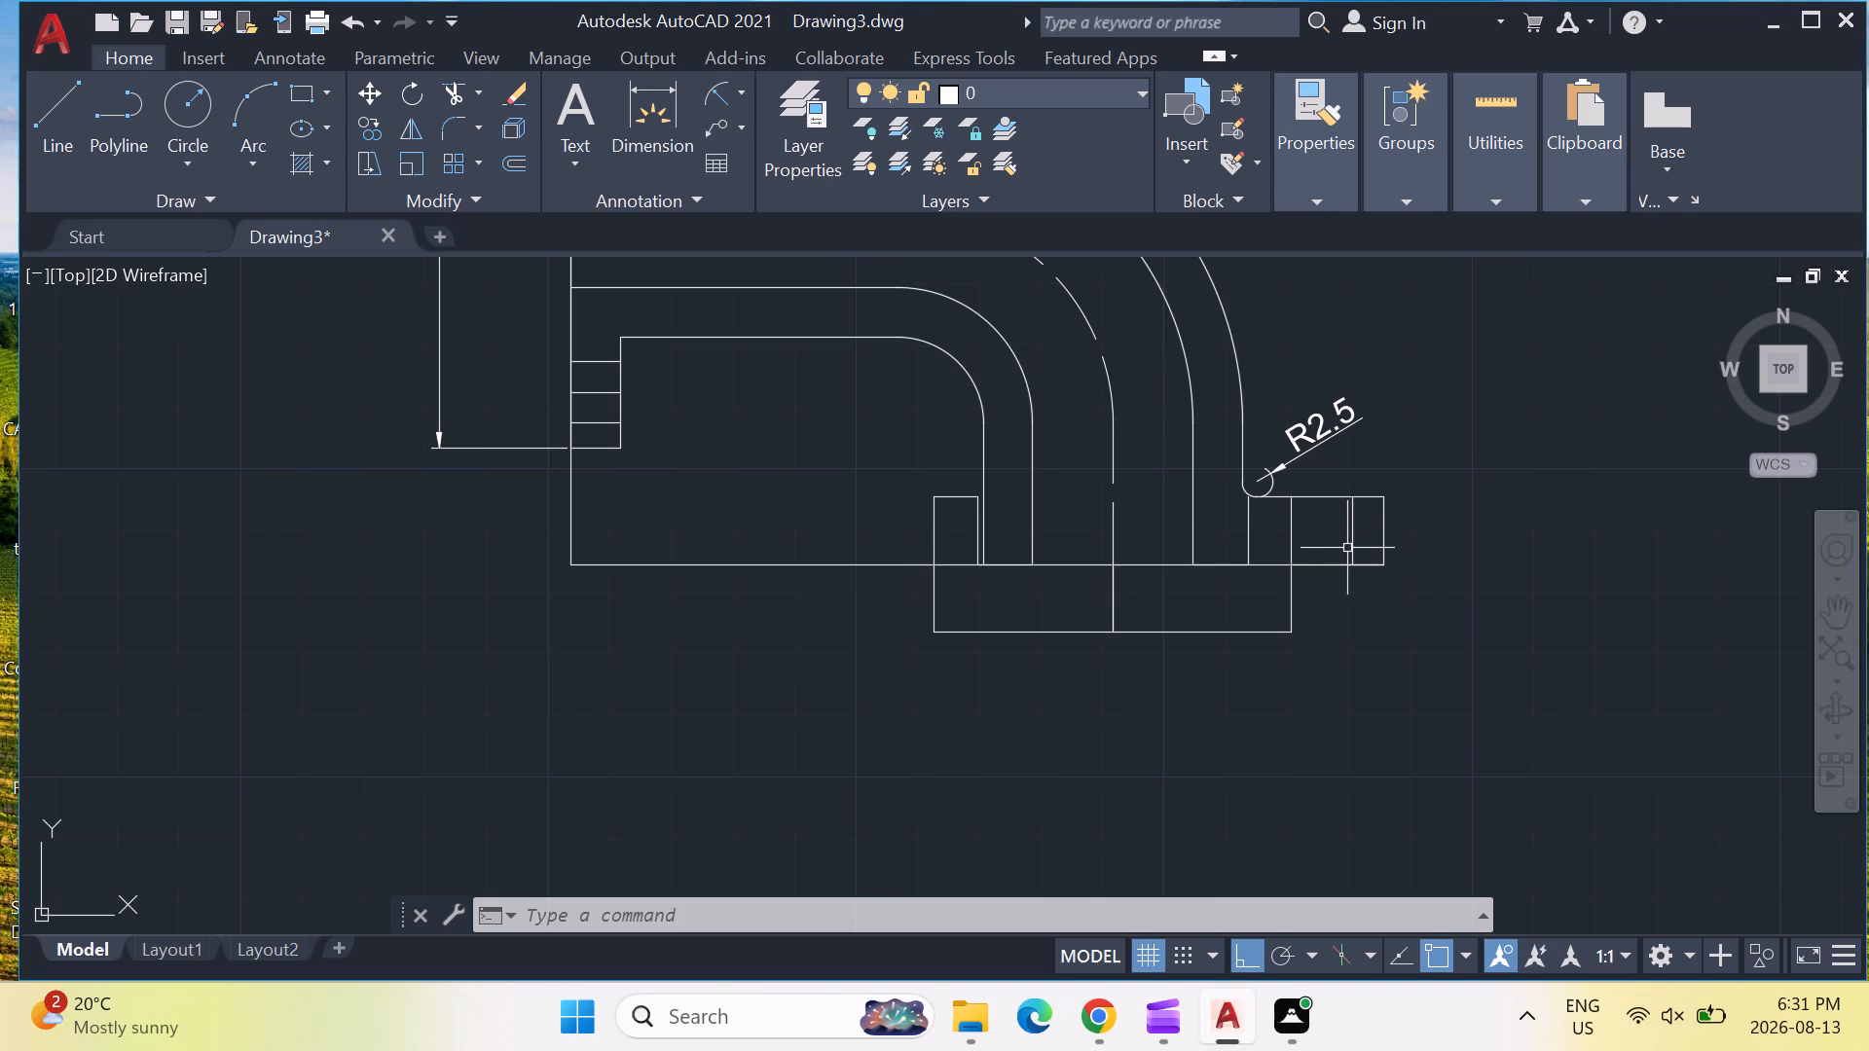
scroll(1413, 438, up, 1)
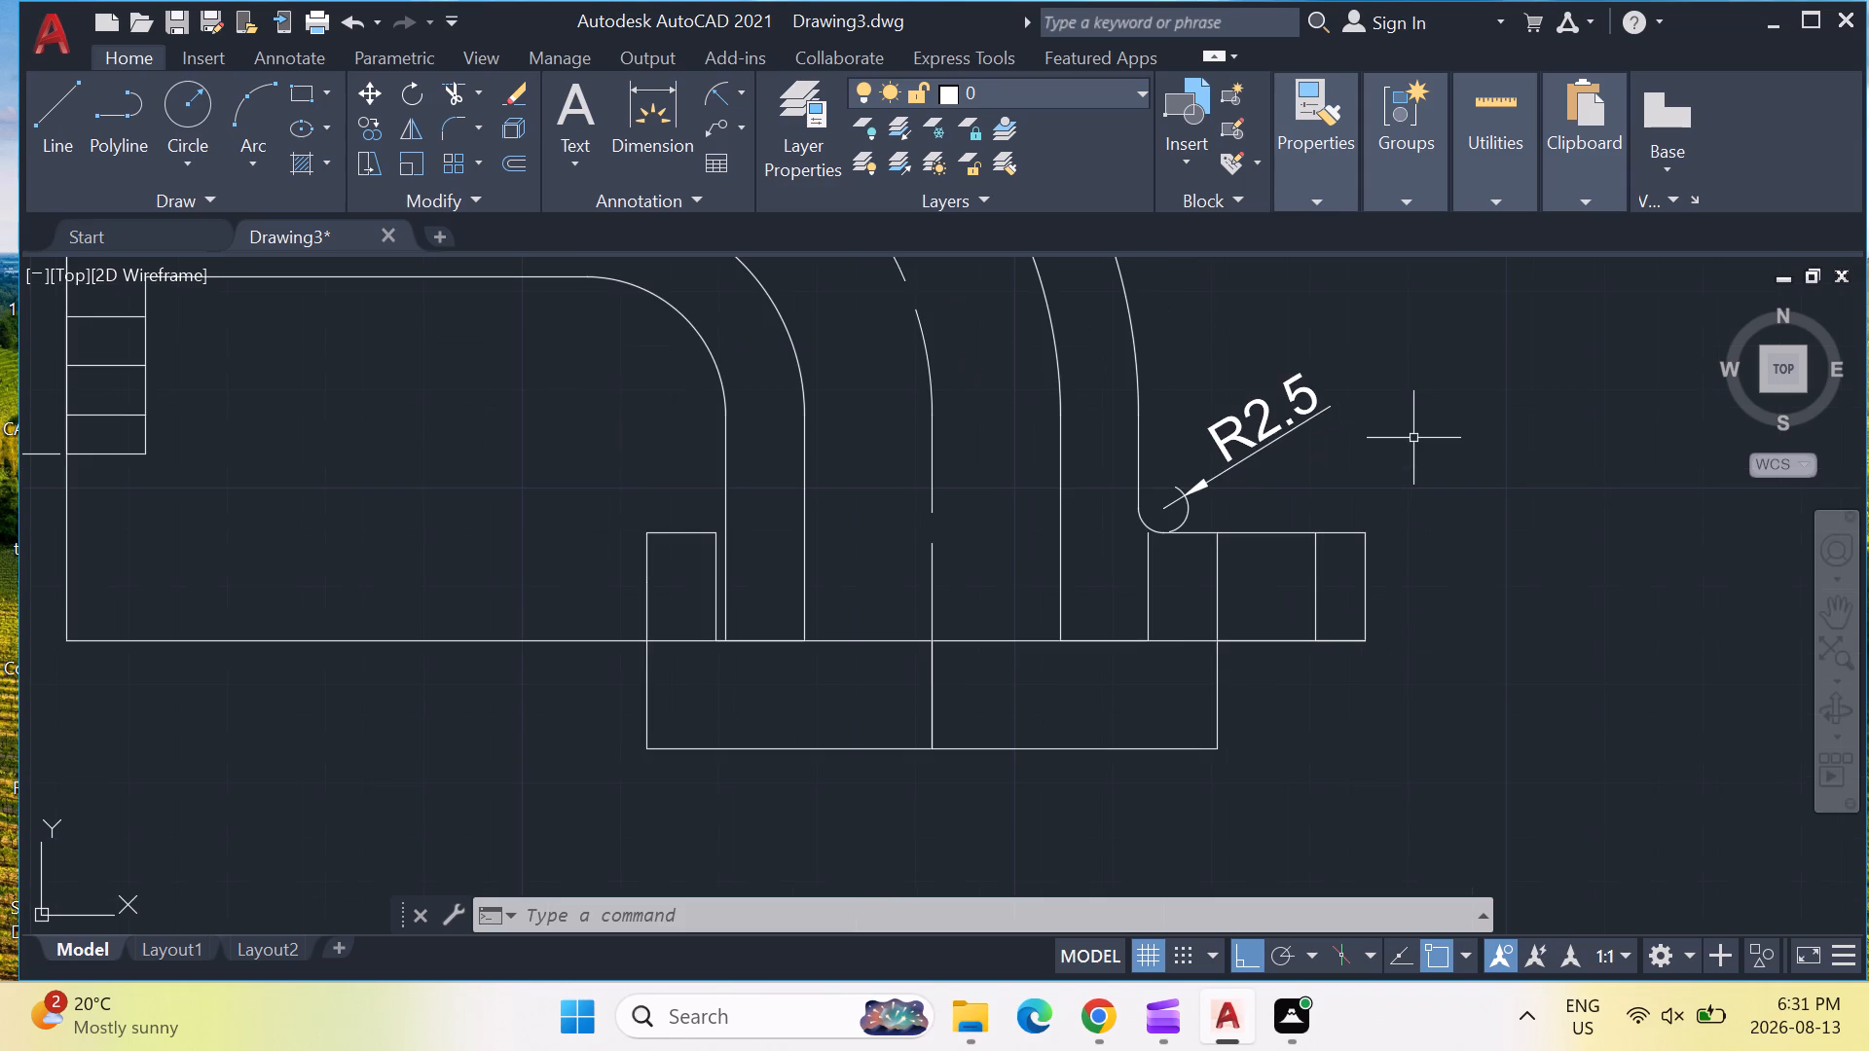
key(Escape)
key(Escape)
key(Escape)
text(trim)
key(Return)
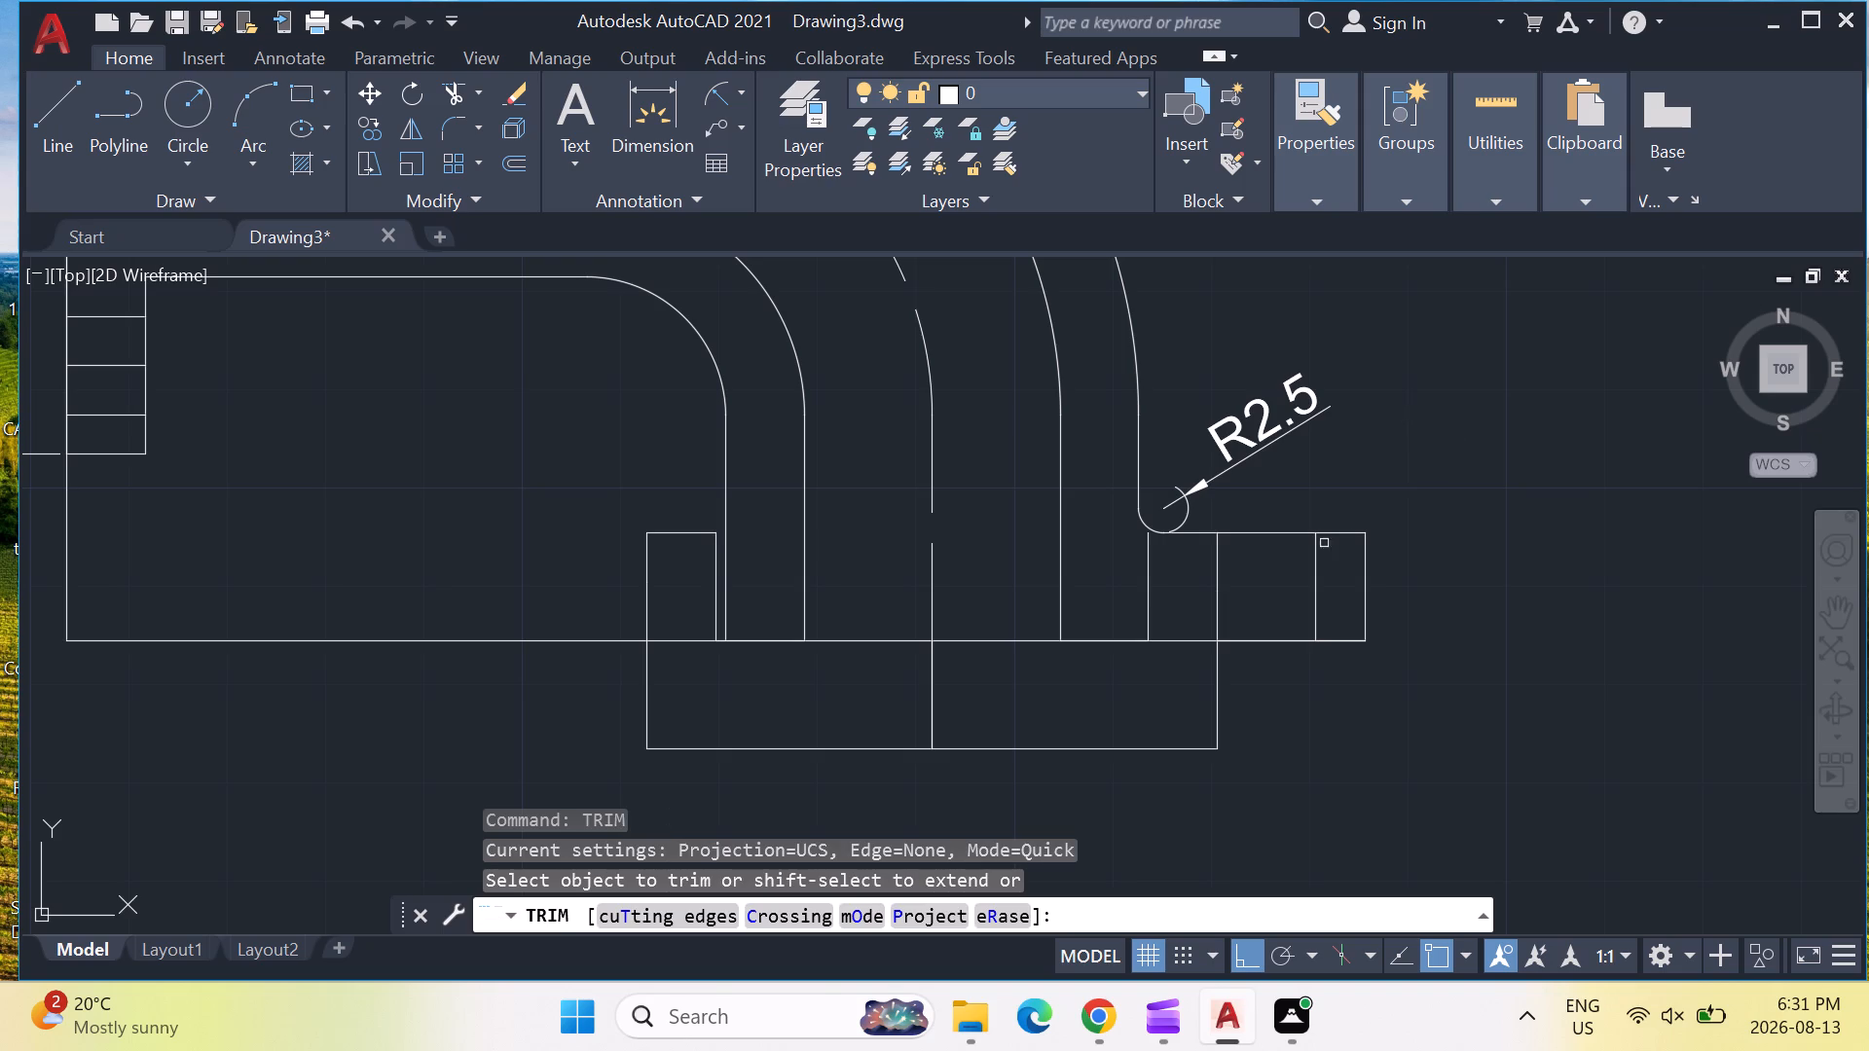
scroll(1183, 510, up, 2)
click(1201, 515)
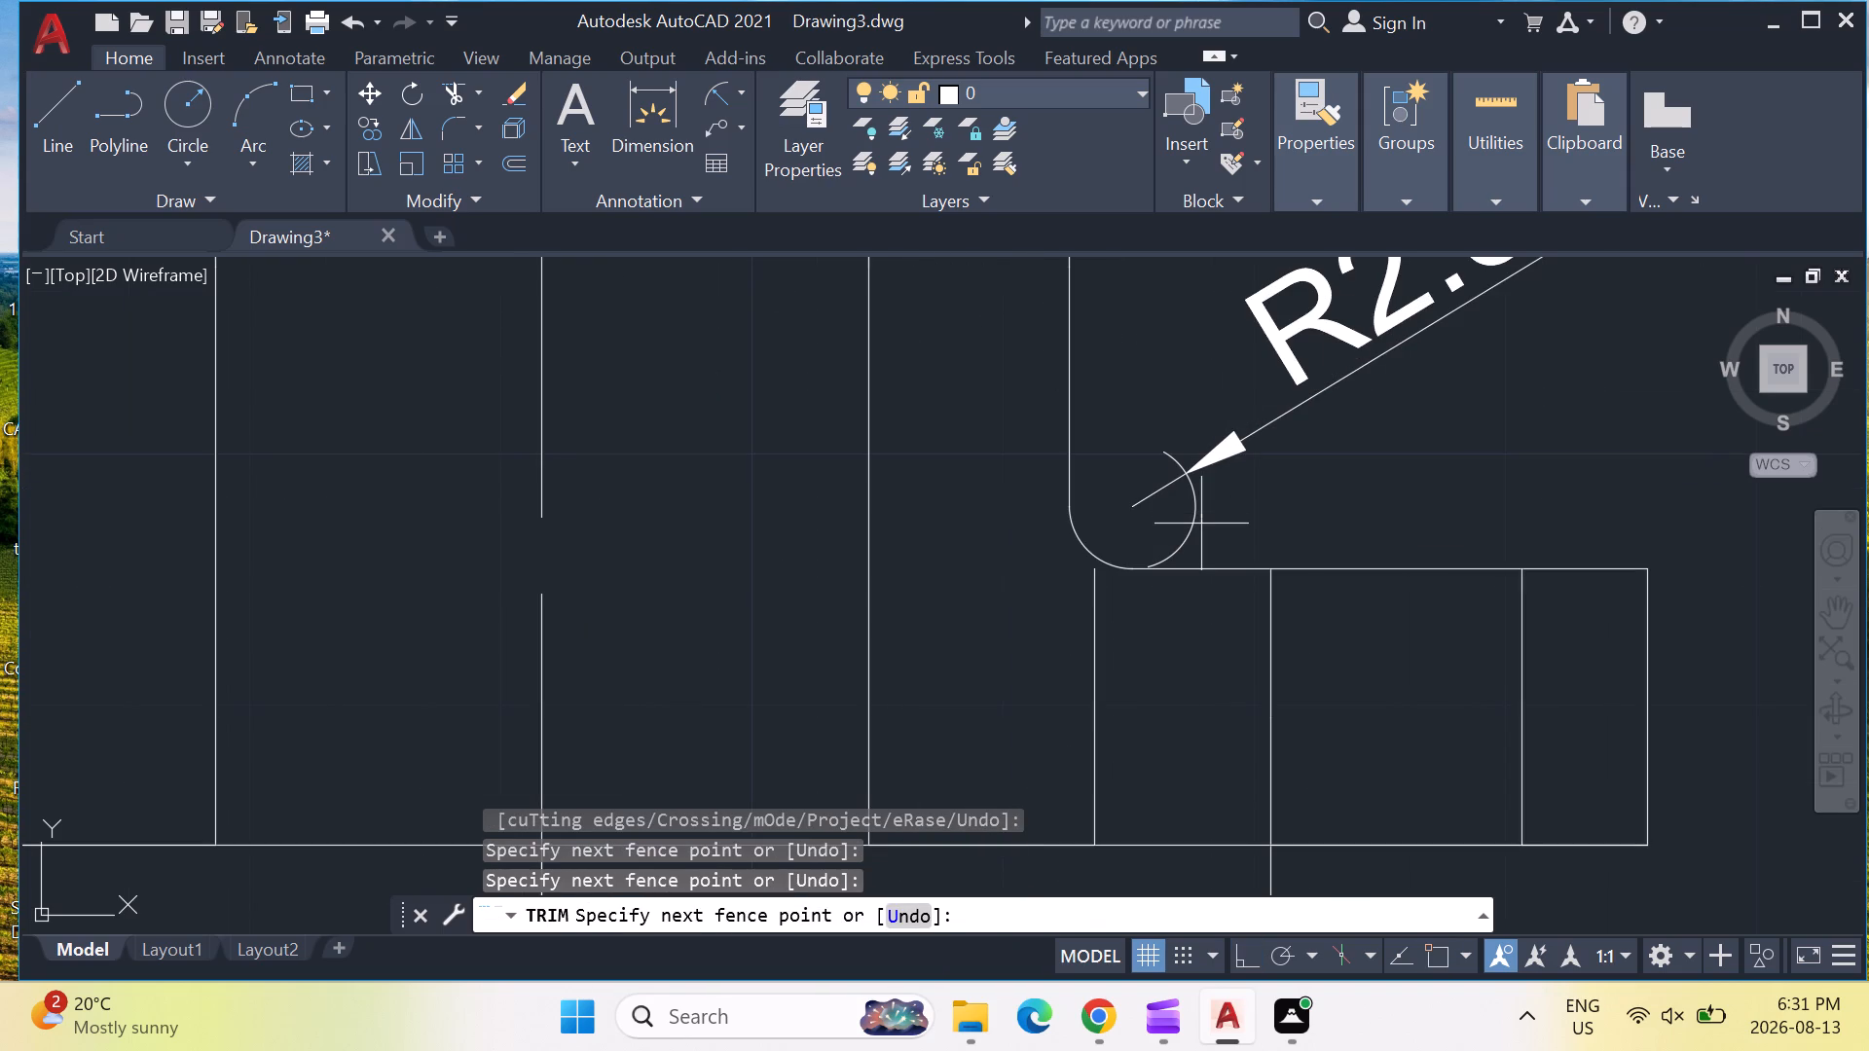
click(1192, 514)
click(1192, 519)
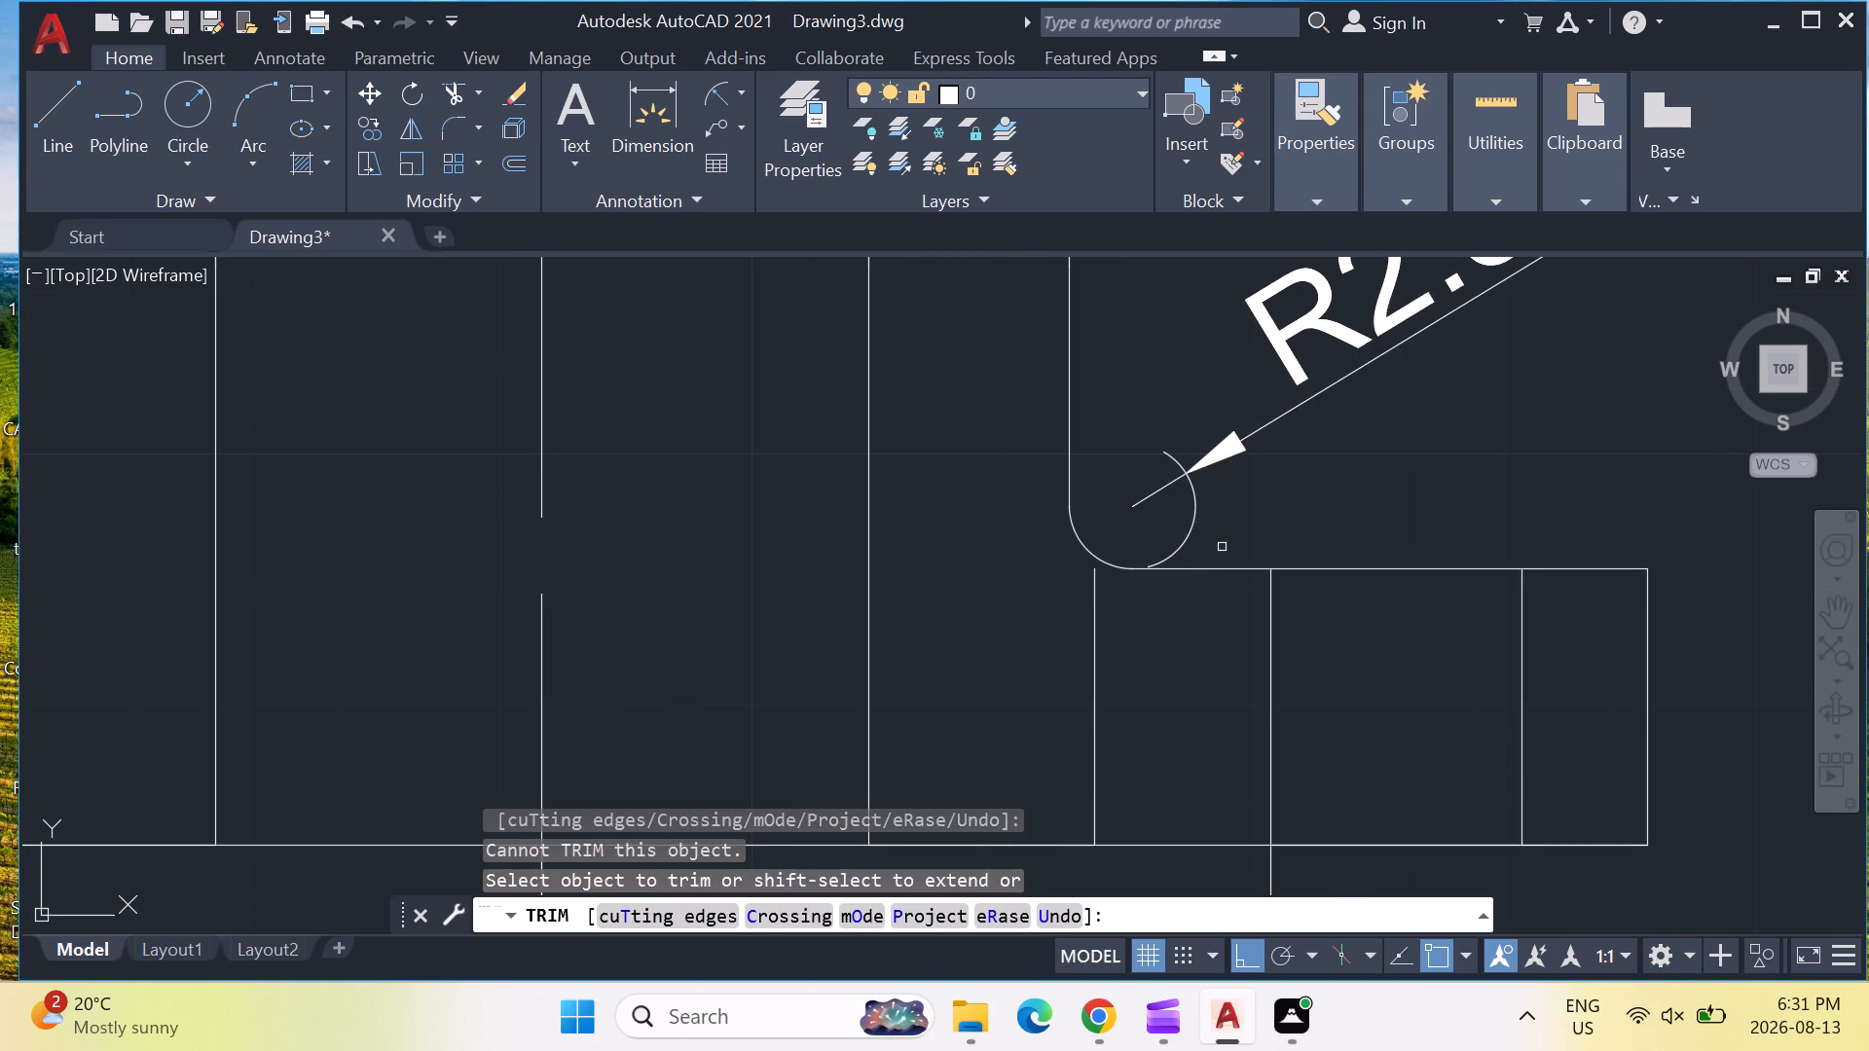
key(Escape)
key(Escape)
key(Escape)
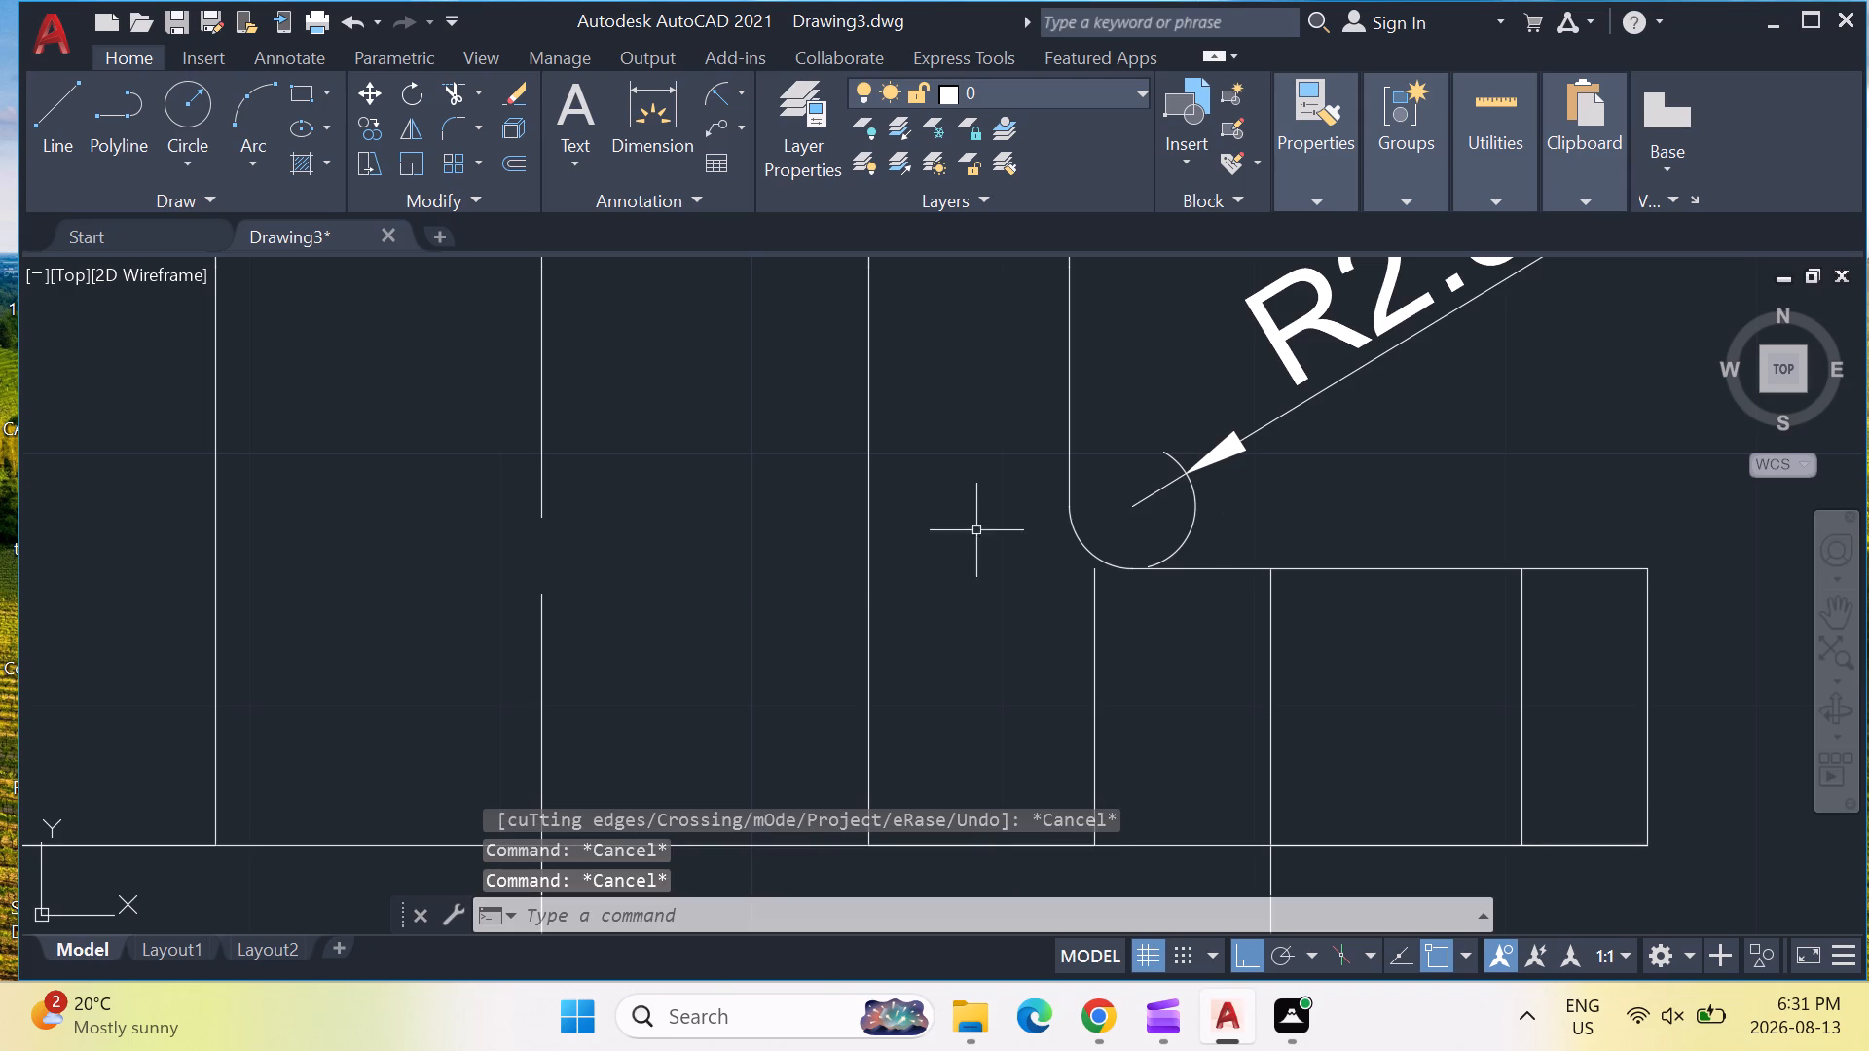
Extend the right block's leftmost vertical line up to the fillet arc.
scroll(1004, 608, up, 1)
scroll(1028, 567, down, 1)
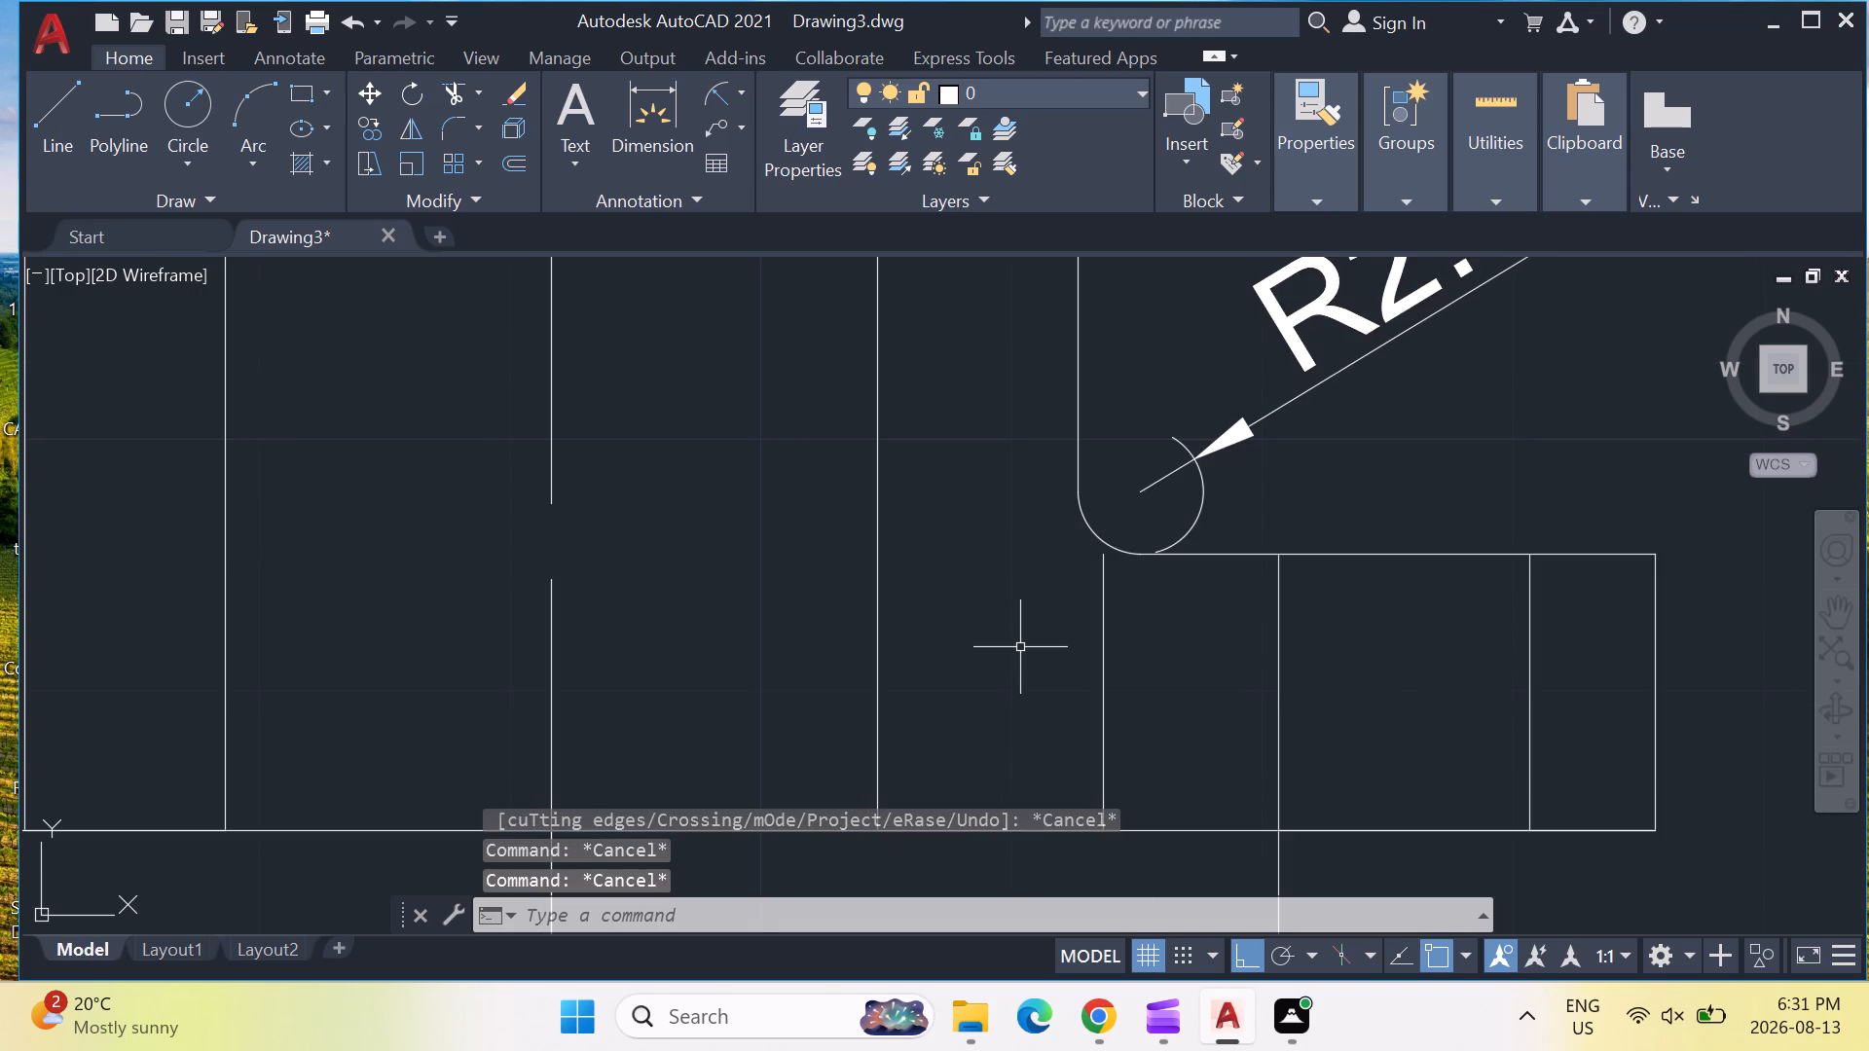
key(Escape)
text(ex)
key(Return)
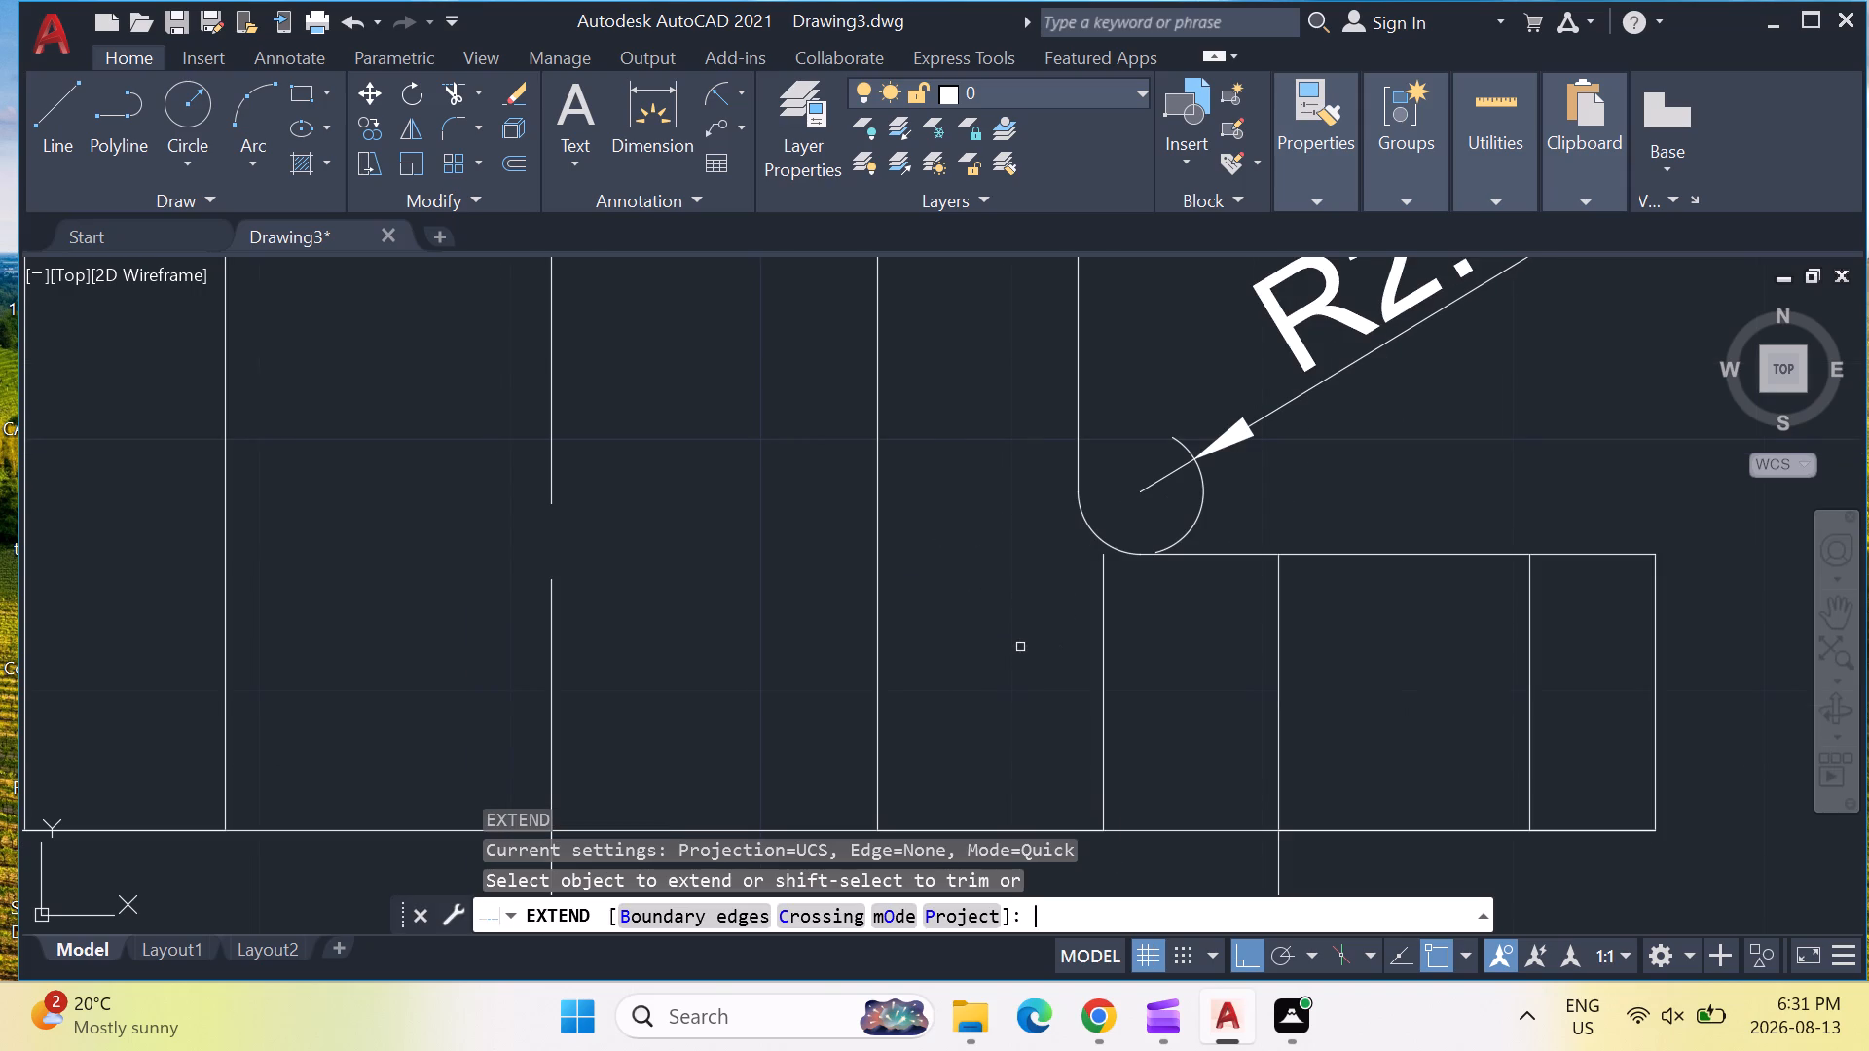
click(1102, 600)
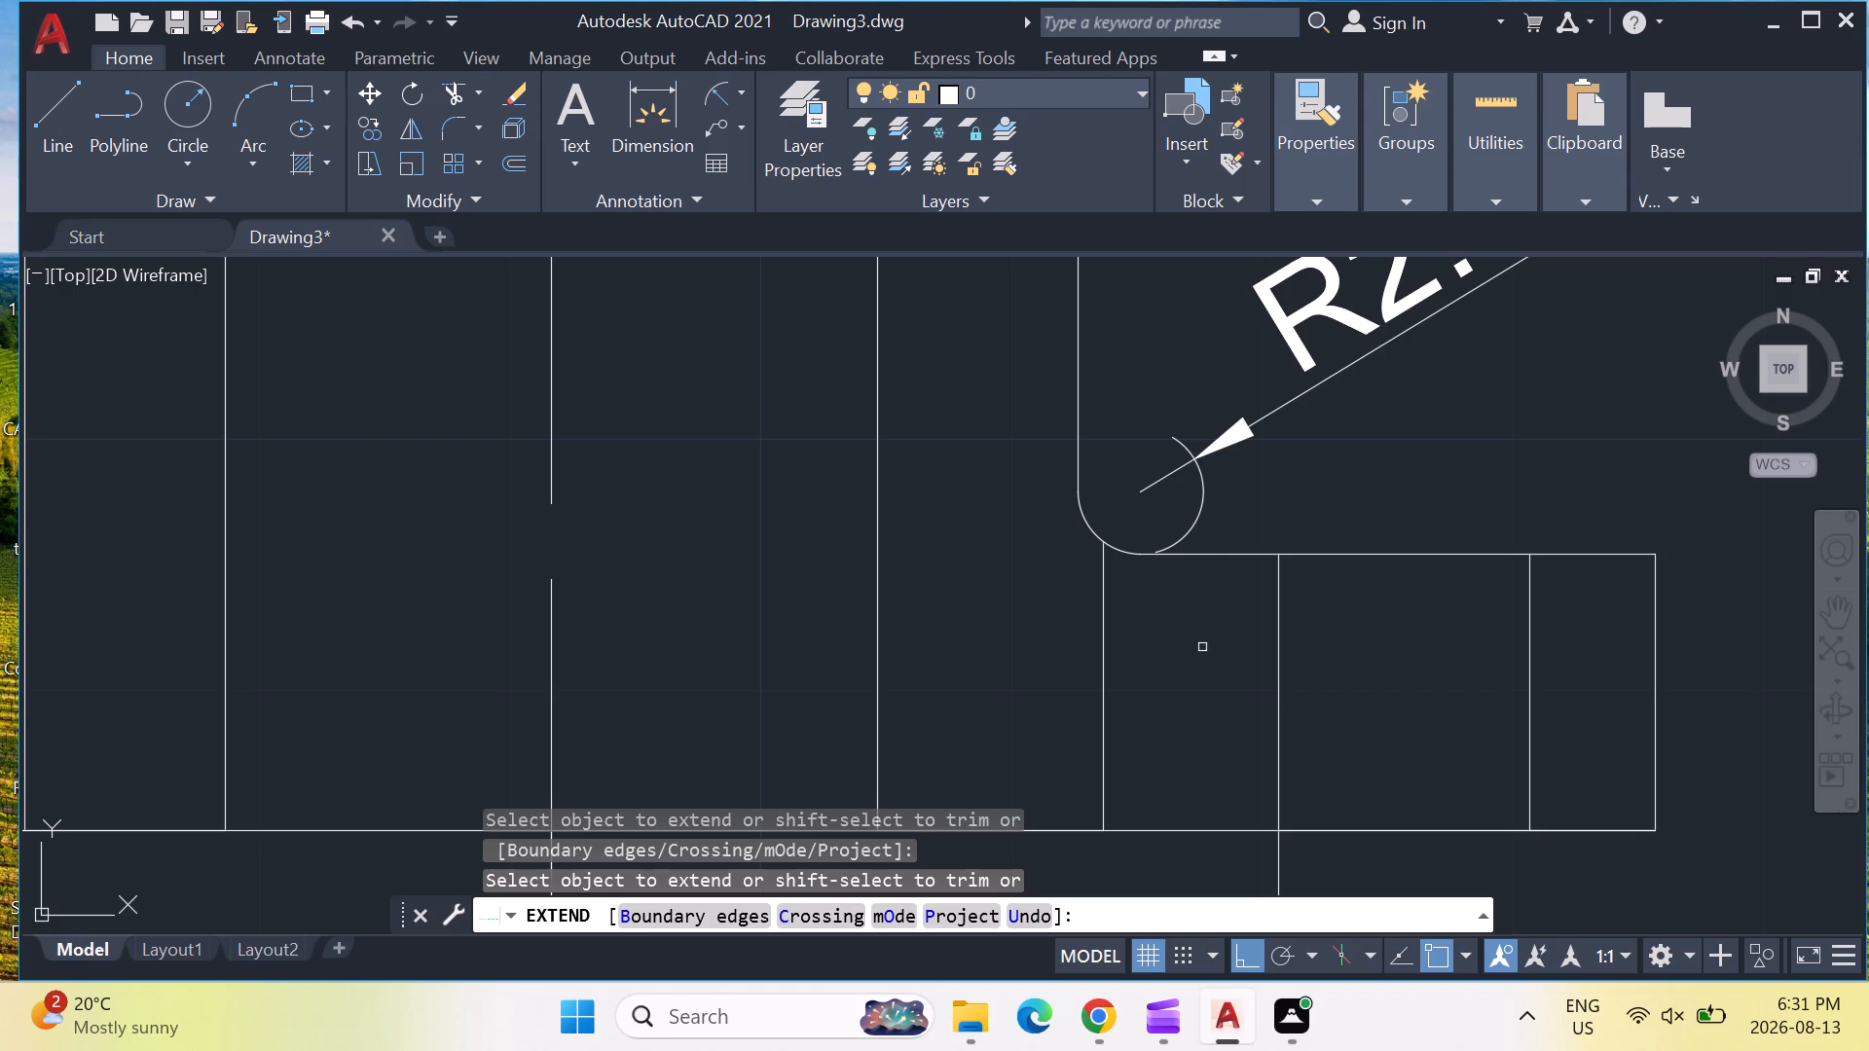
scroll(1231, 622, down, 2)
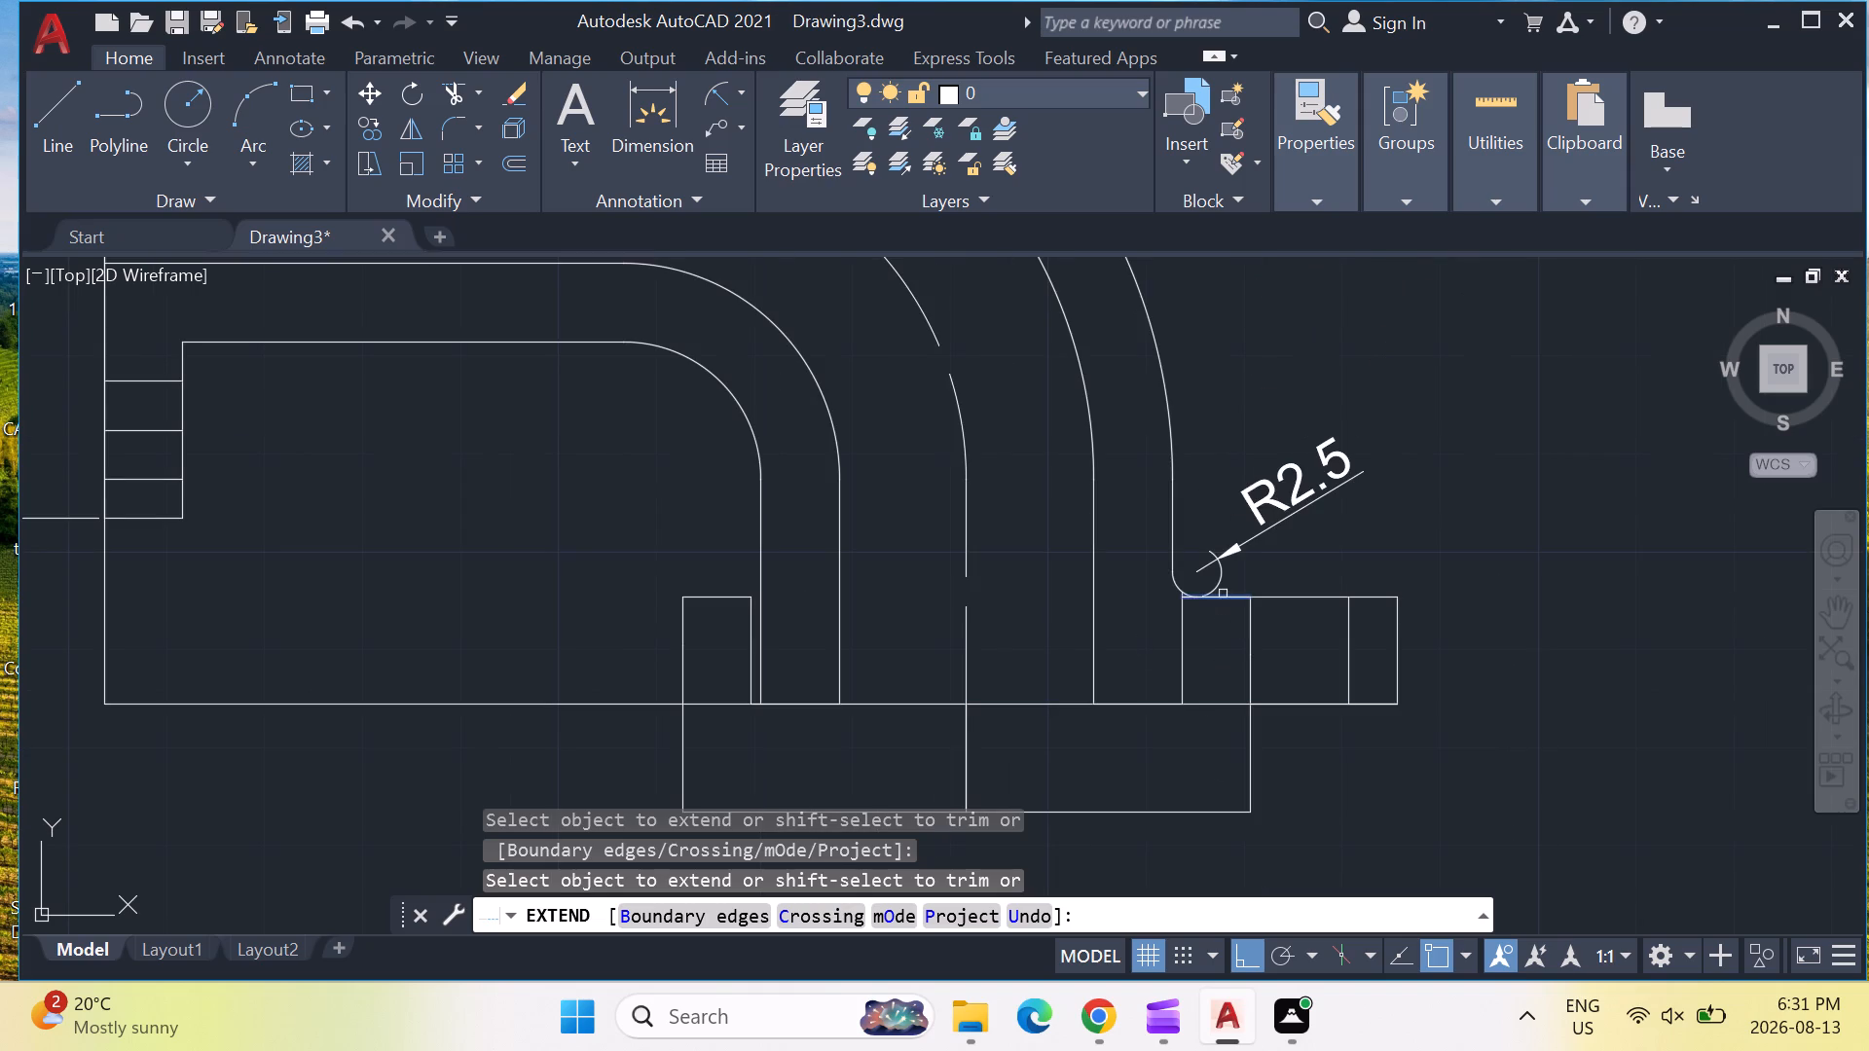
key(Escape)
key(Escape)
key(Escape)
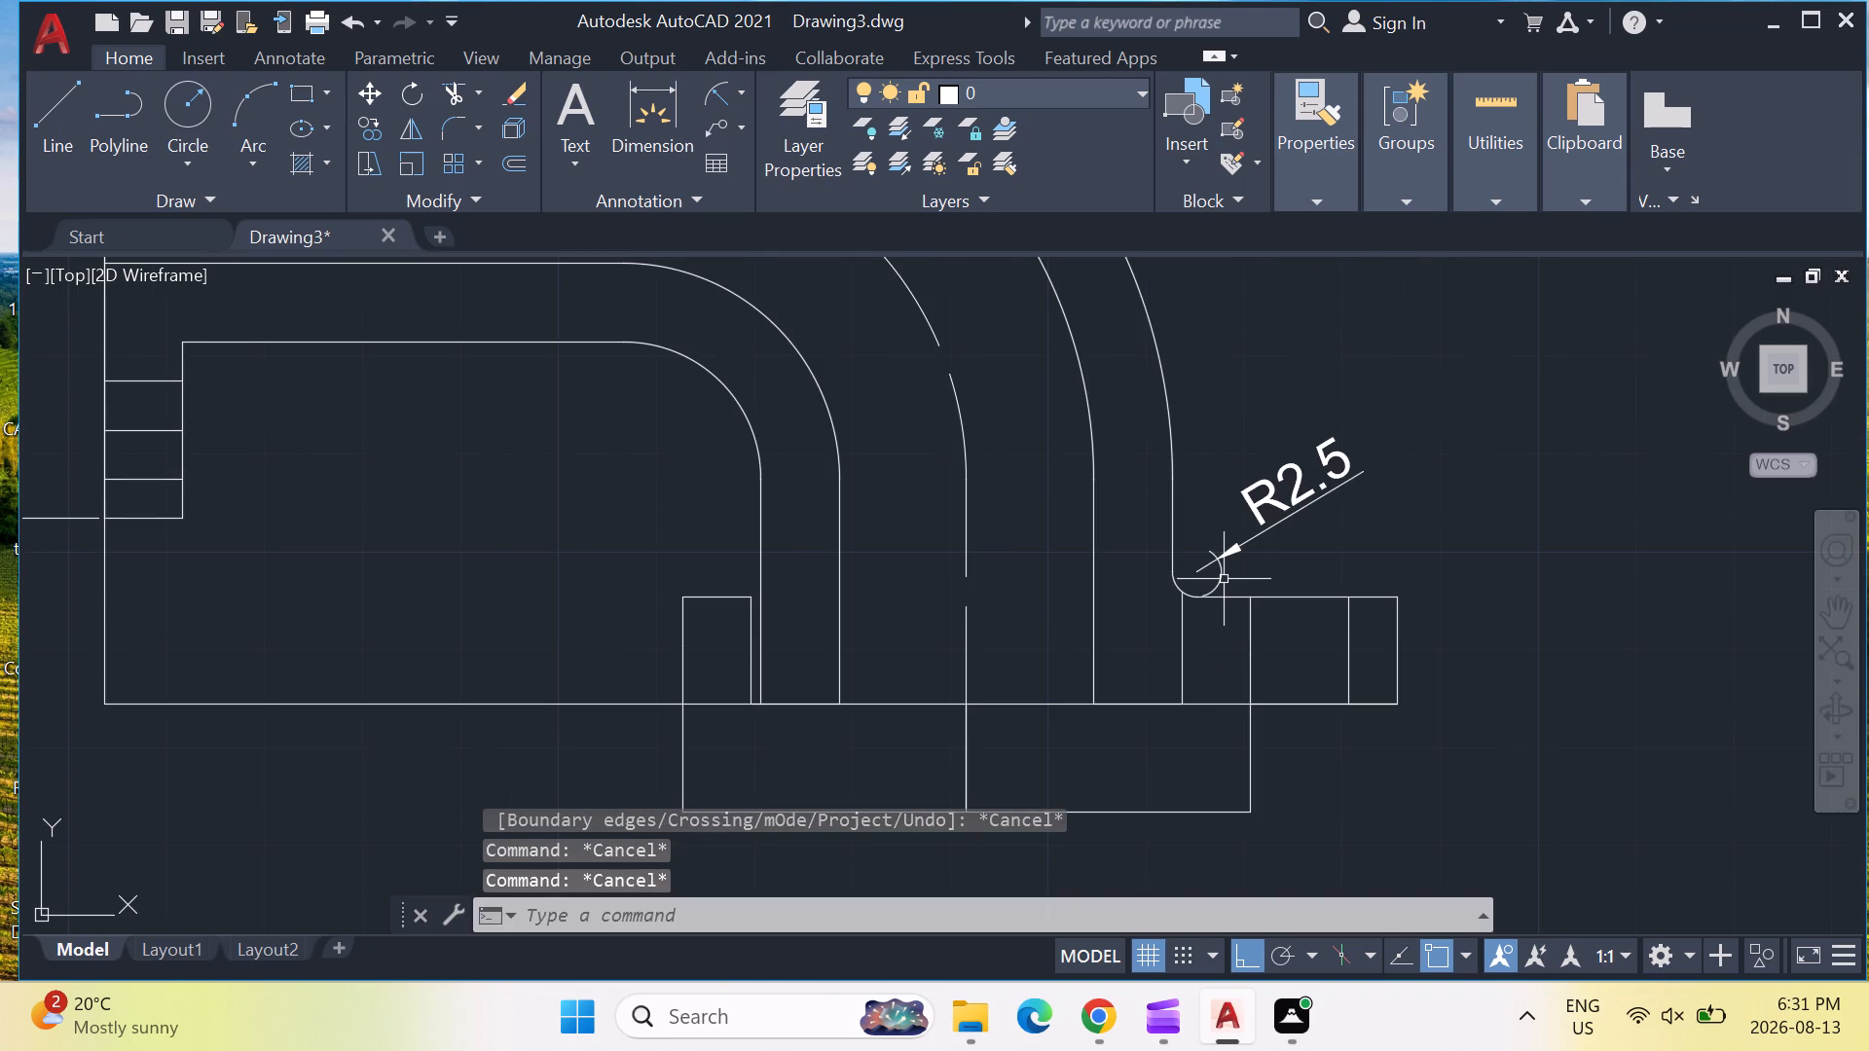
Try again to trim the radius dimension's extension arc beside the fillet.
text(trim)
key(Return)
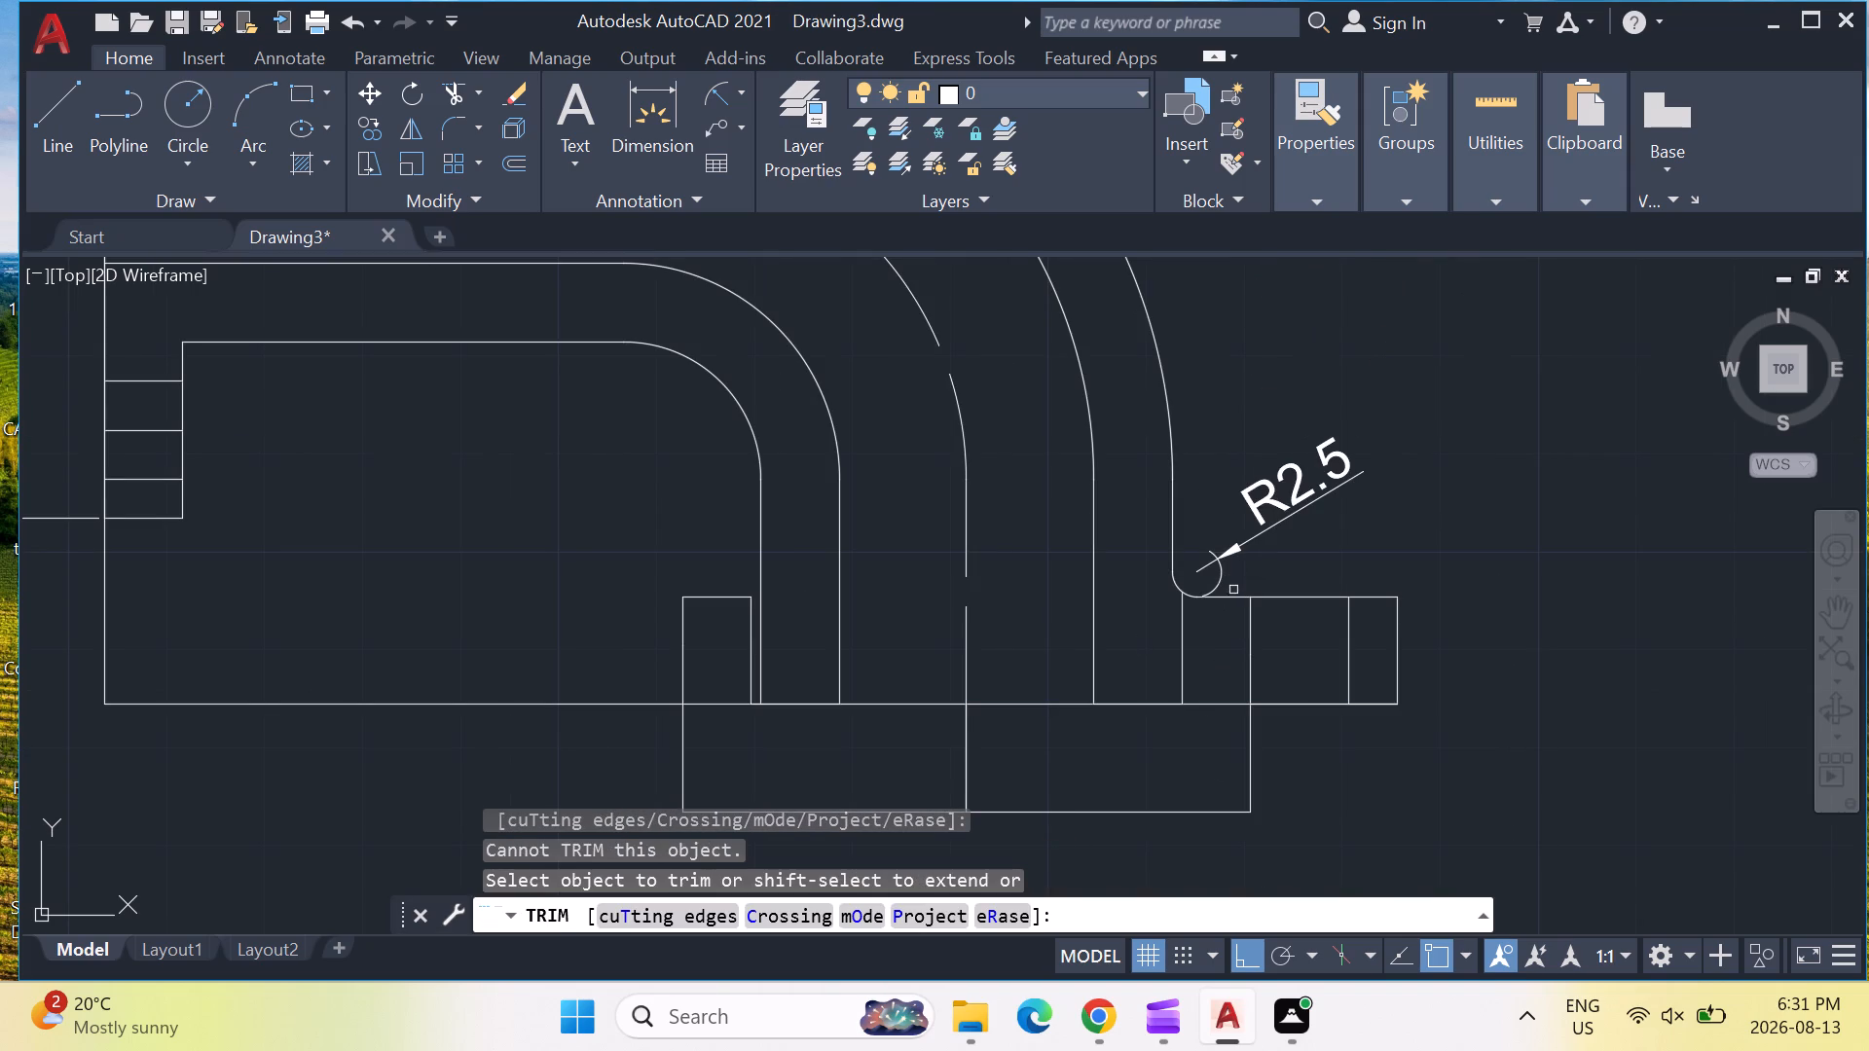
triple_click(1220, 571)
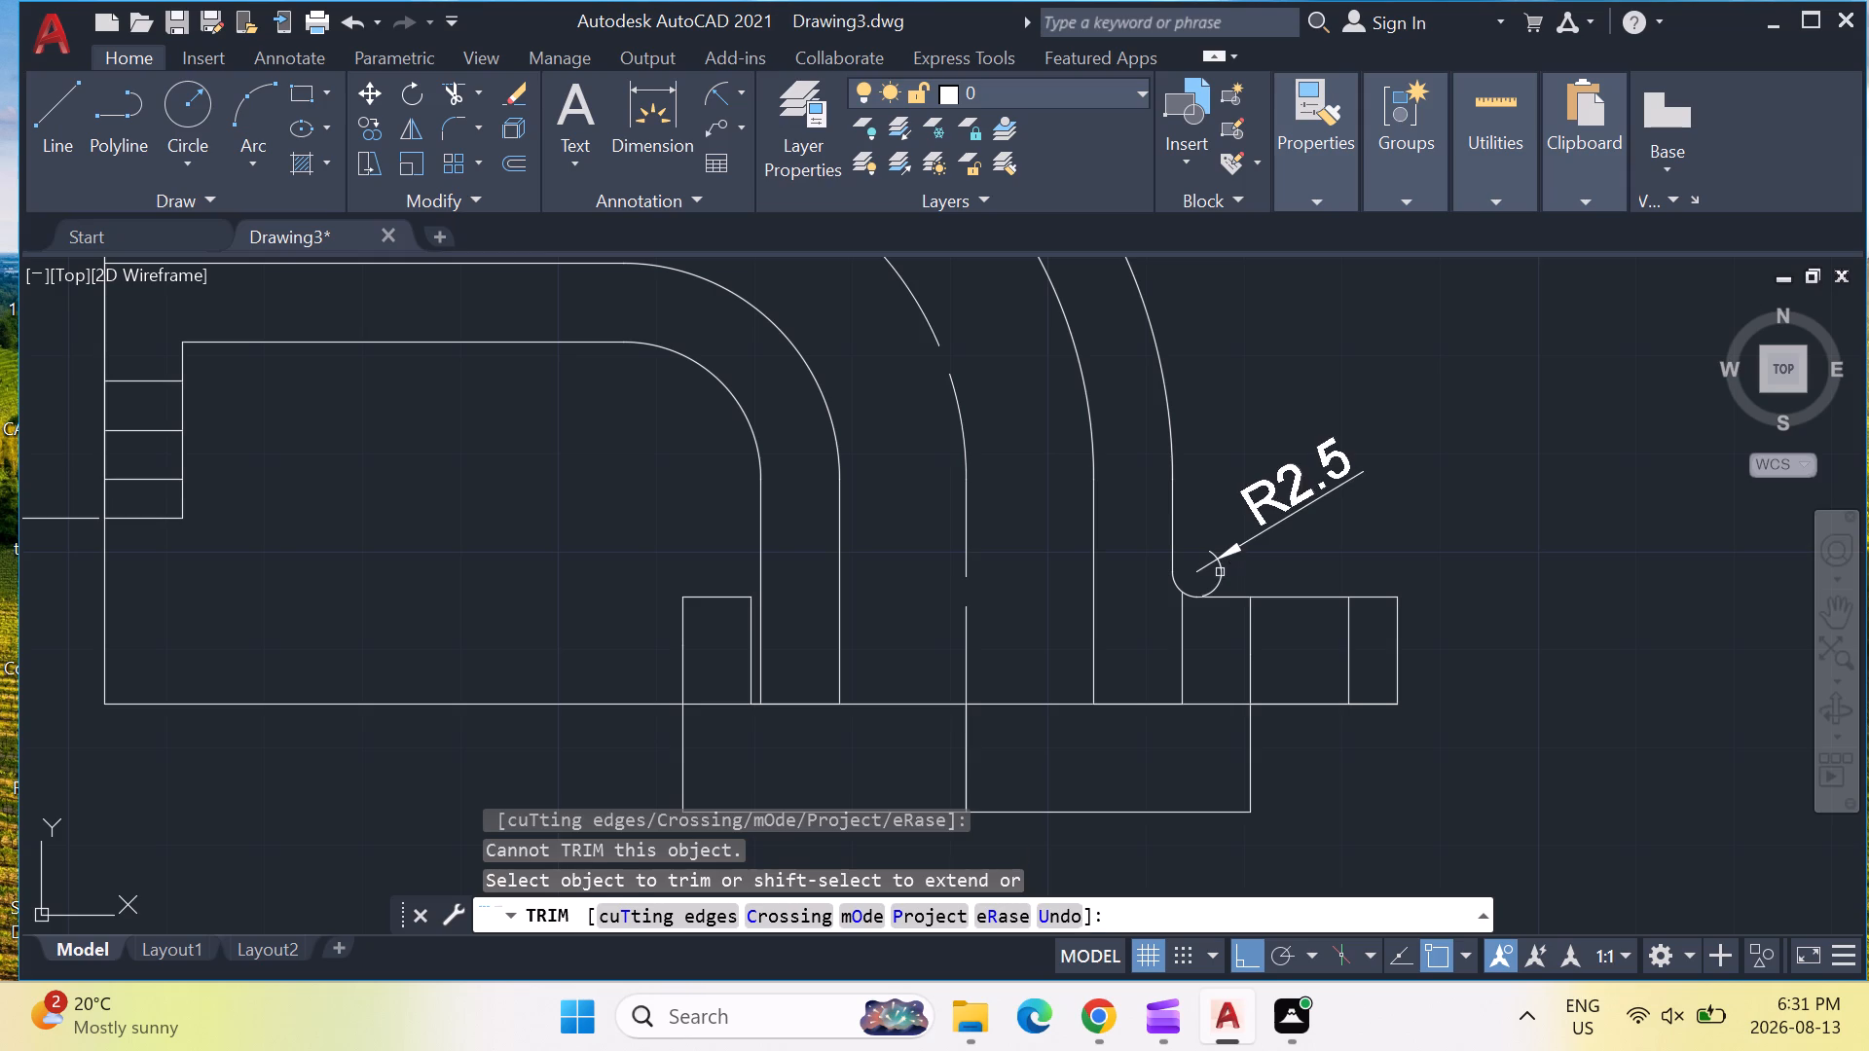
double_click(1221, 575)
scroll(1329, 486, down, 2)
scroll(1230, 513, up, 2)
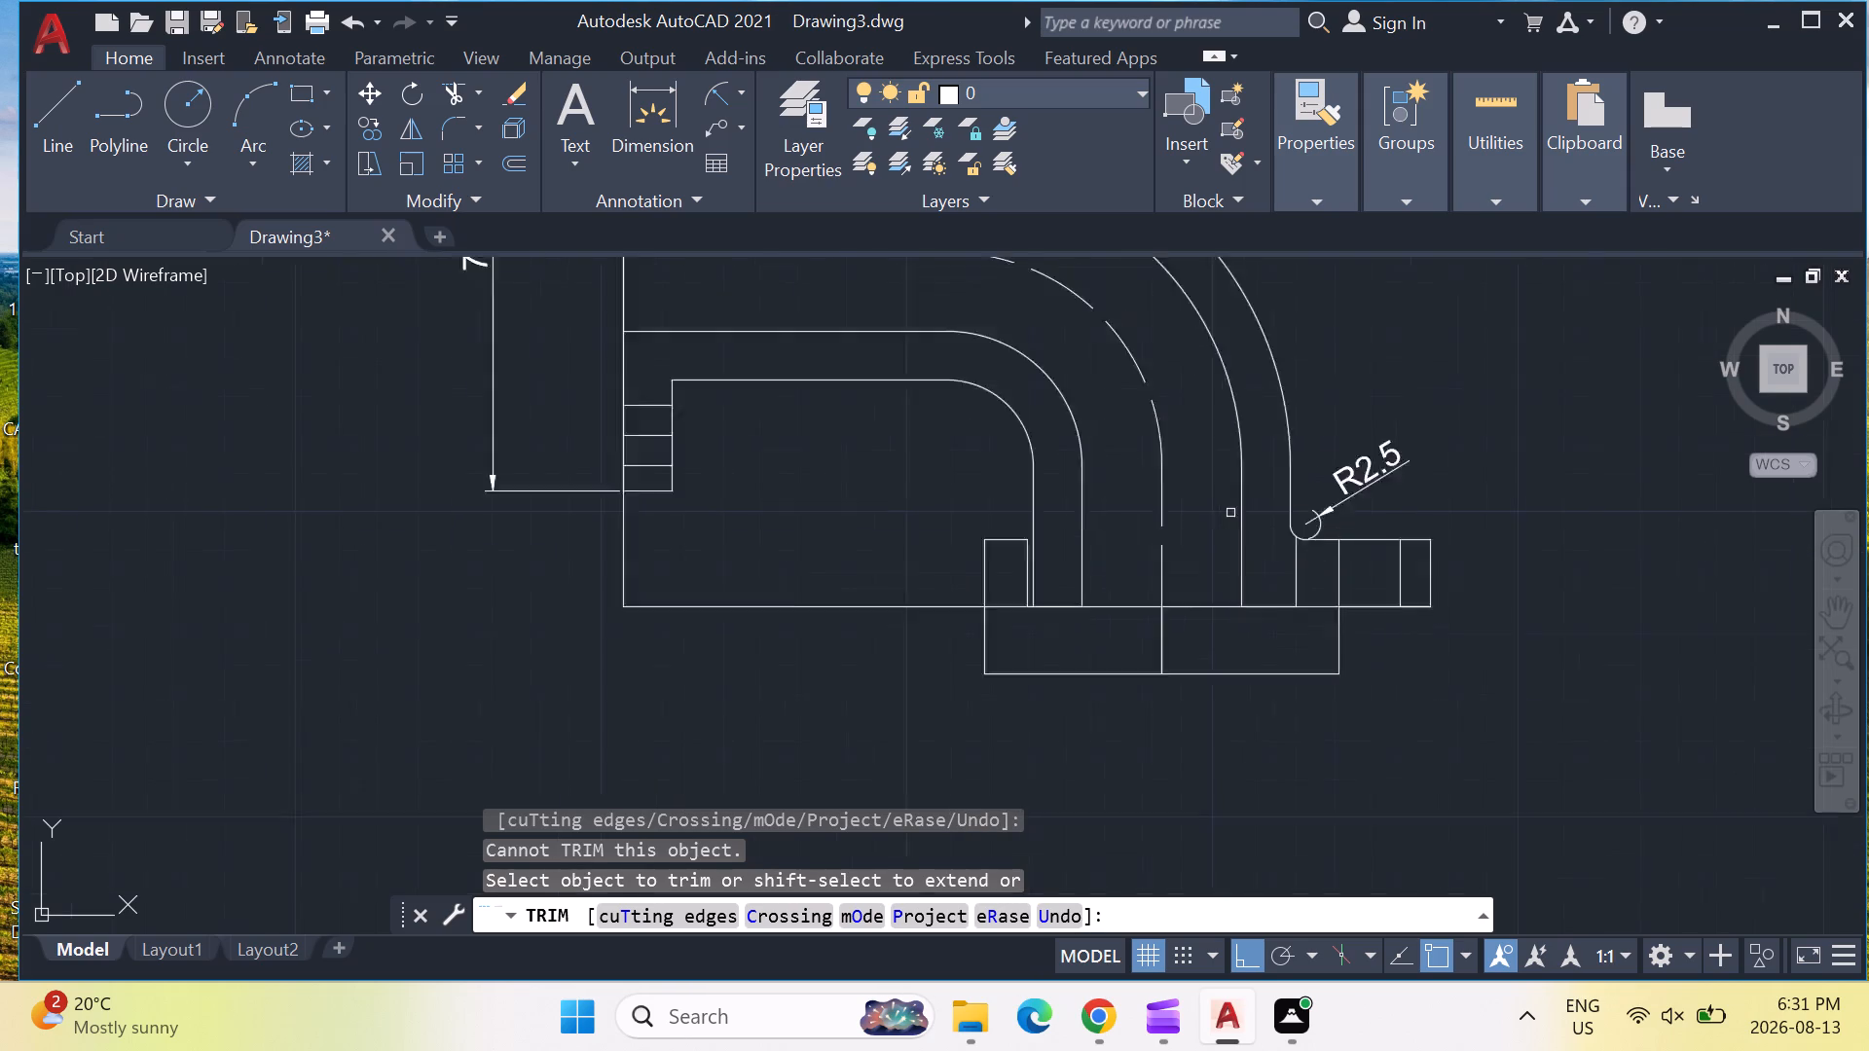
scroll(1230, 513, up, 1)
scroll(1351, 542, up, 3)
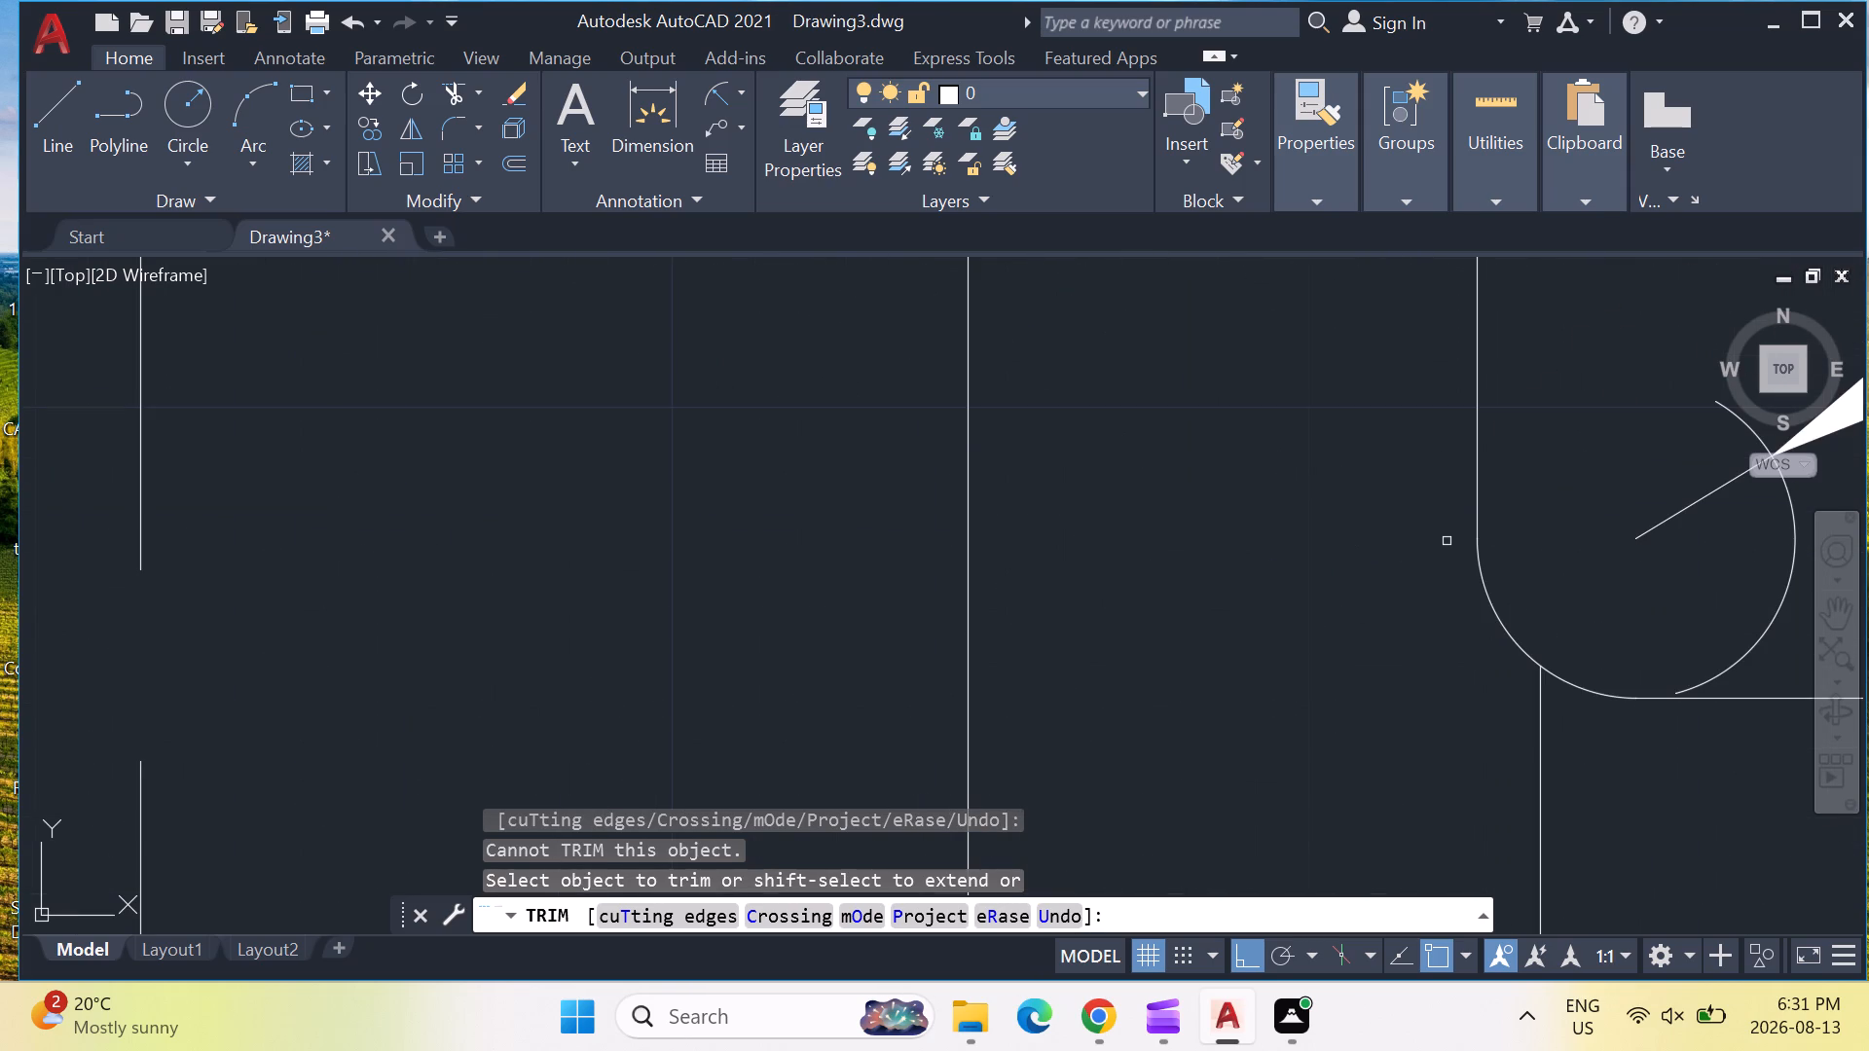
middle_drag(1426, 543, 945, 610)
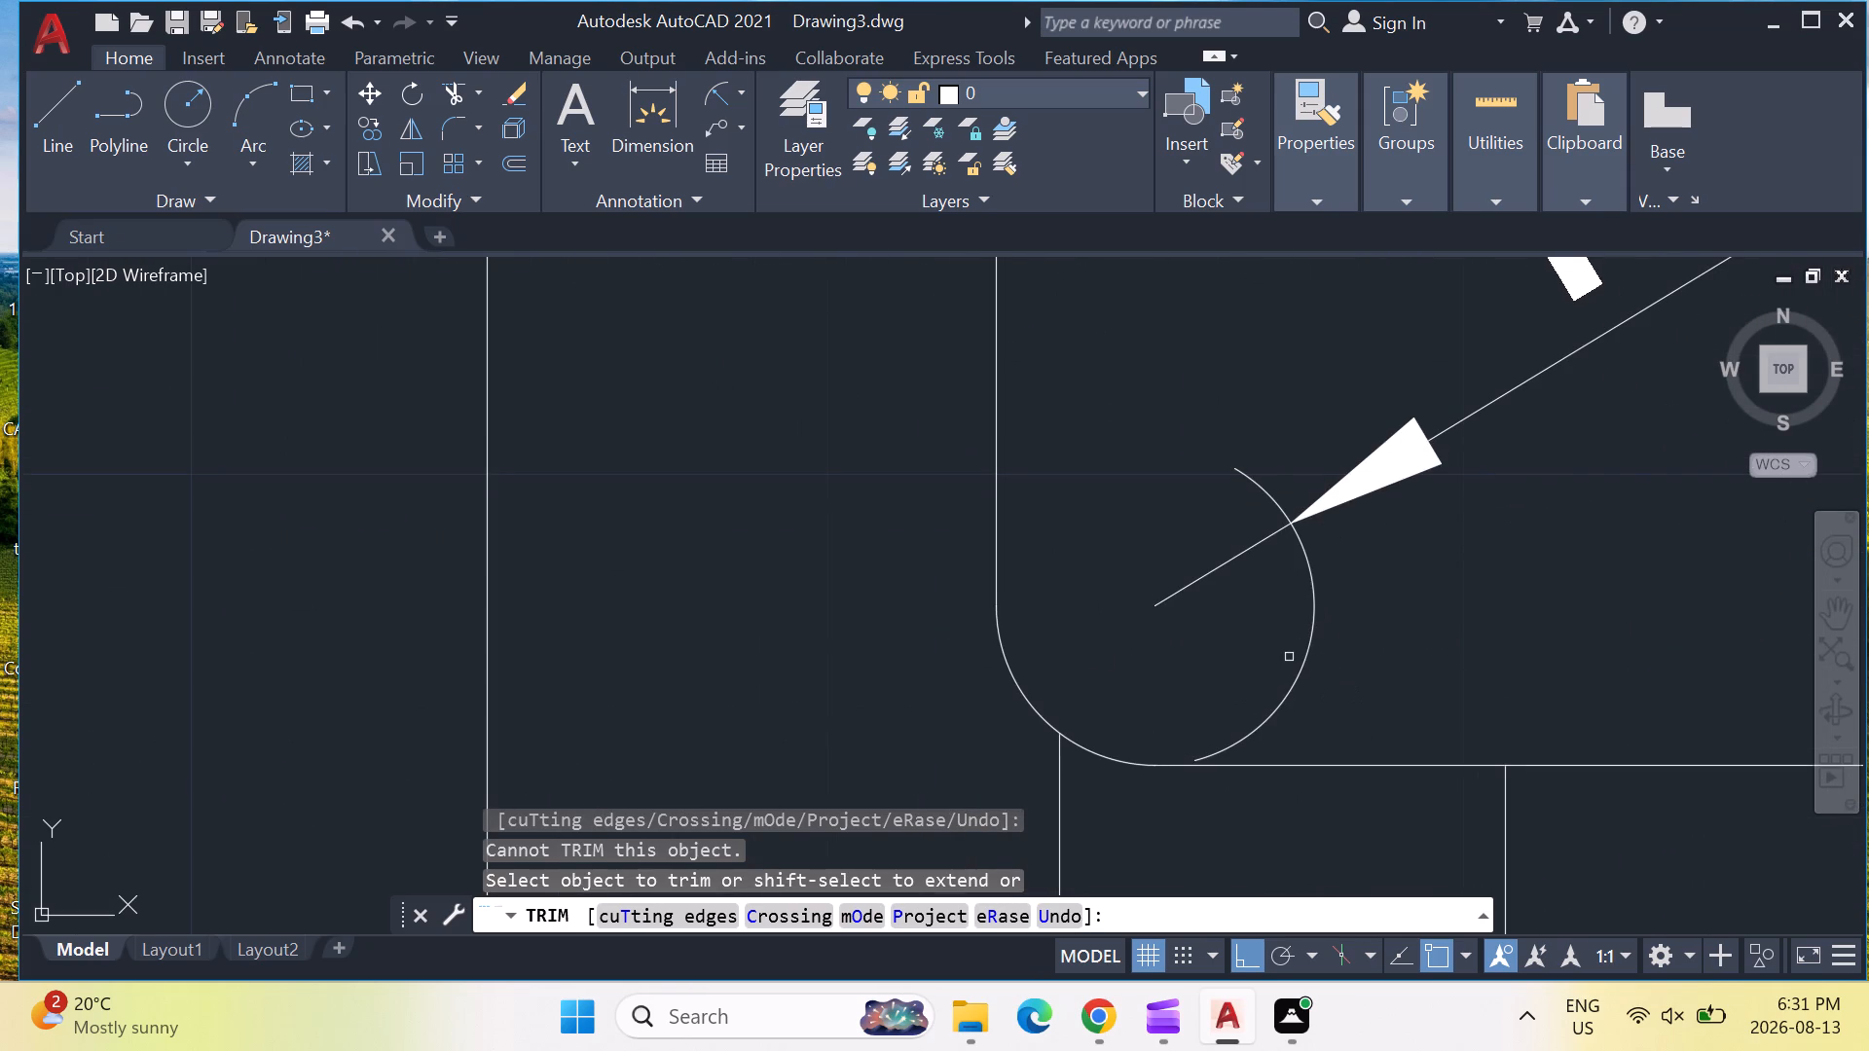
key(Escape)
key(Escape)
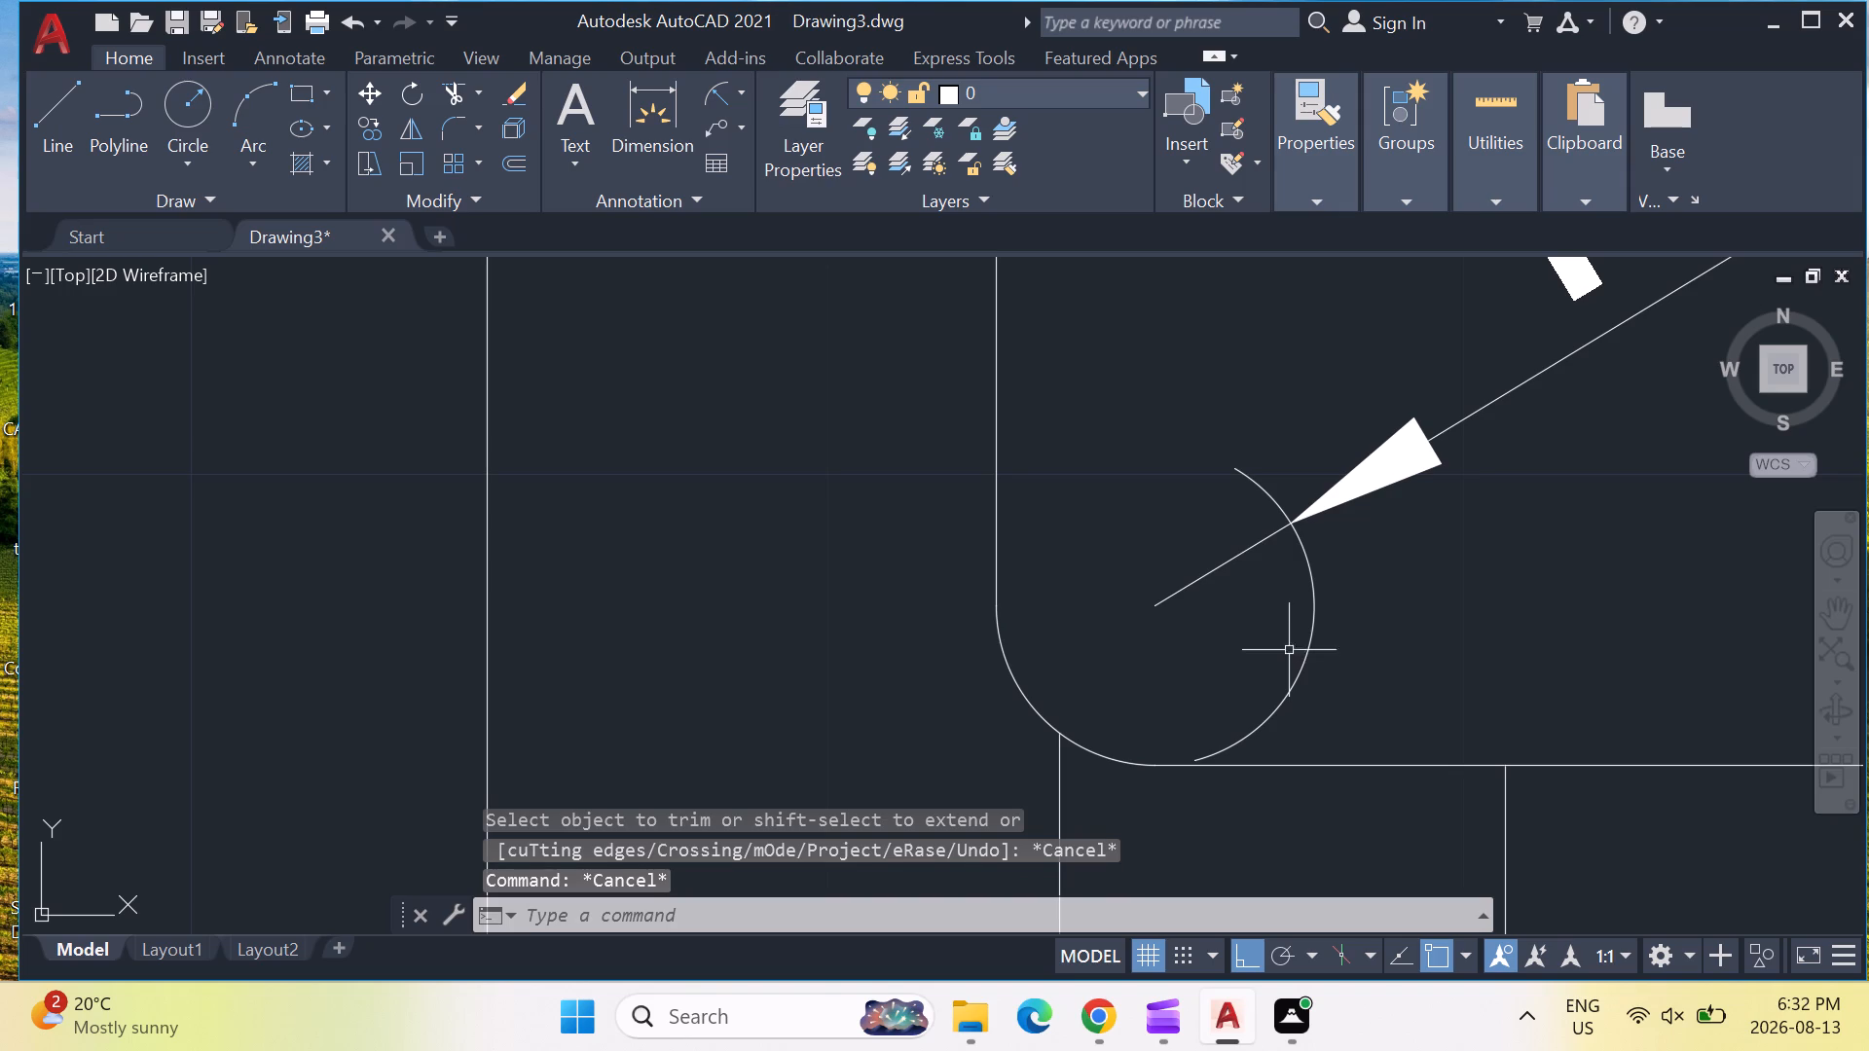
Delete the radius dimension, including its extension arc, from the fillet above the right block.
click(1310, 591)
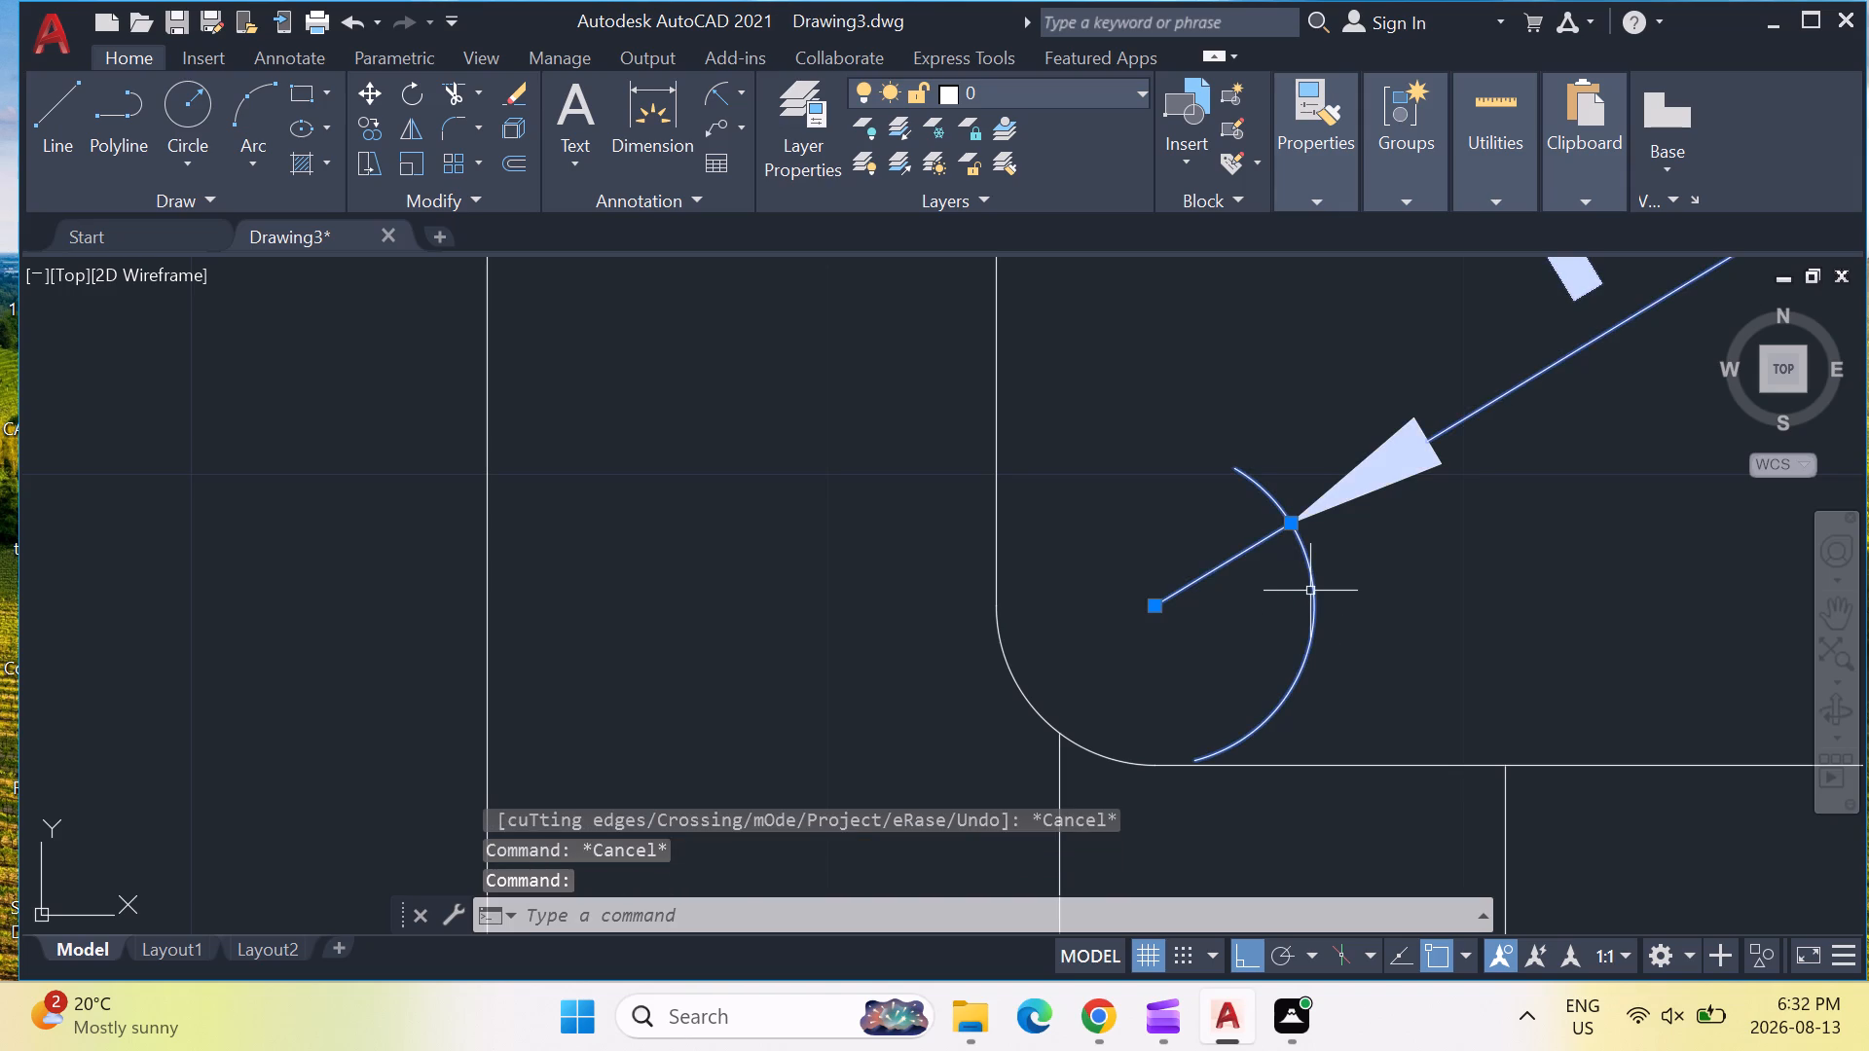
key(Delete)
Erase the right block's outer inner-divider line and the short horizontal segment at its lower outer corner.
scroll(726, 143, down, 2)
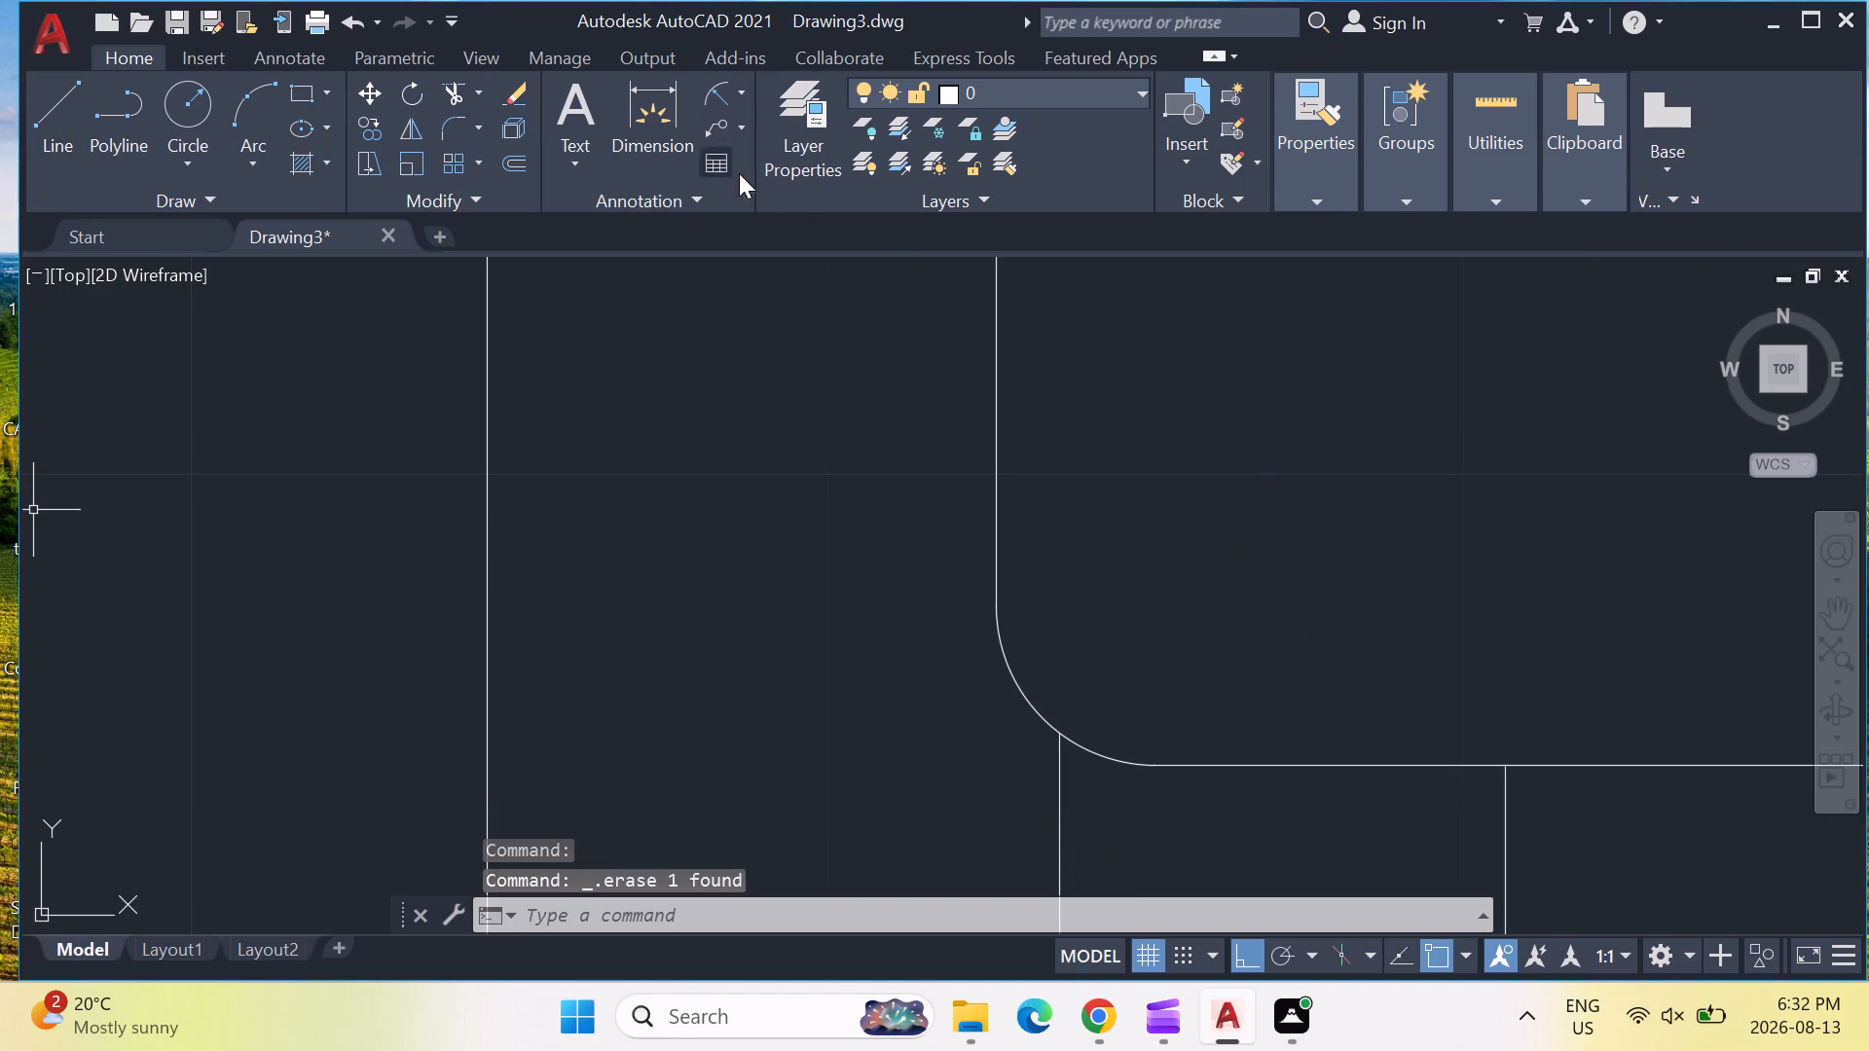
scroll(739, 173, down, 1)
scroll(988, 454, down, 5)
middle_drag(957, 584, 1013, 572)
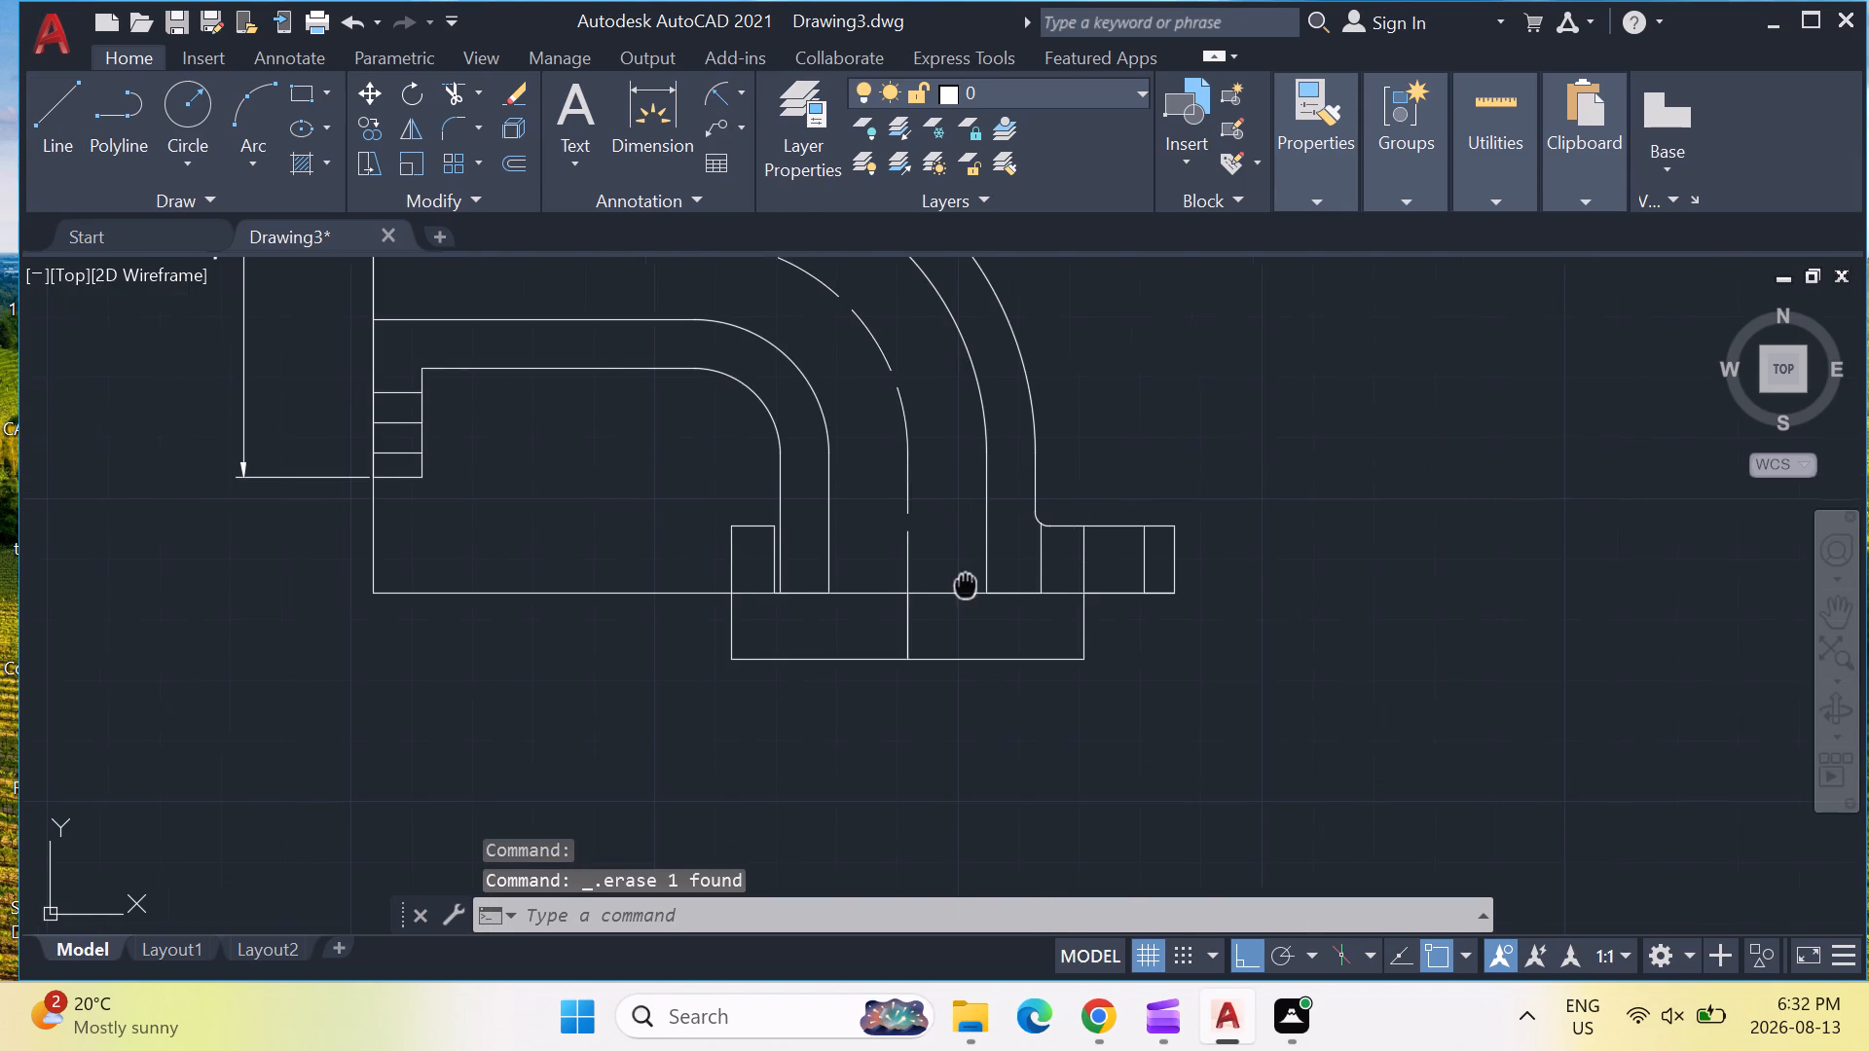
middle_drag(1013, 572, 1105, 562)
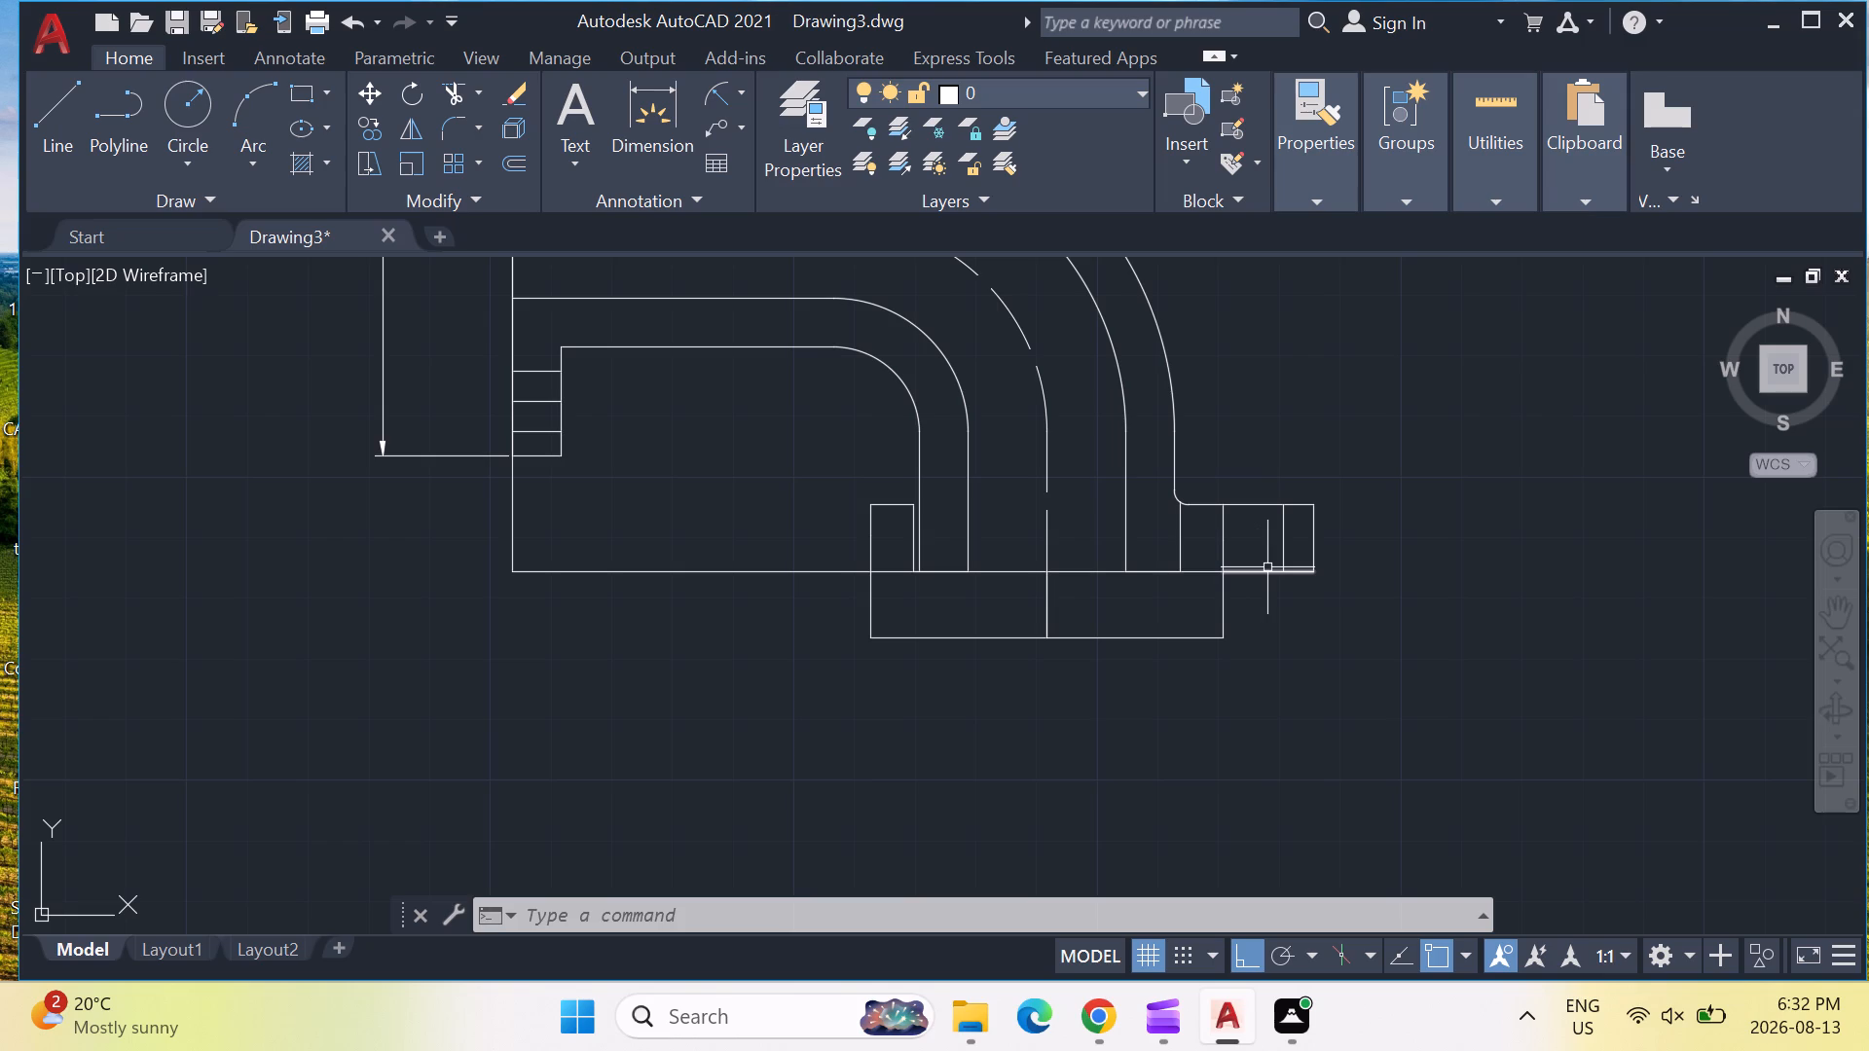
click(1282, 544)
key(Delete)
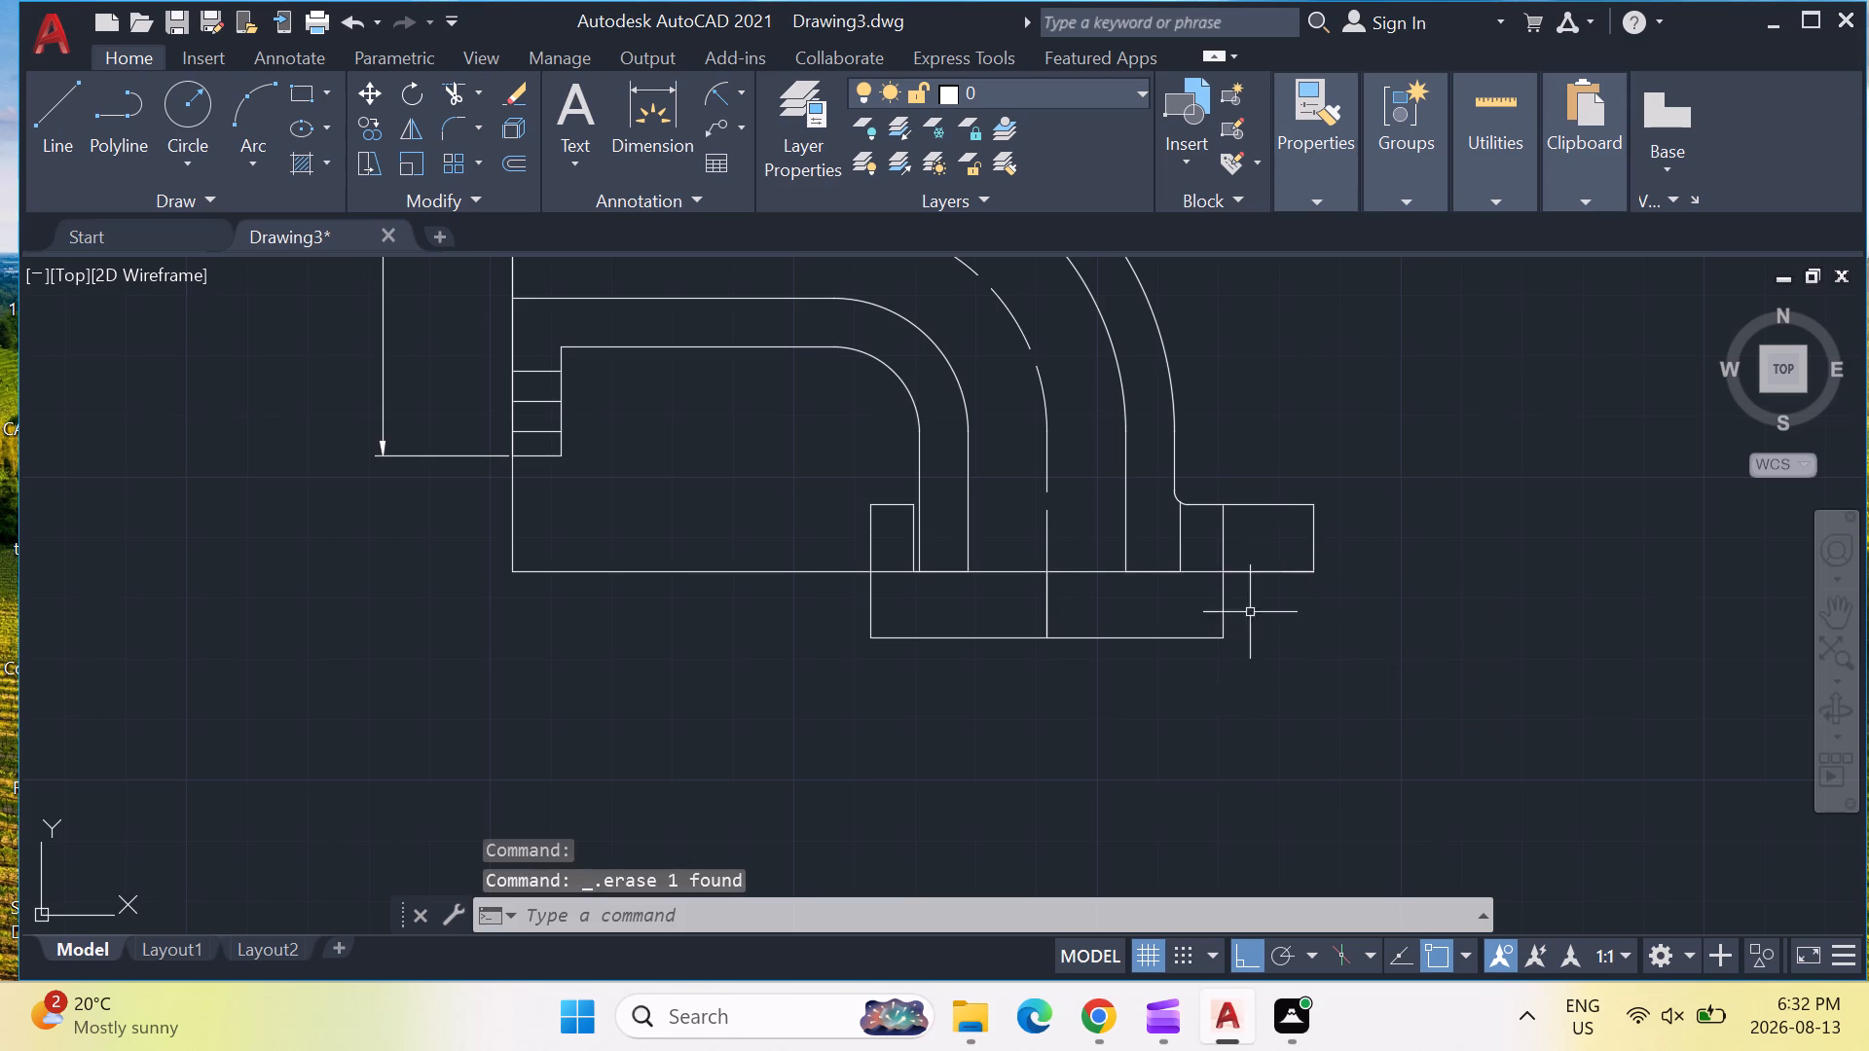
click(1293, 570)
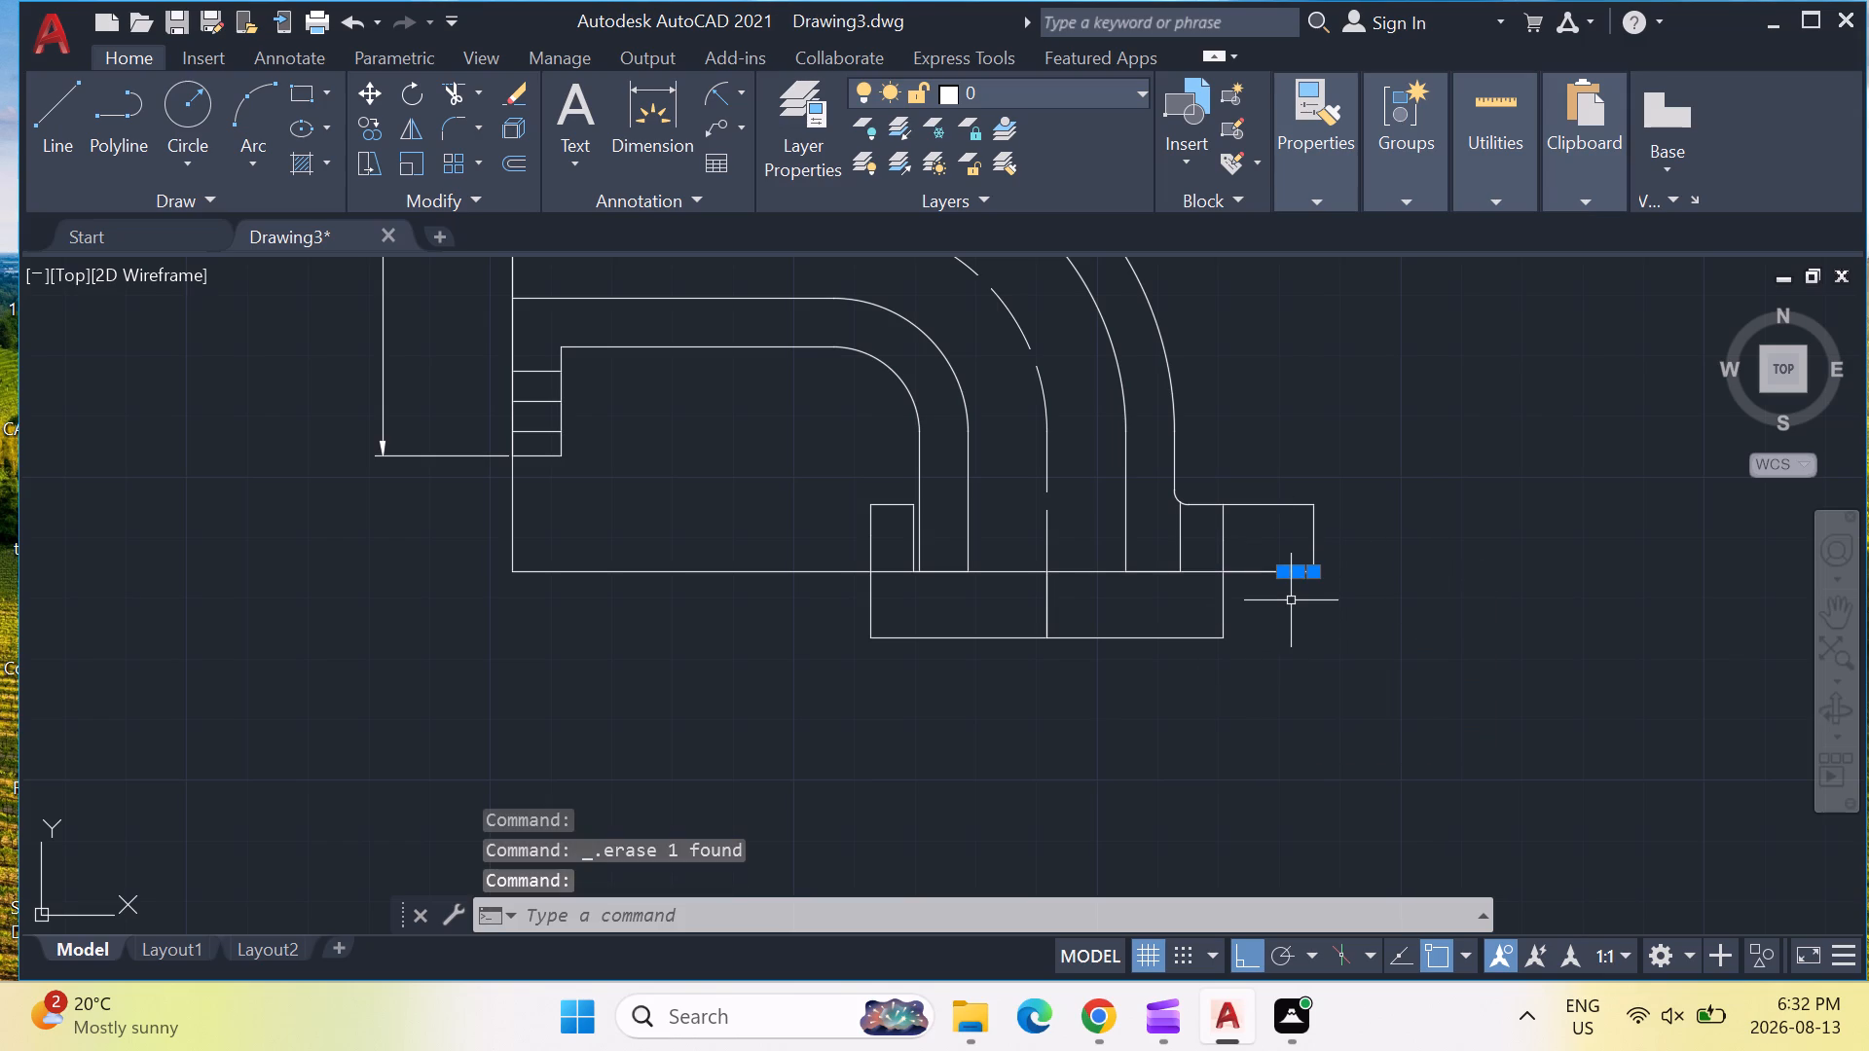
key(Delete)
Draw a line from the right block's lower outer corner, 10 inward along the base and 11 straight up.
click(57, 93)
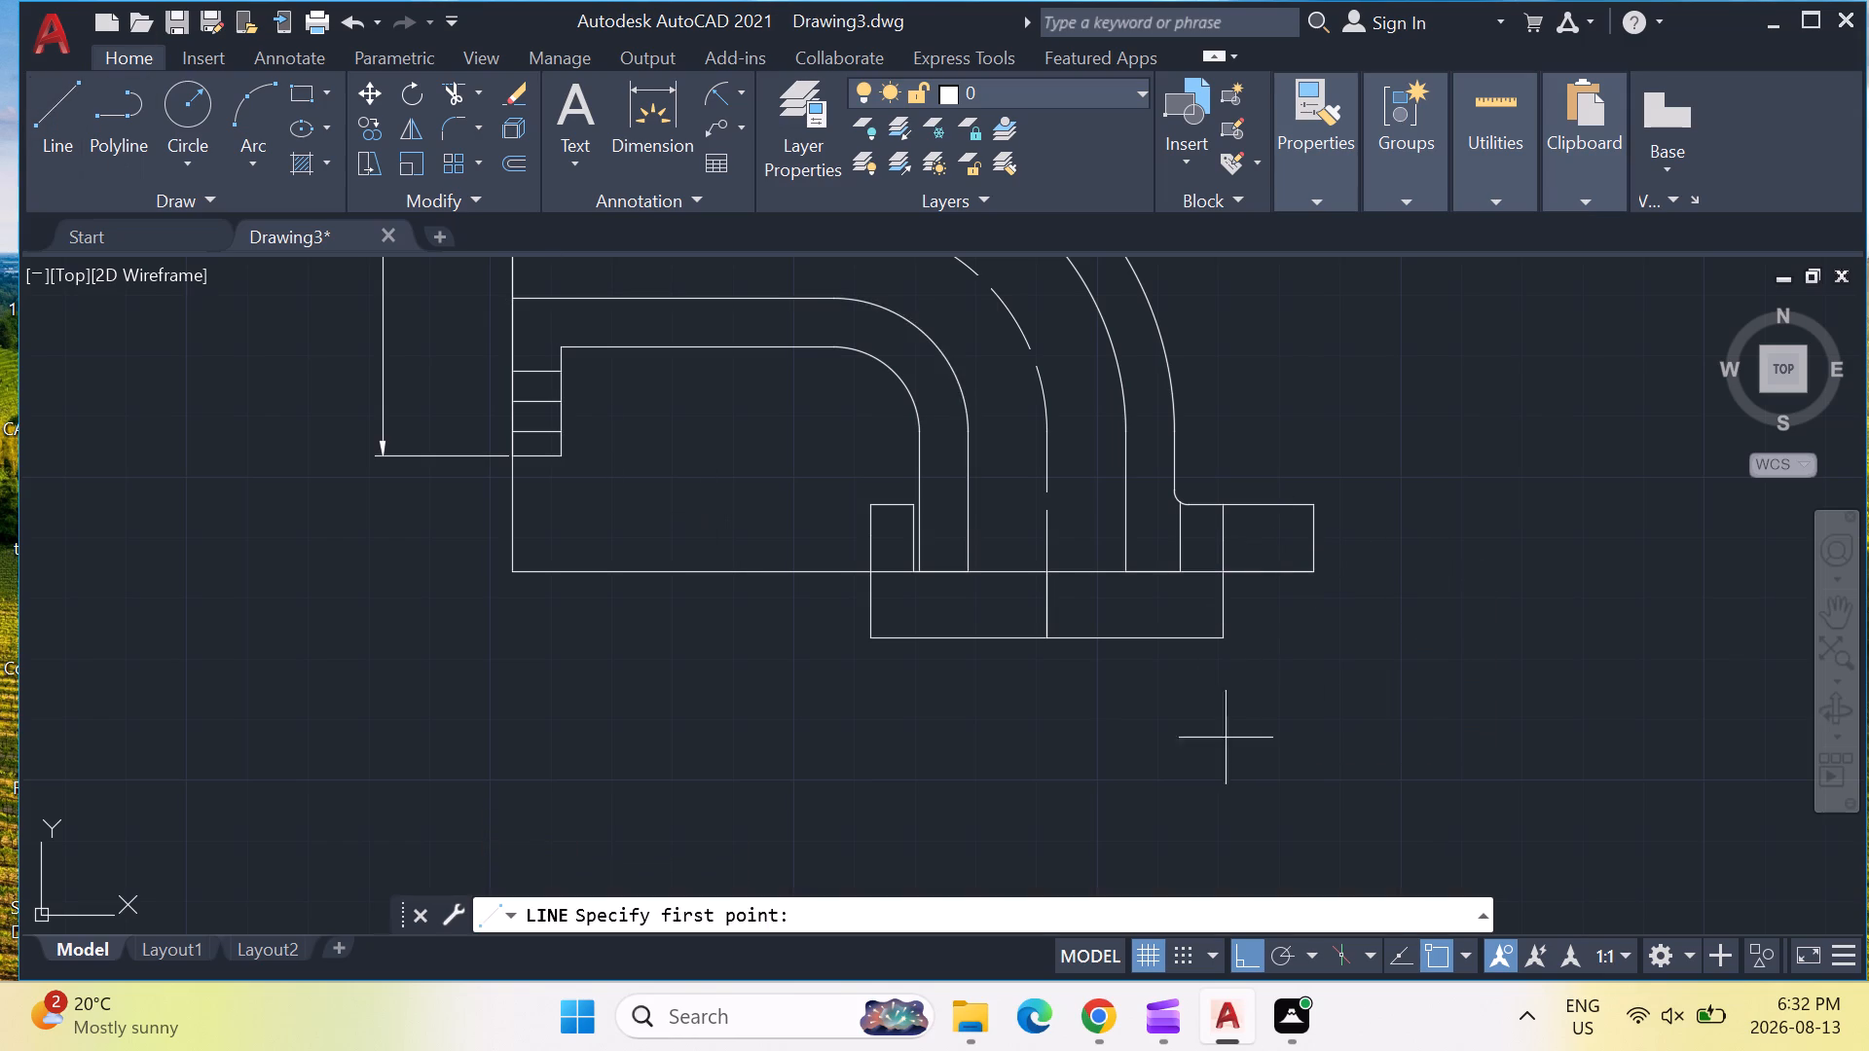
click(1315, 572)
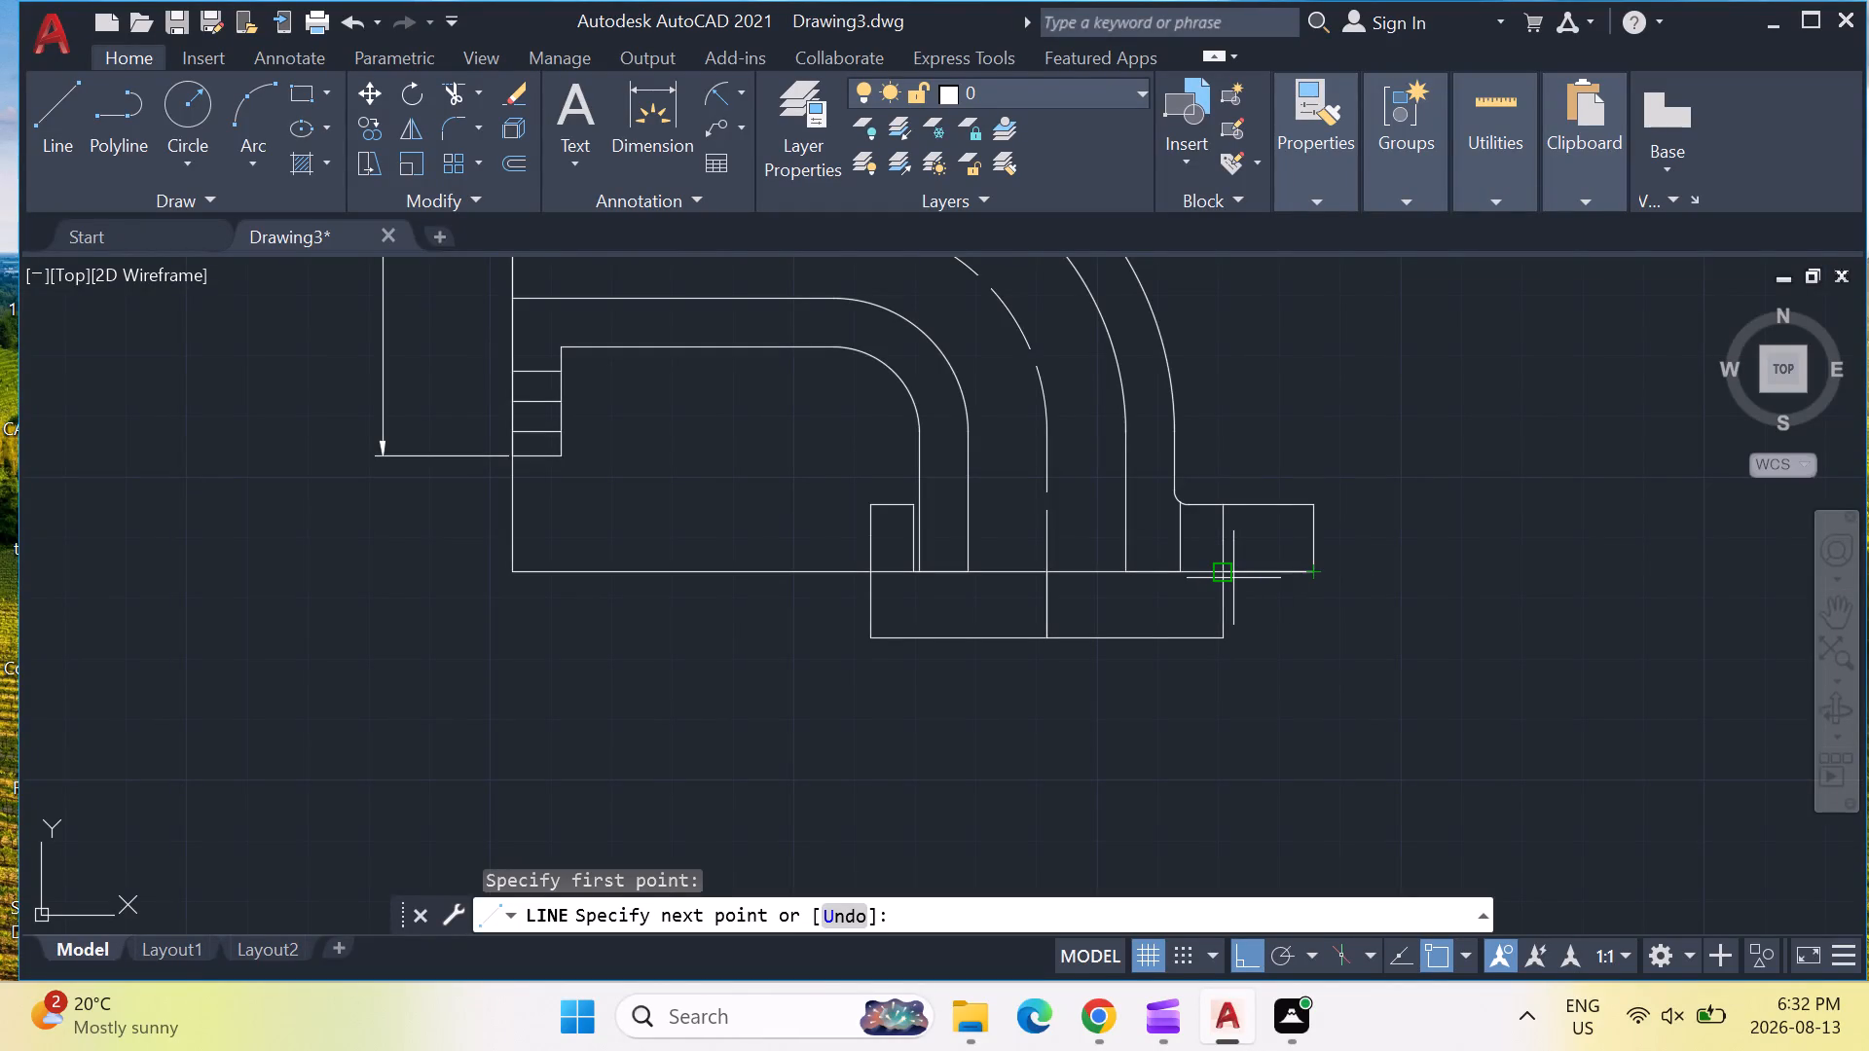
text(10)
key(Return)
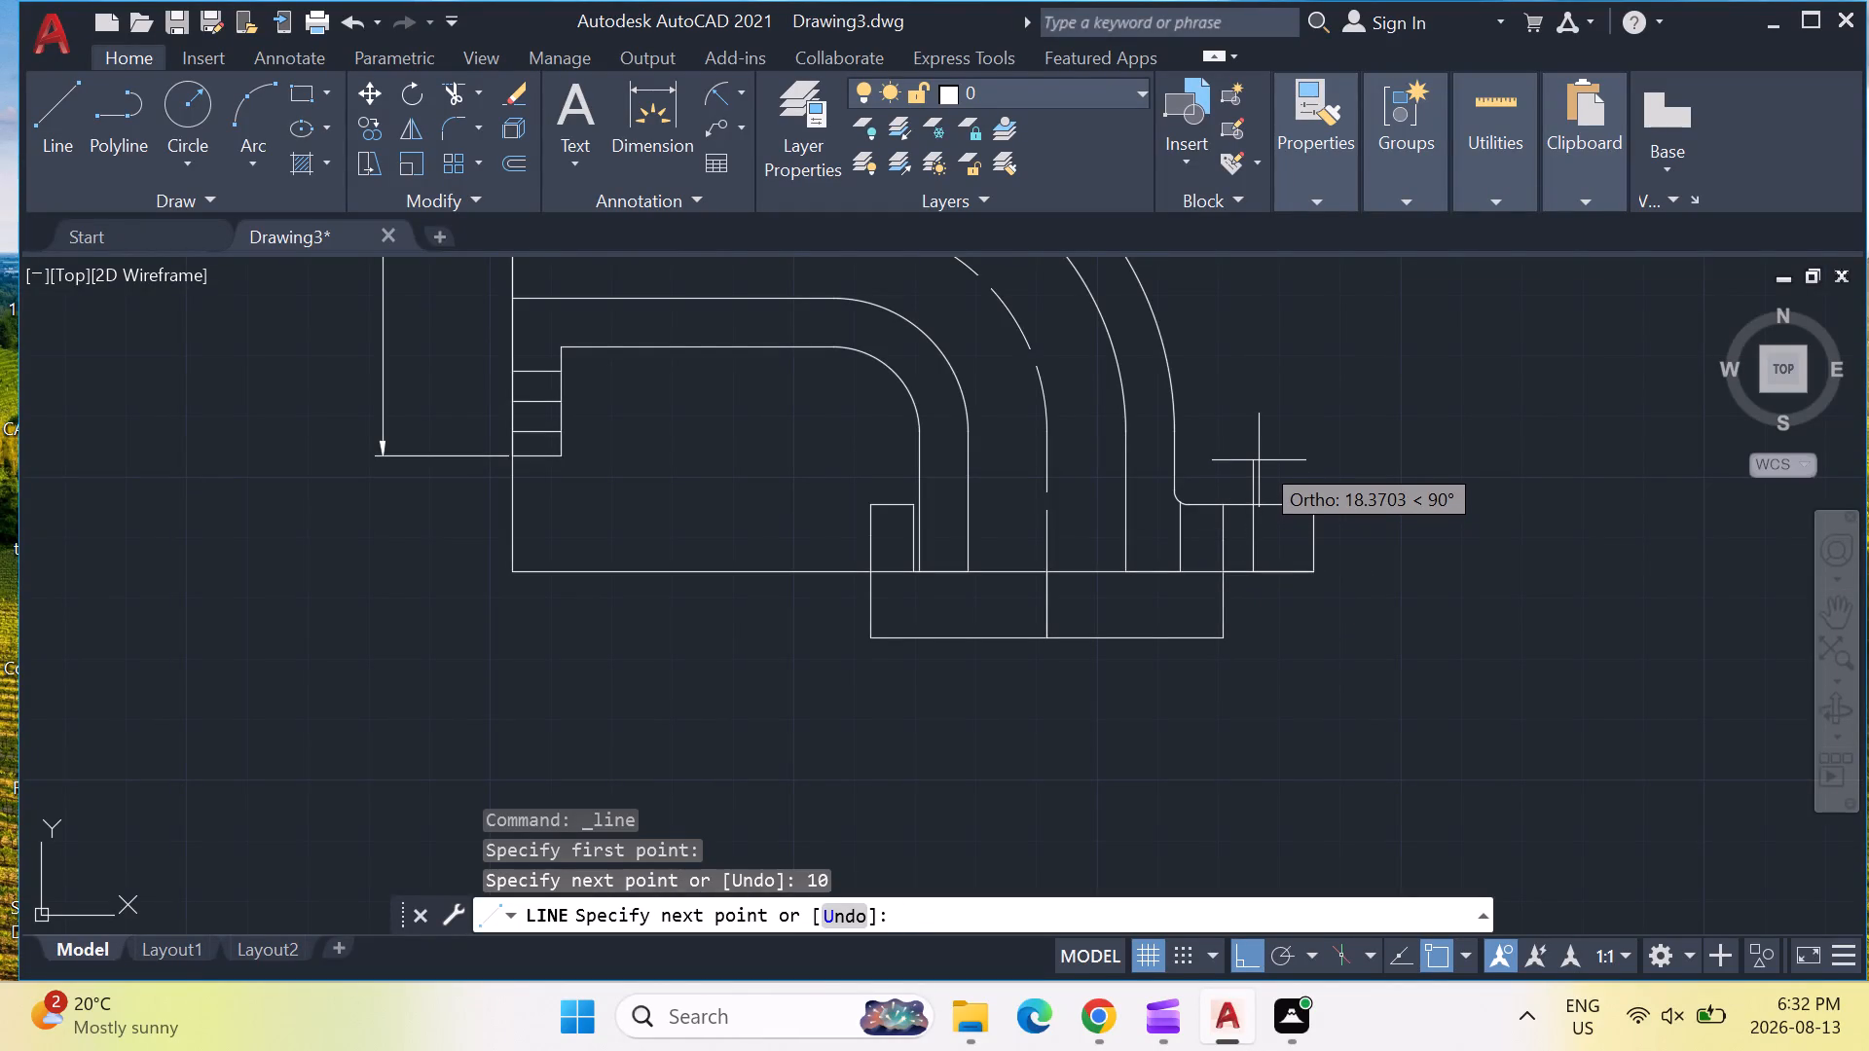
text(11)
key(Return)
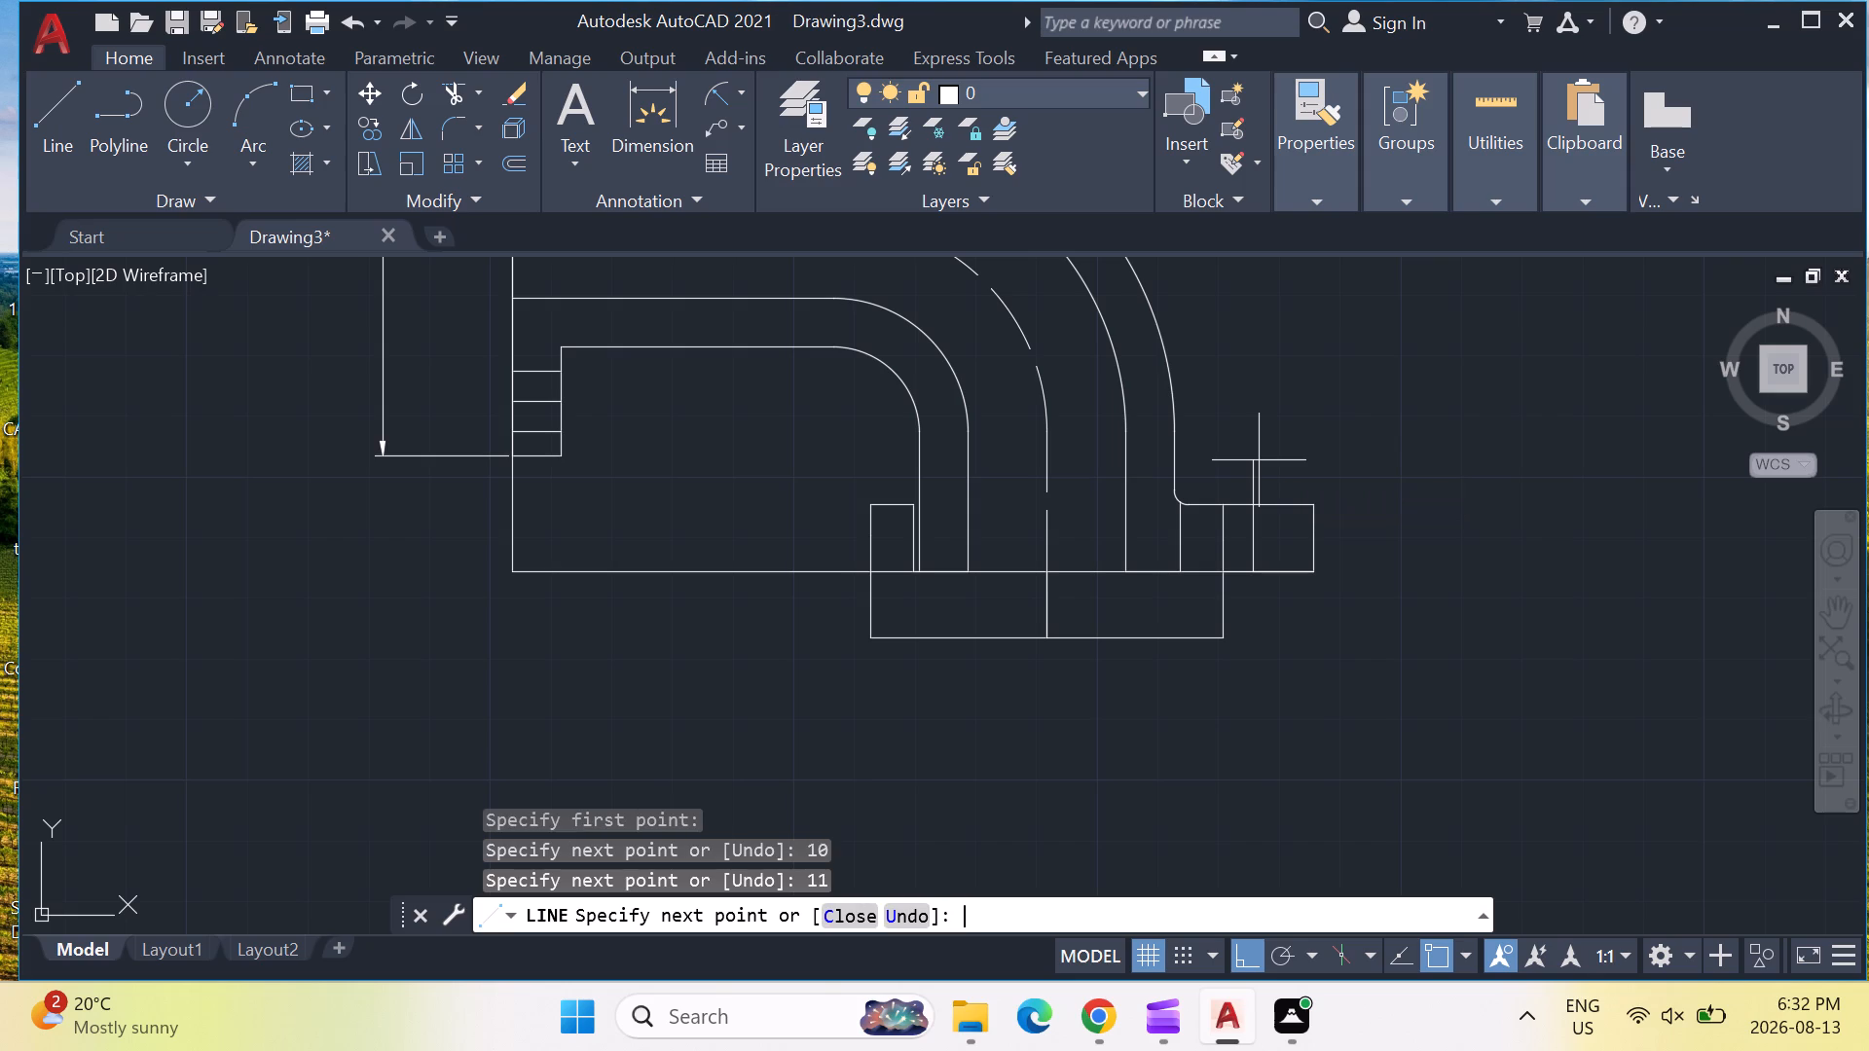
key(Escape)
key(Escape)
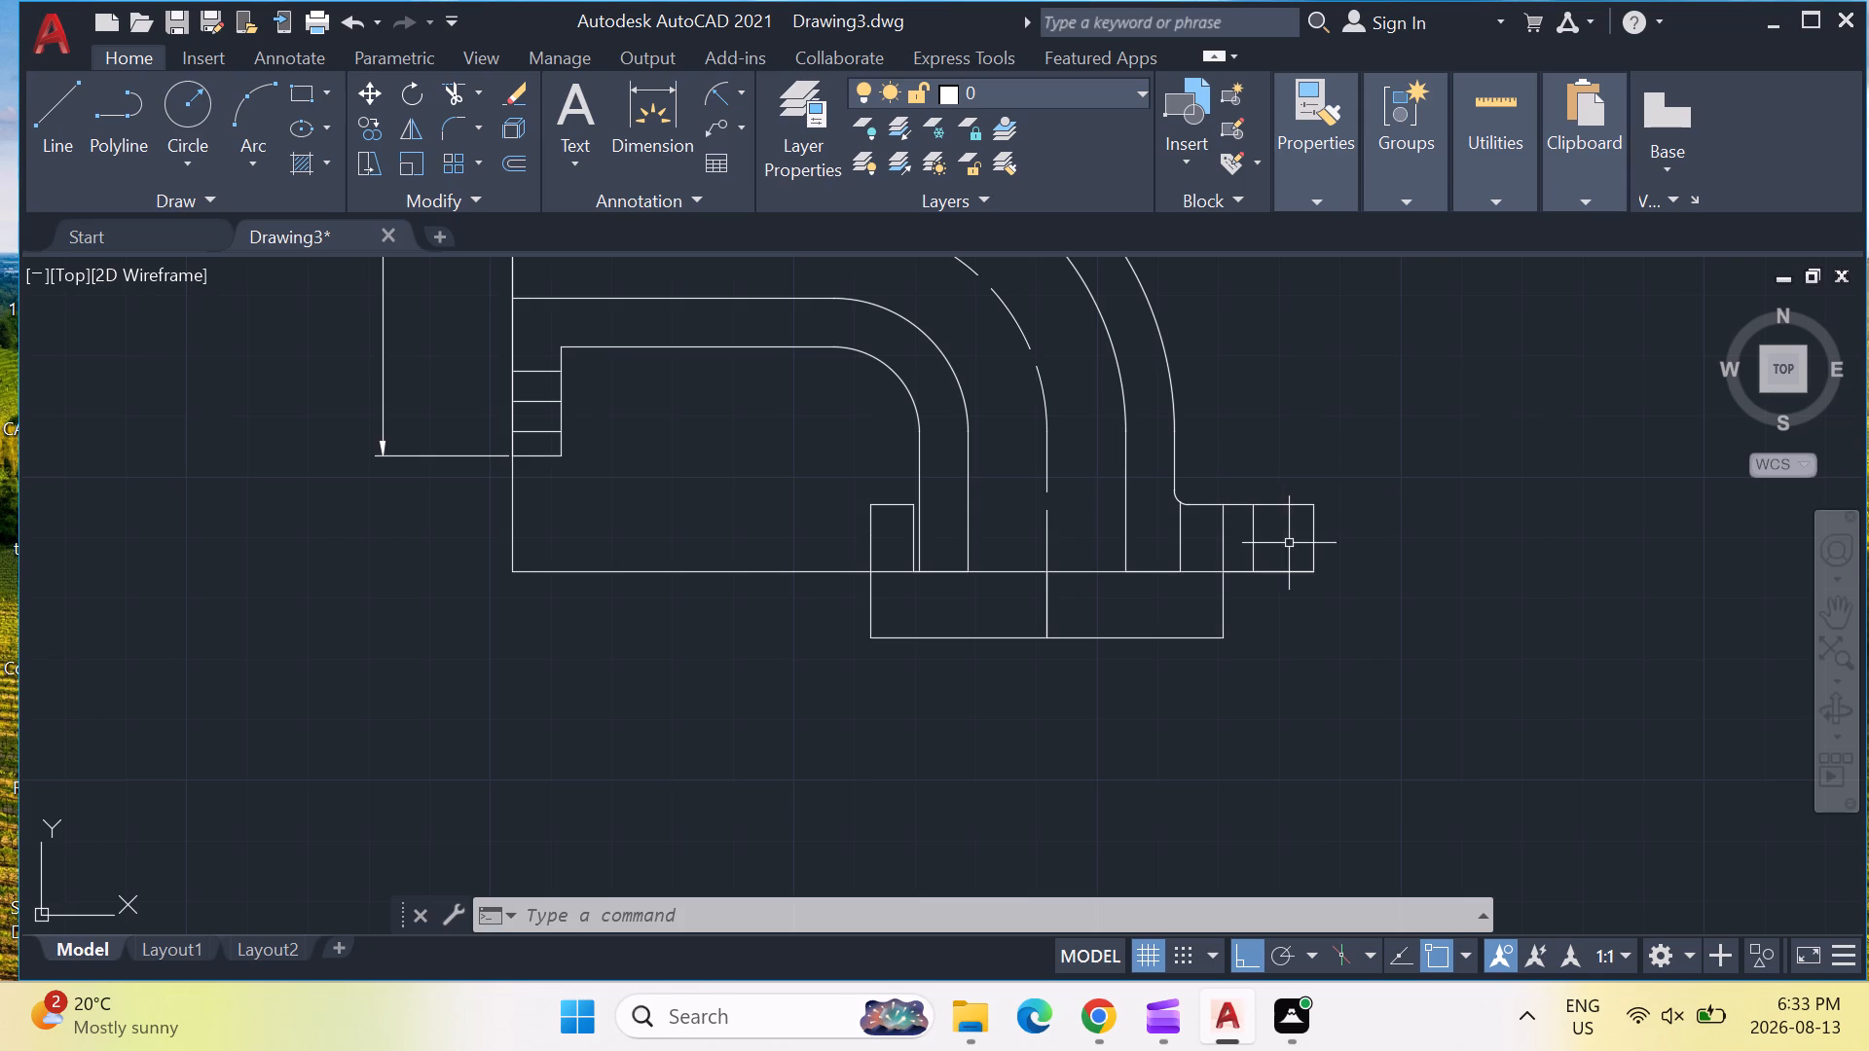
Draw a vertical line from the fillet arc's lower end down to the right block's bottom edge.
scroll(1269, 525, up, 1)
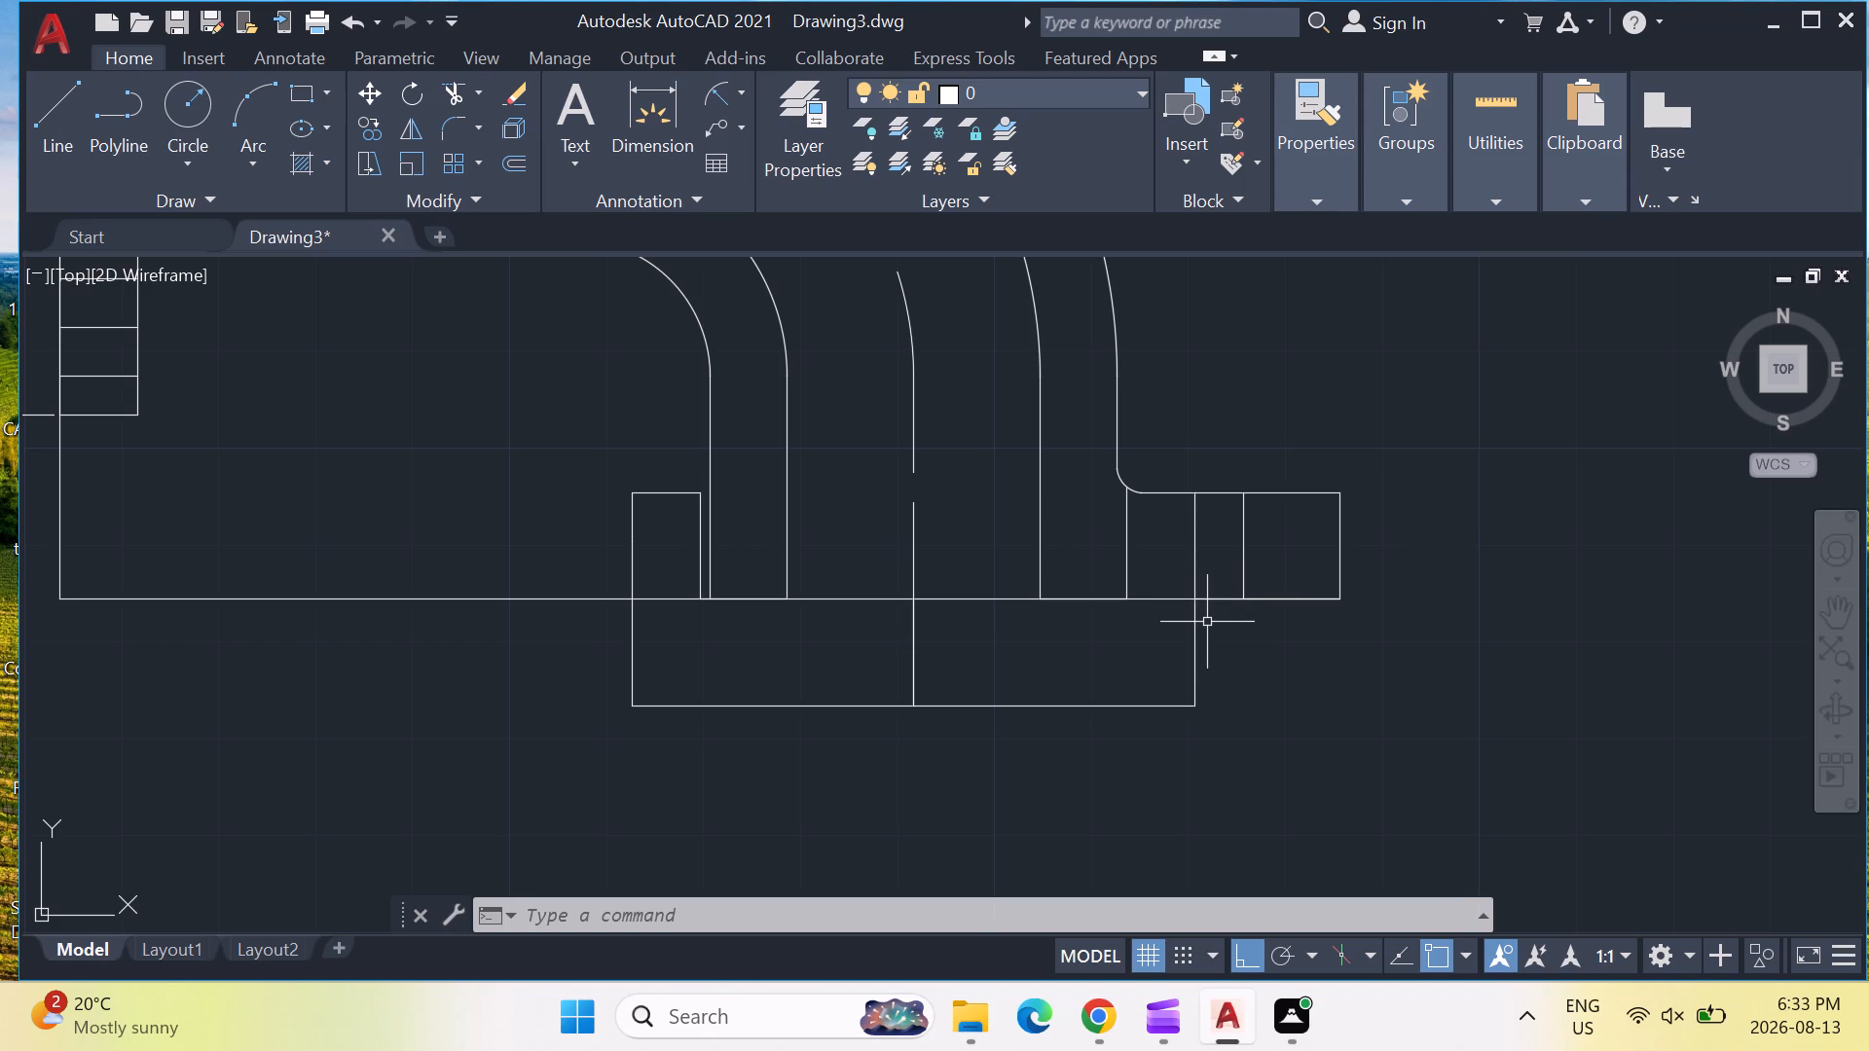
scroll(1133, 471, down, 2)
scroll(1134, 470, up, 3)
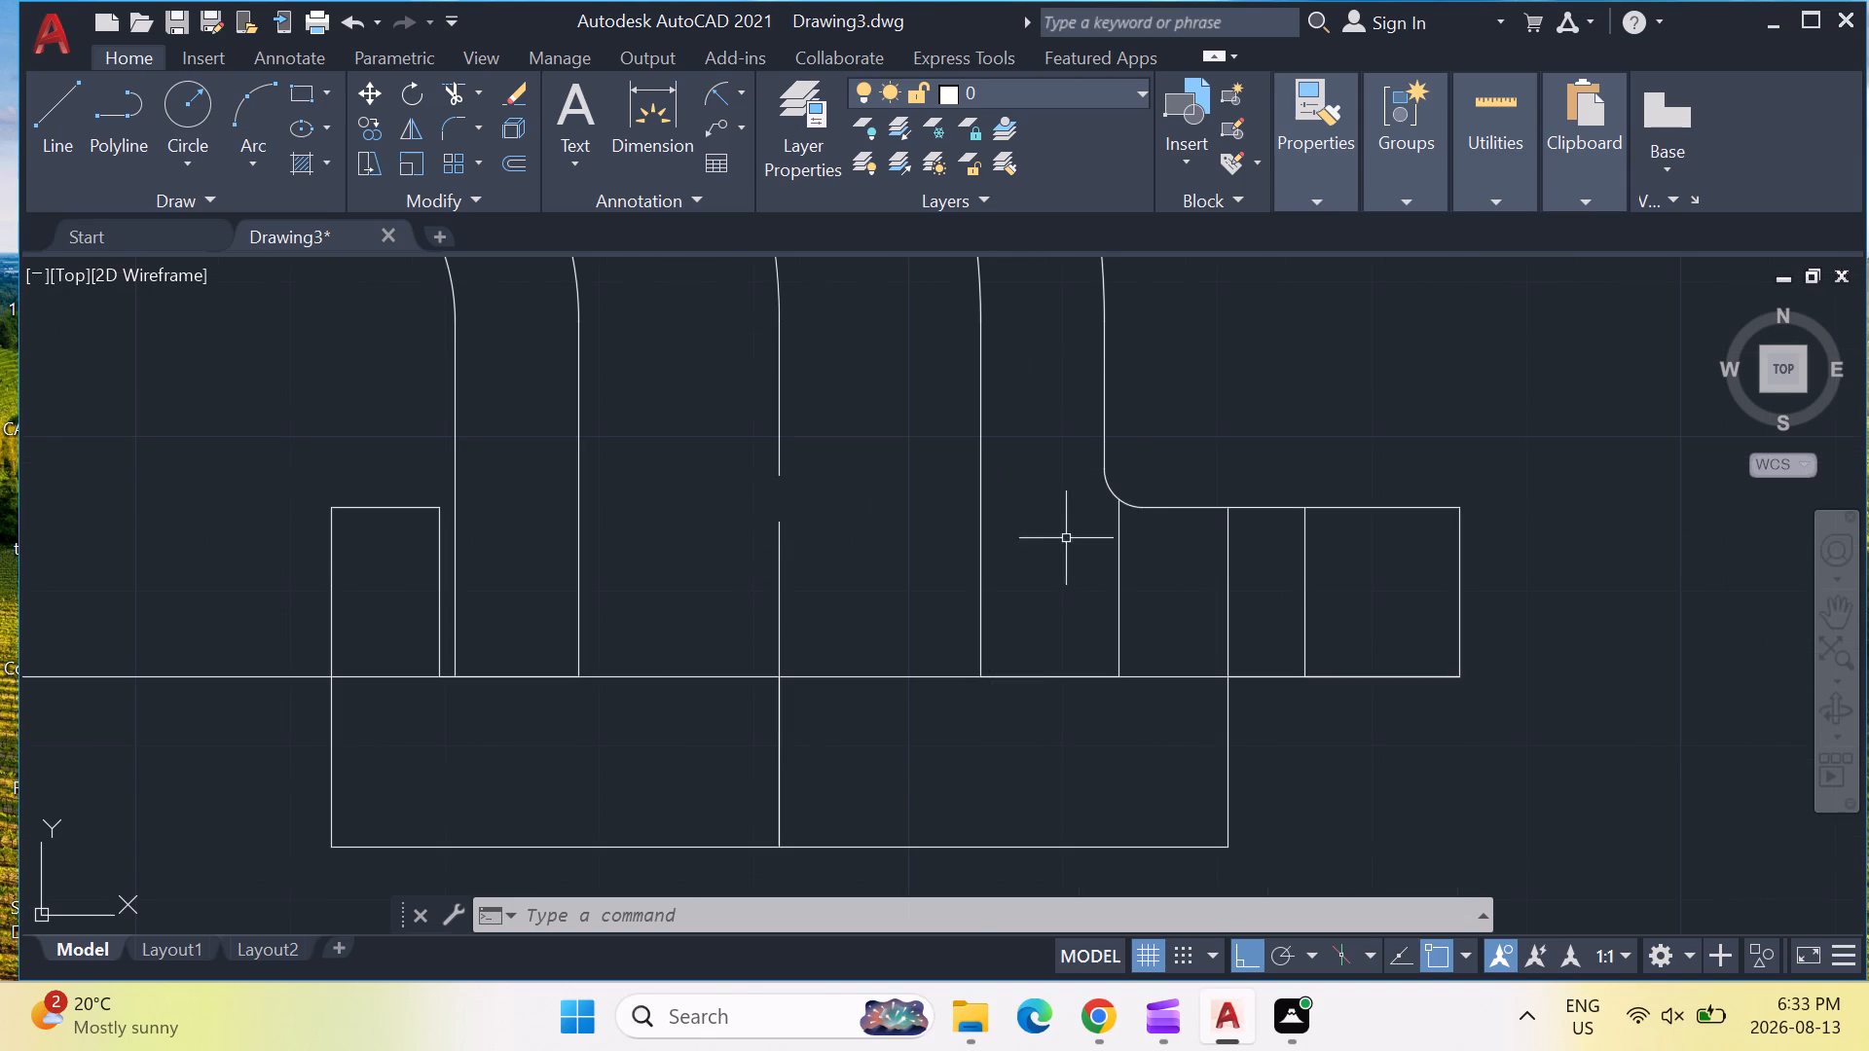
scroll(1088, 474, down, 2)
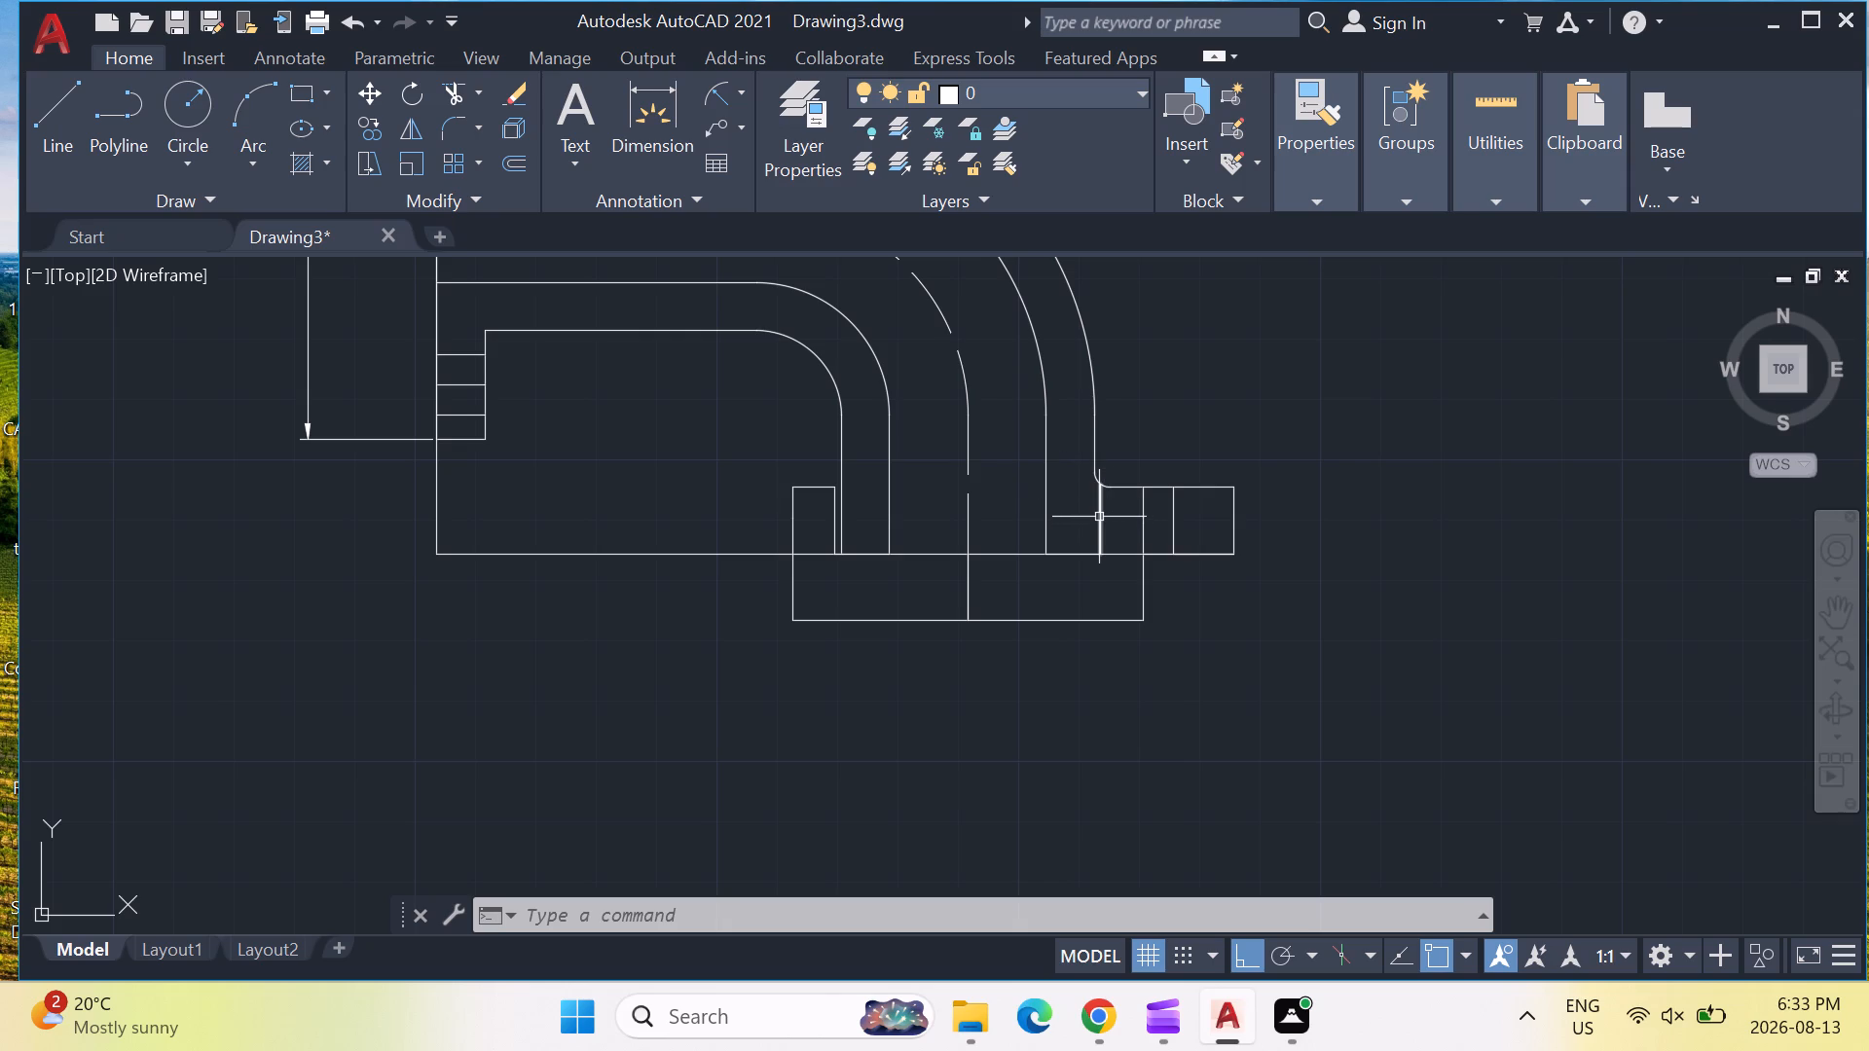
drag(1105, 512, 1107, 501)
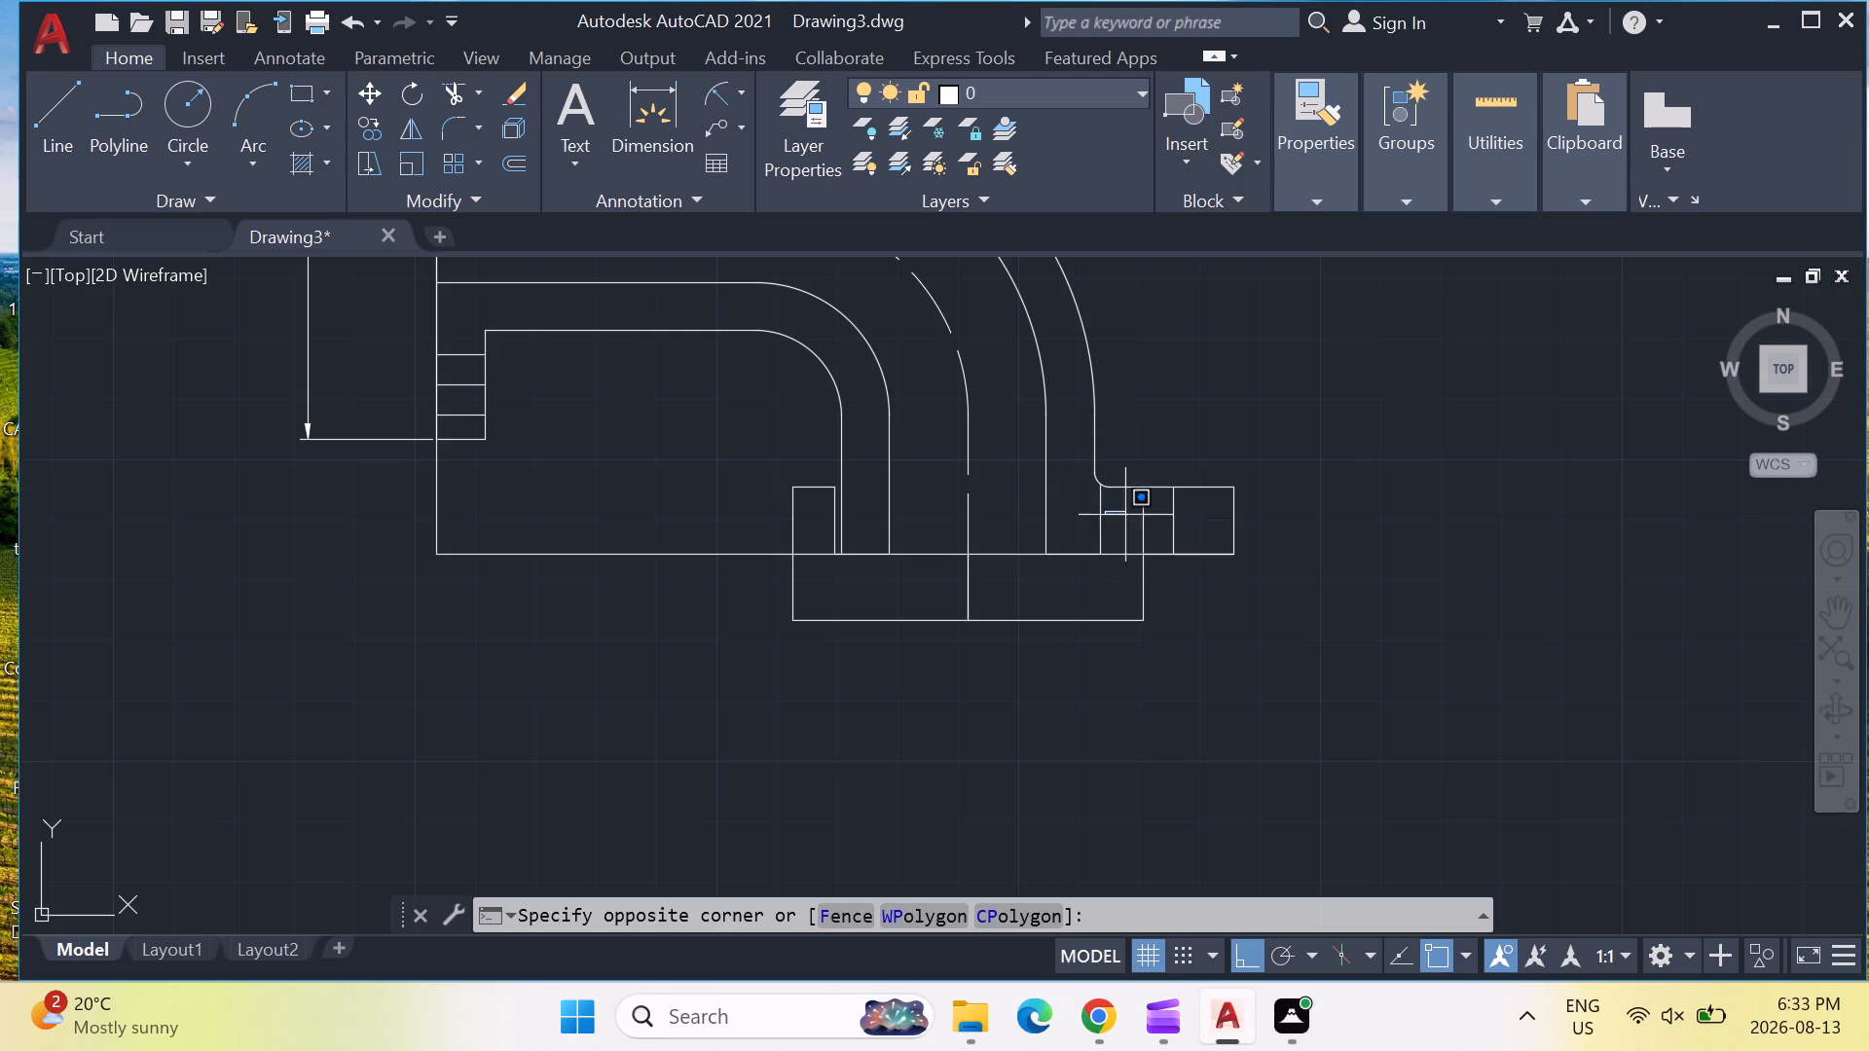
click(1123, 512)
scroll(1126, 528, up, 3)
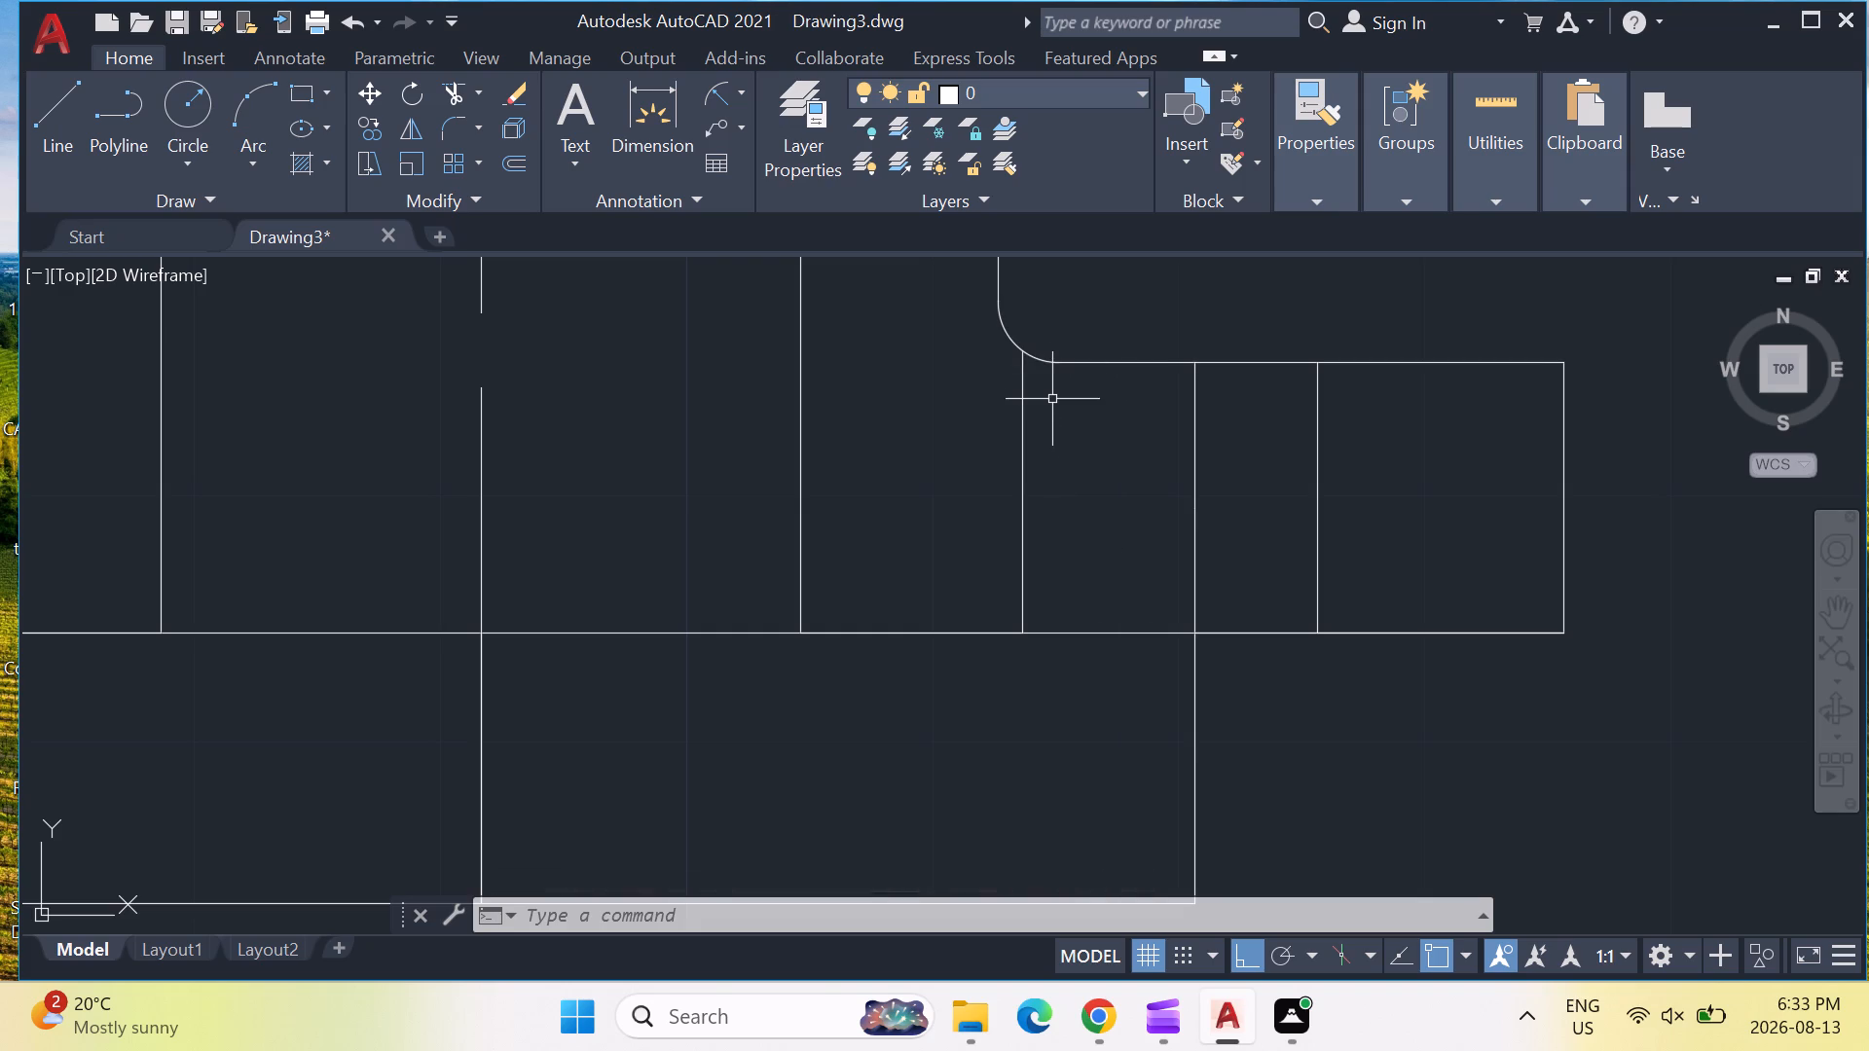
click(48, 129)
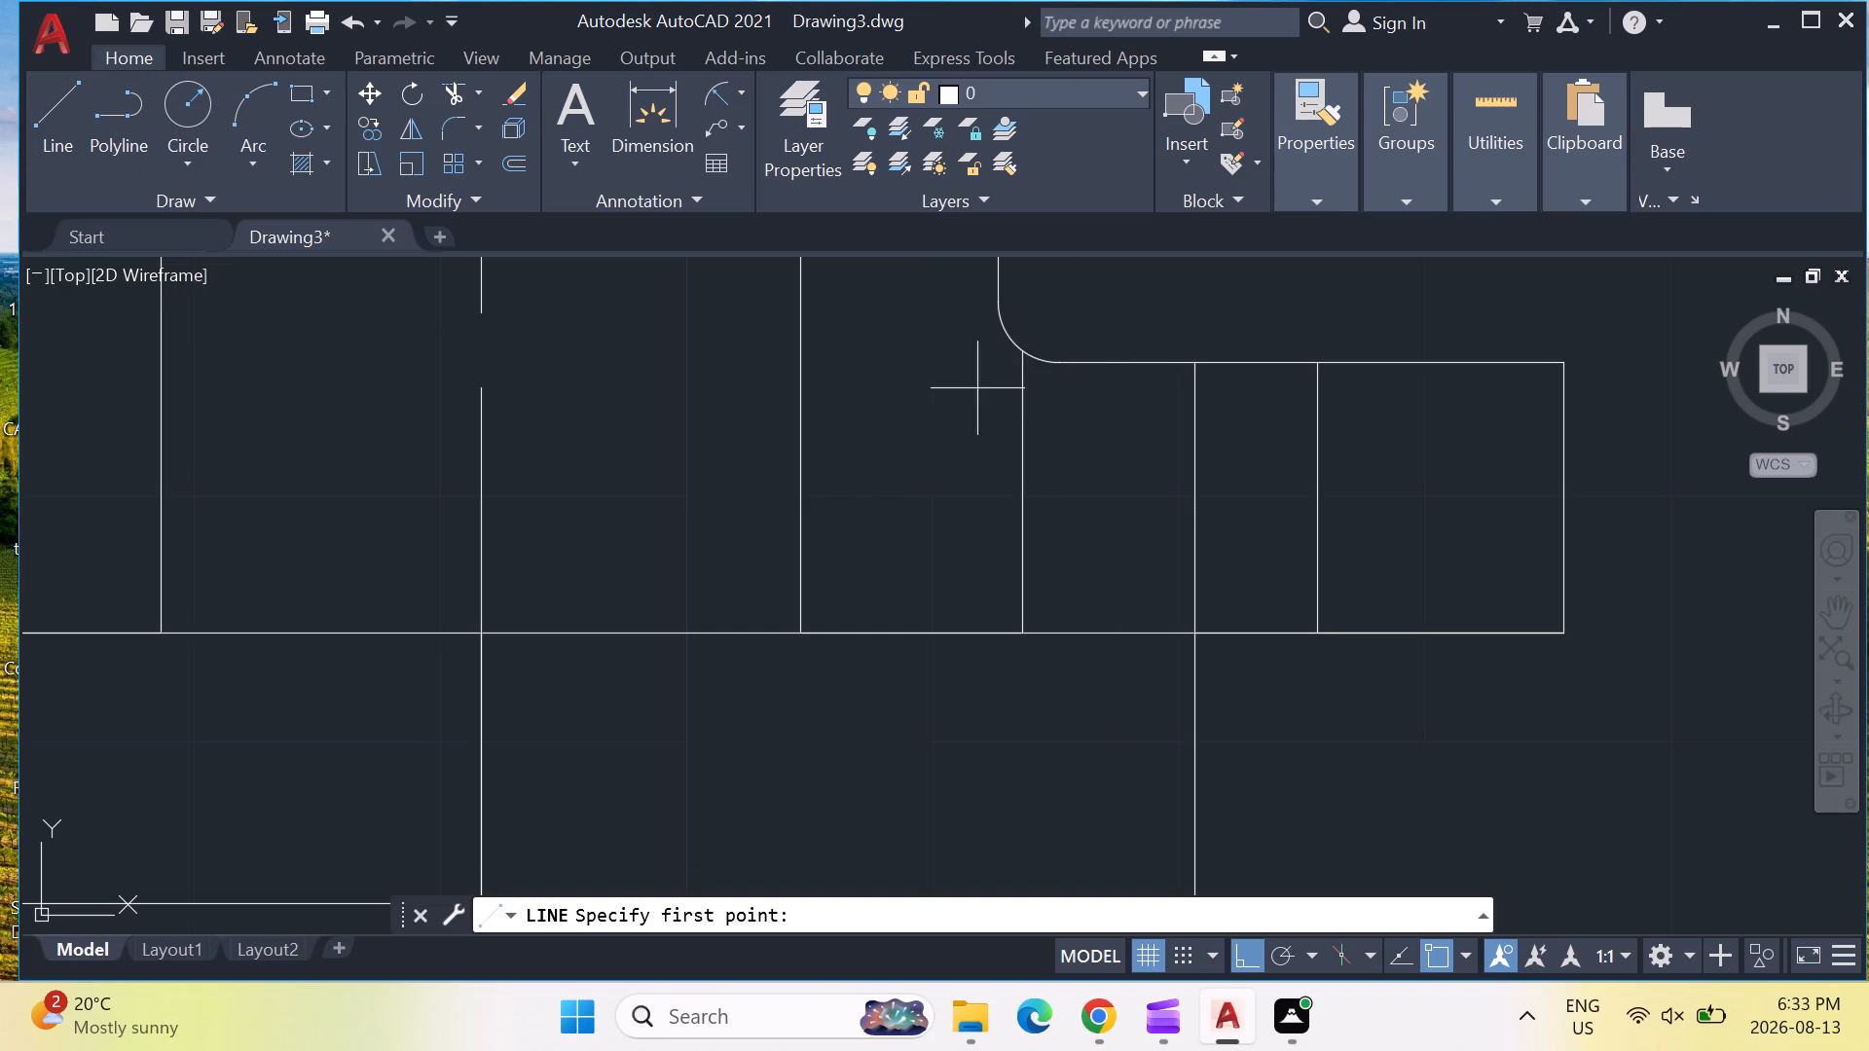
click(1053, 369)
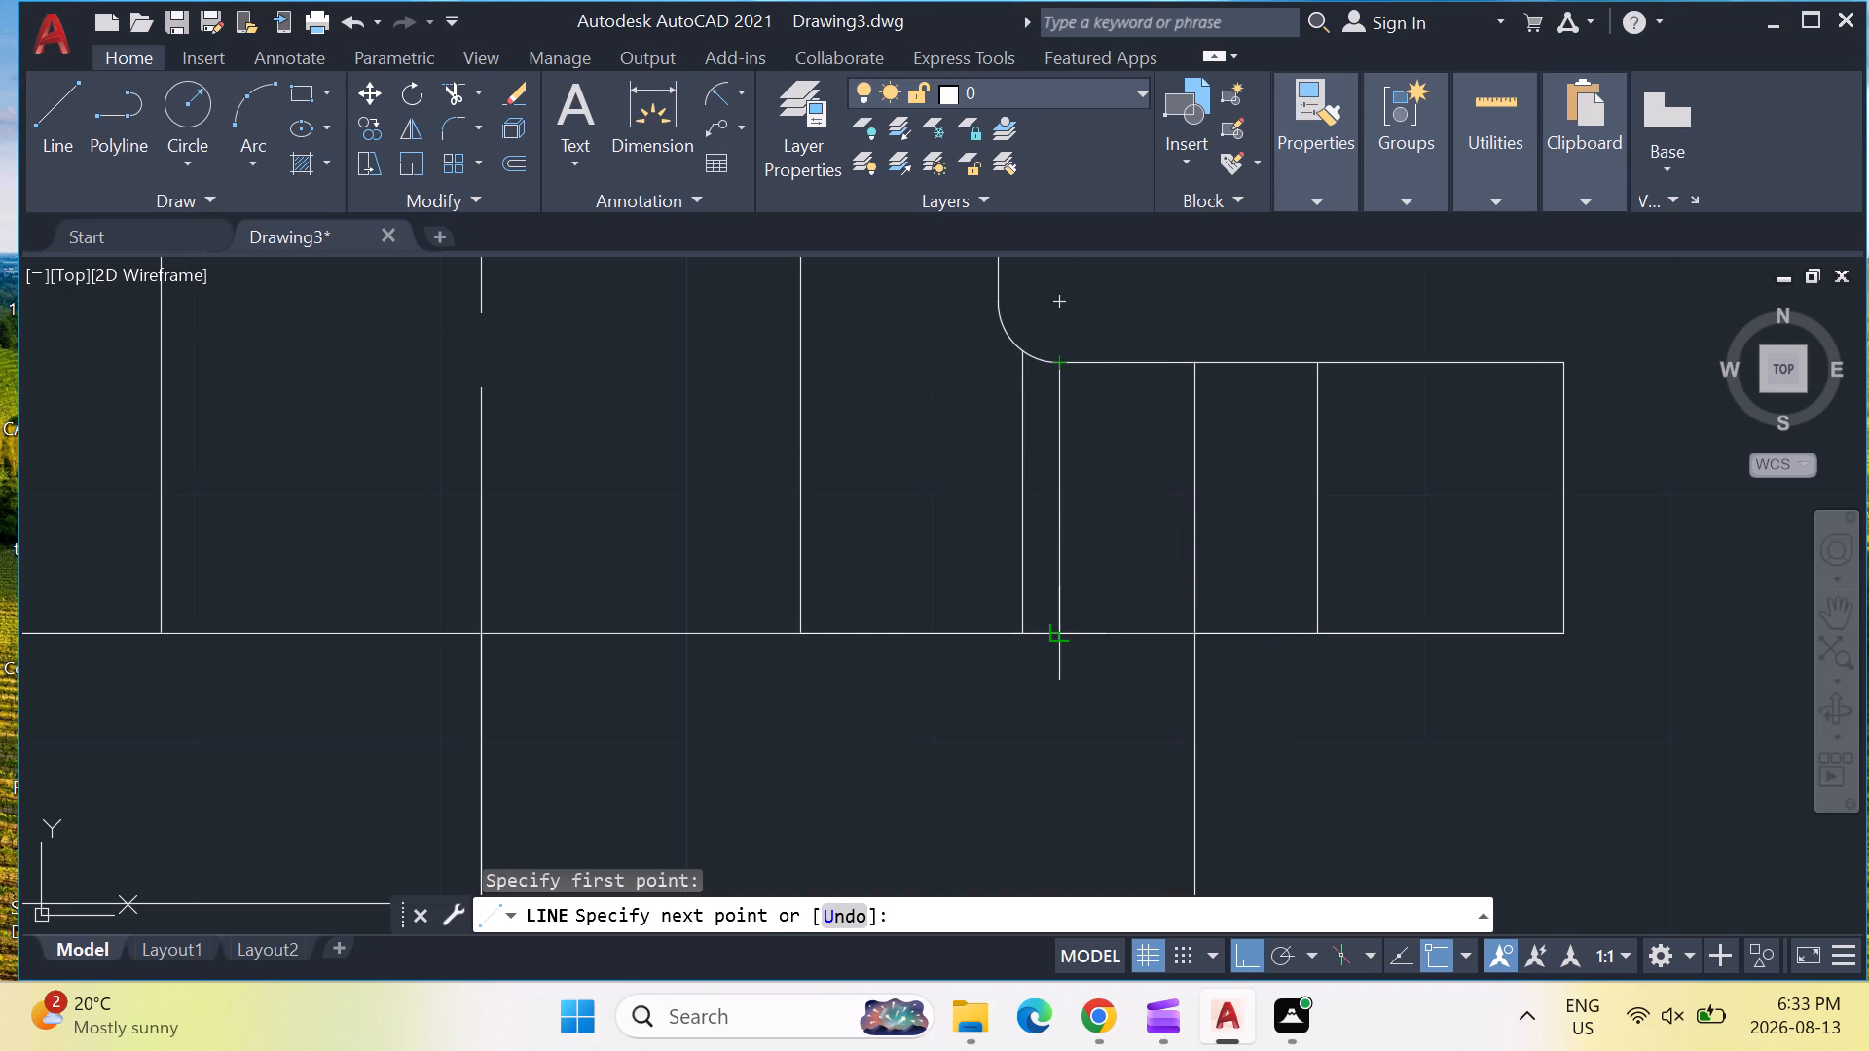
click(1064, 628)
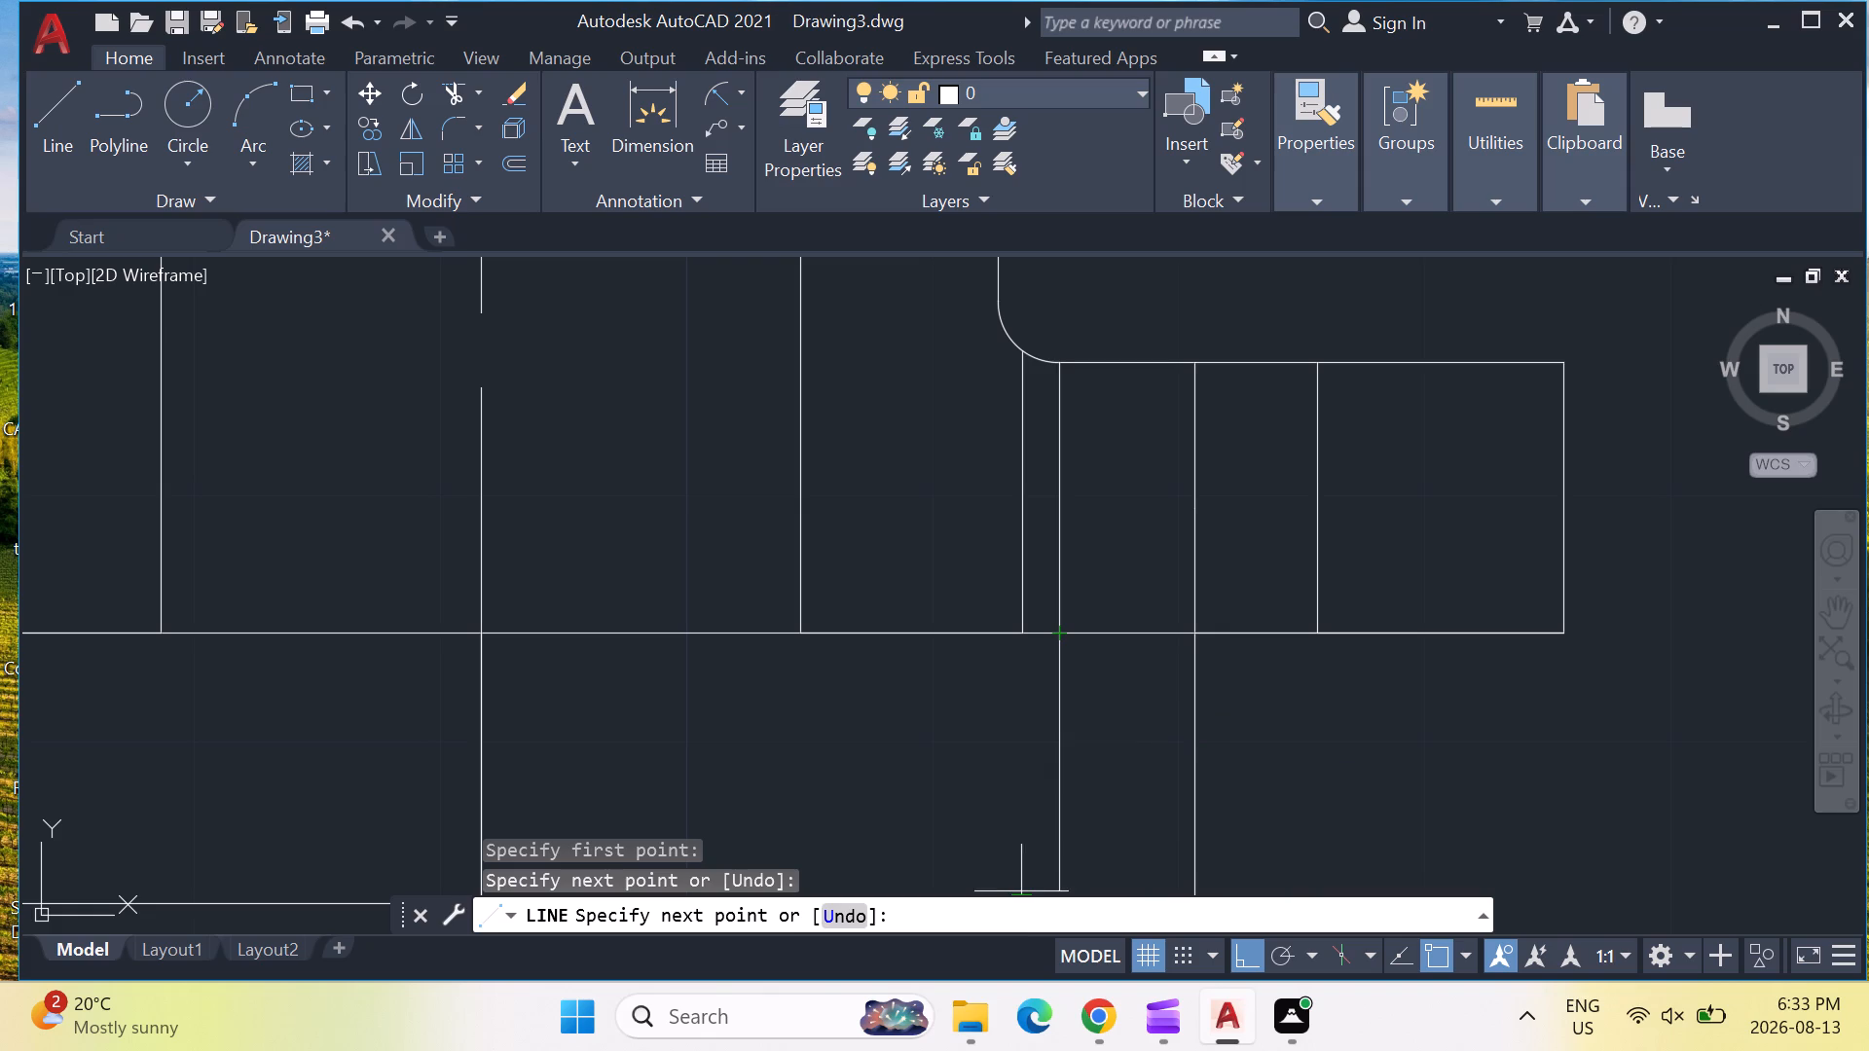
key(Escape)
key(Escape)
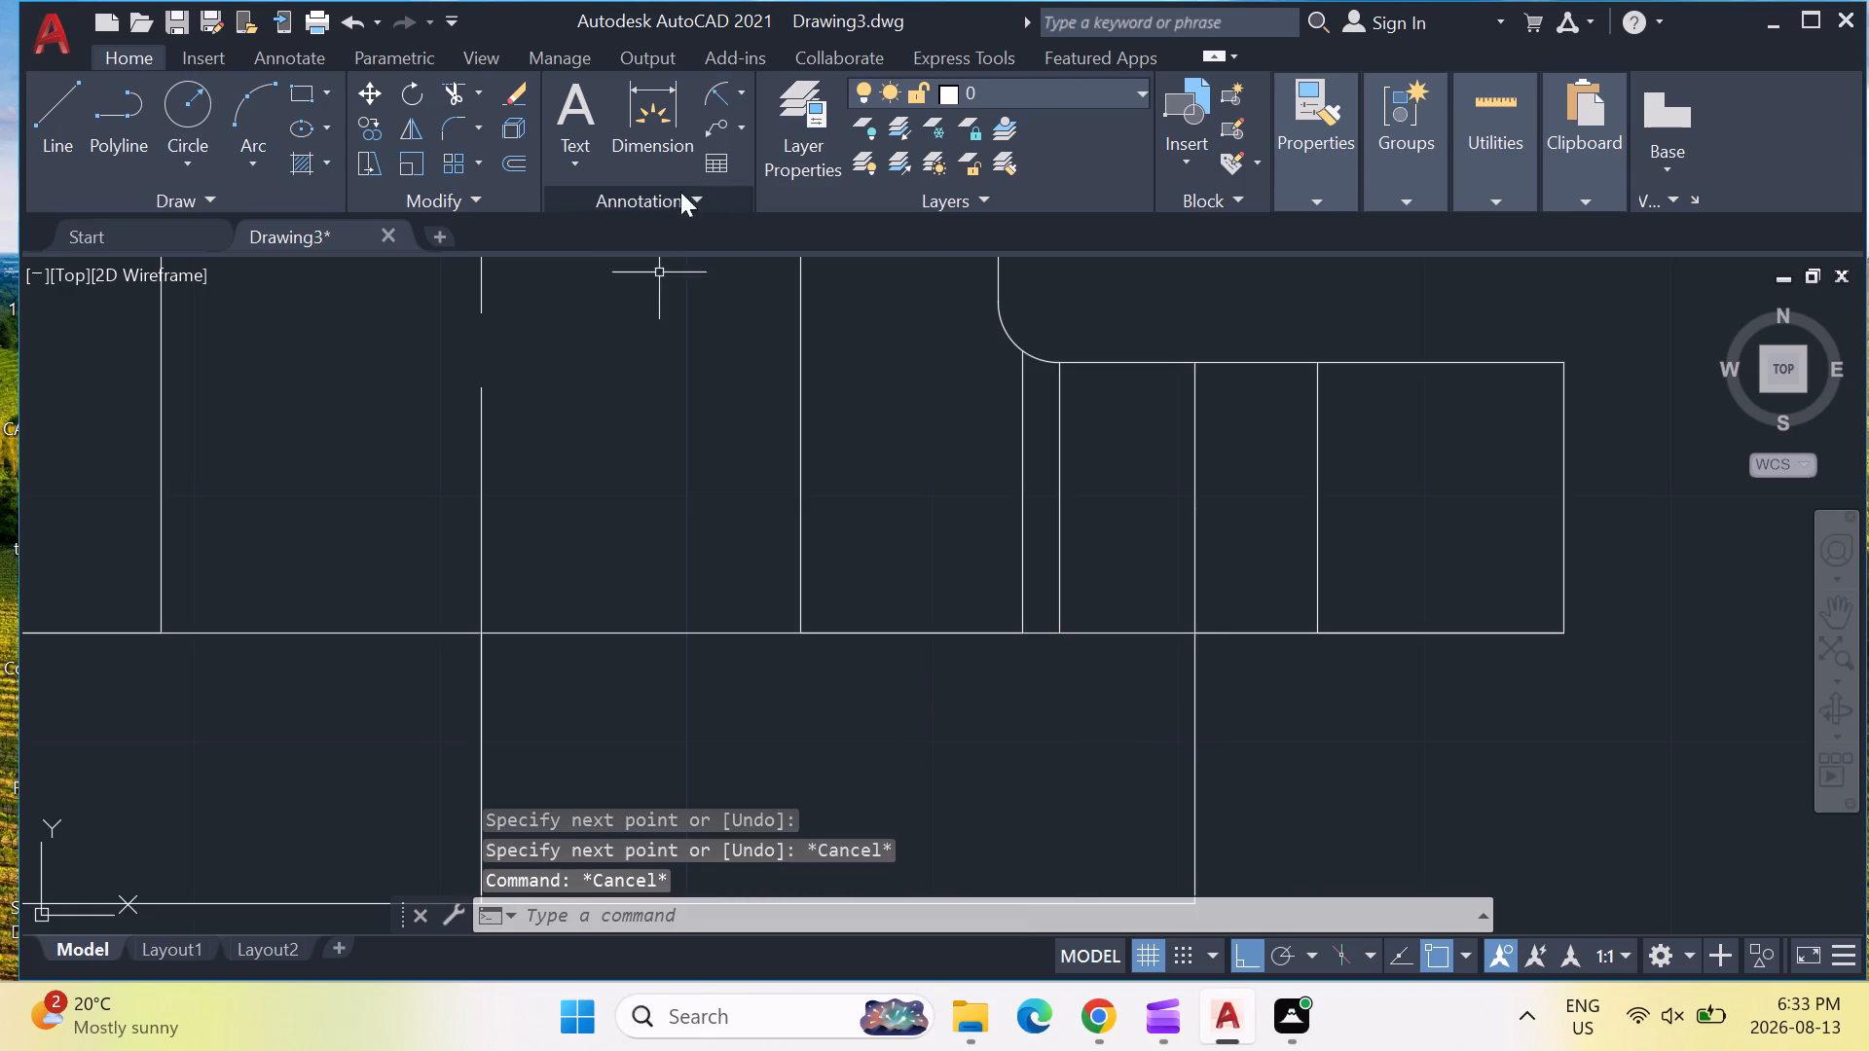
Delete the right block's old leftmost vertical line that meets the middle of the fillet arc.
click(1022, 500)
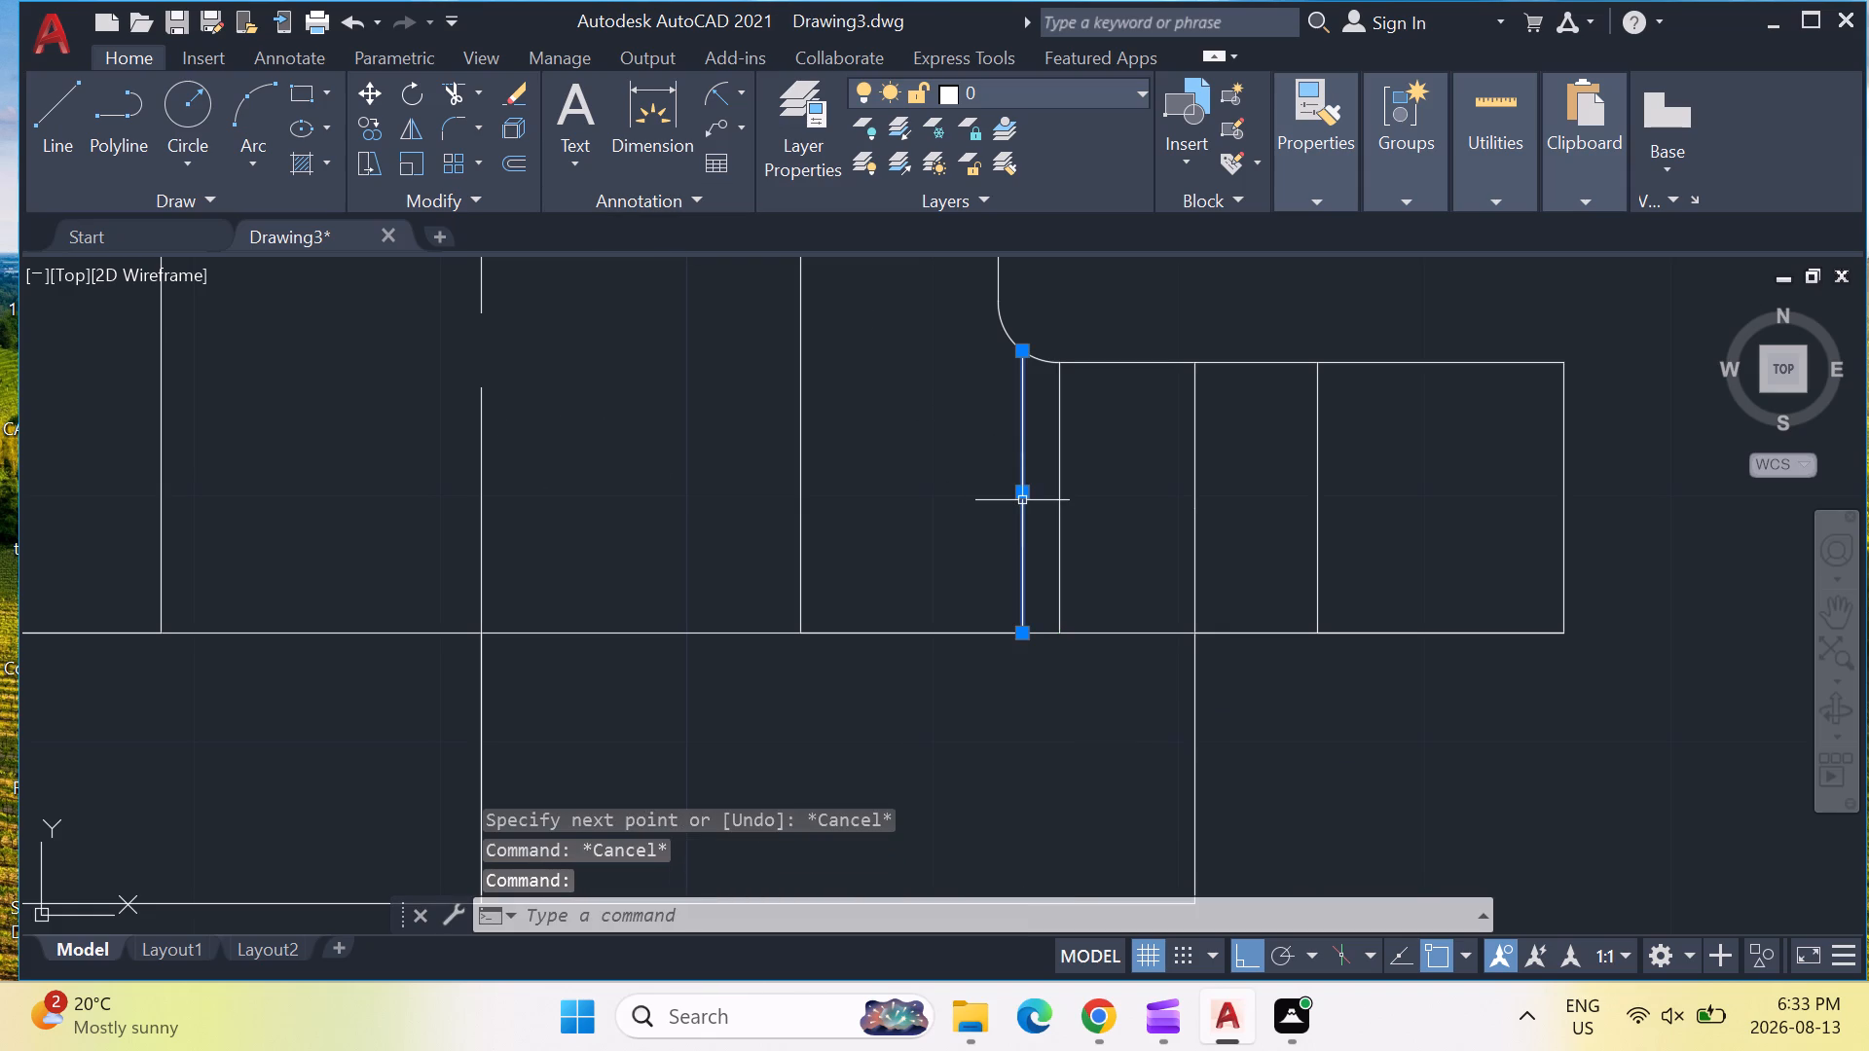
key(Delete)
Fillet the corner between the upper left block's vertical edge and the outer pipe line with radius 2.5.
scroll(1186, 480, down, 2)
middle_drag(1193, 477, 1146, 561)
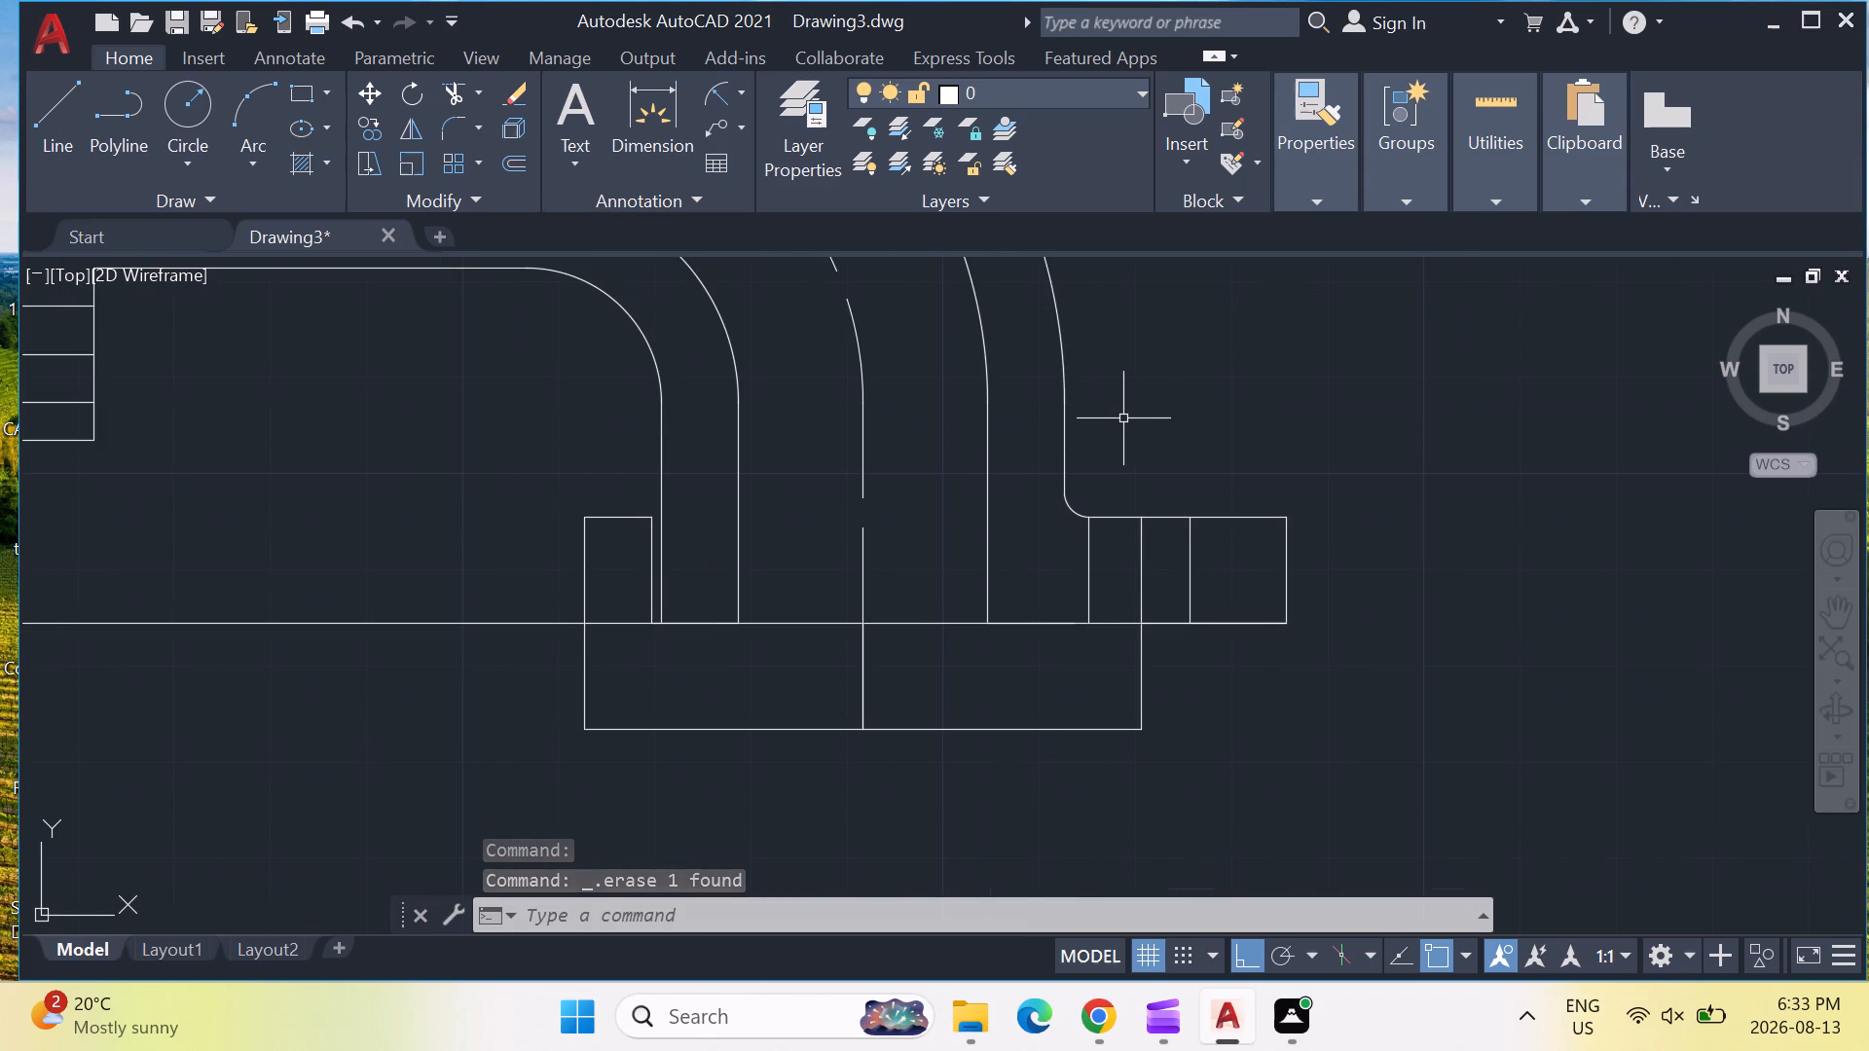
middle_drag(1123, 418, 1143, 465)
middle_drag(1143, 465, 1188, 617)
scroll(1189, 614, down, 1)
middle_drag(780, 365, 811, 416)
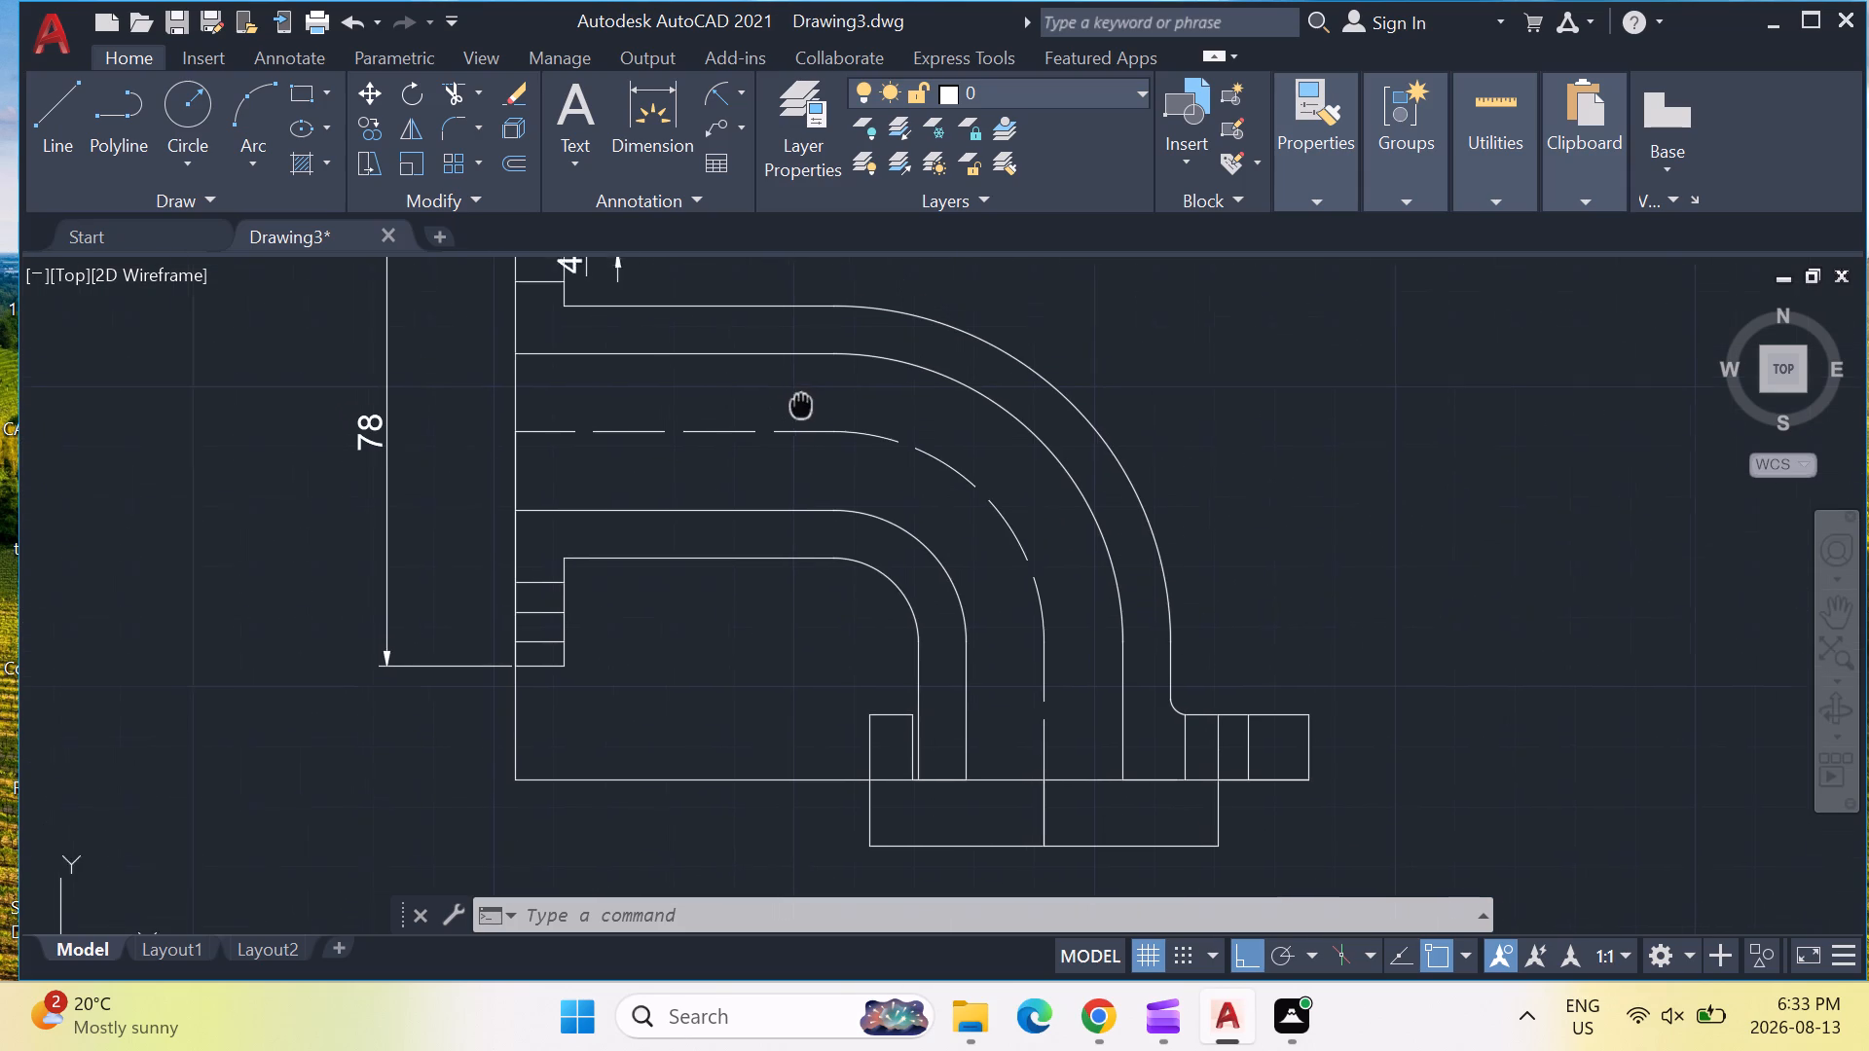
middle_drag(811, 416, 836, 454)
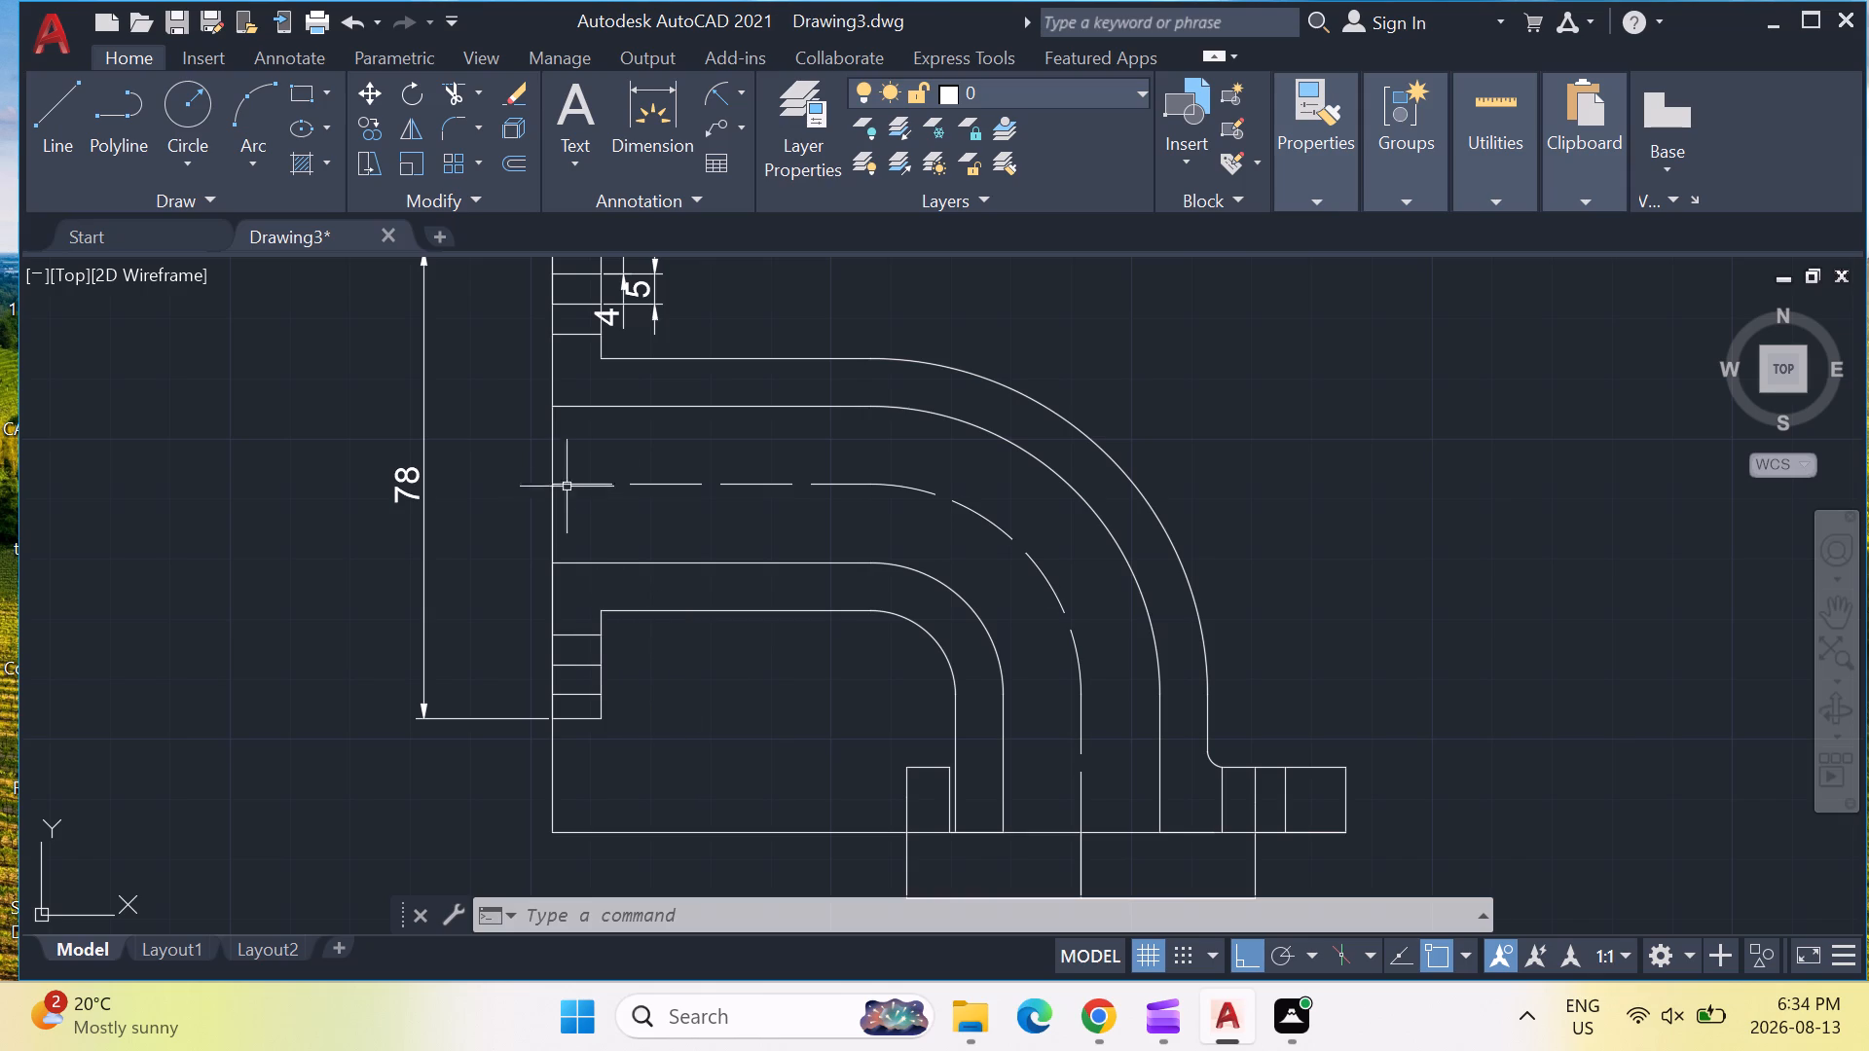
middle_drag(596, 349, 624, 377)
text(fille)
key(t)
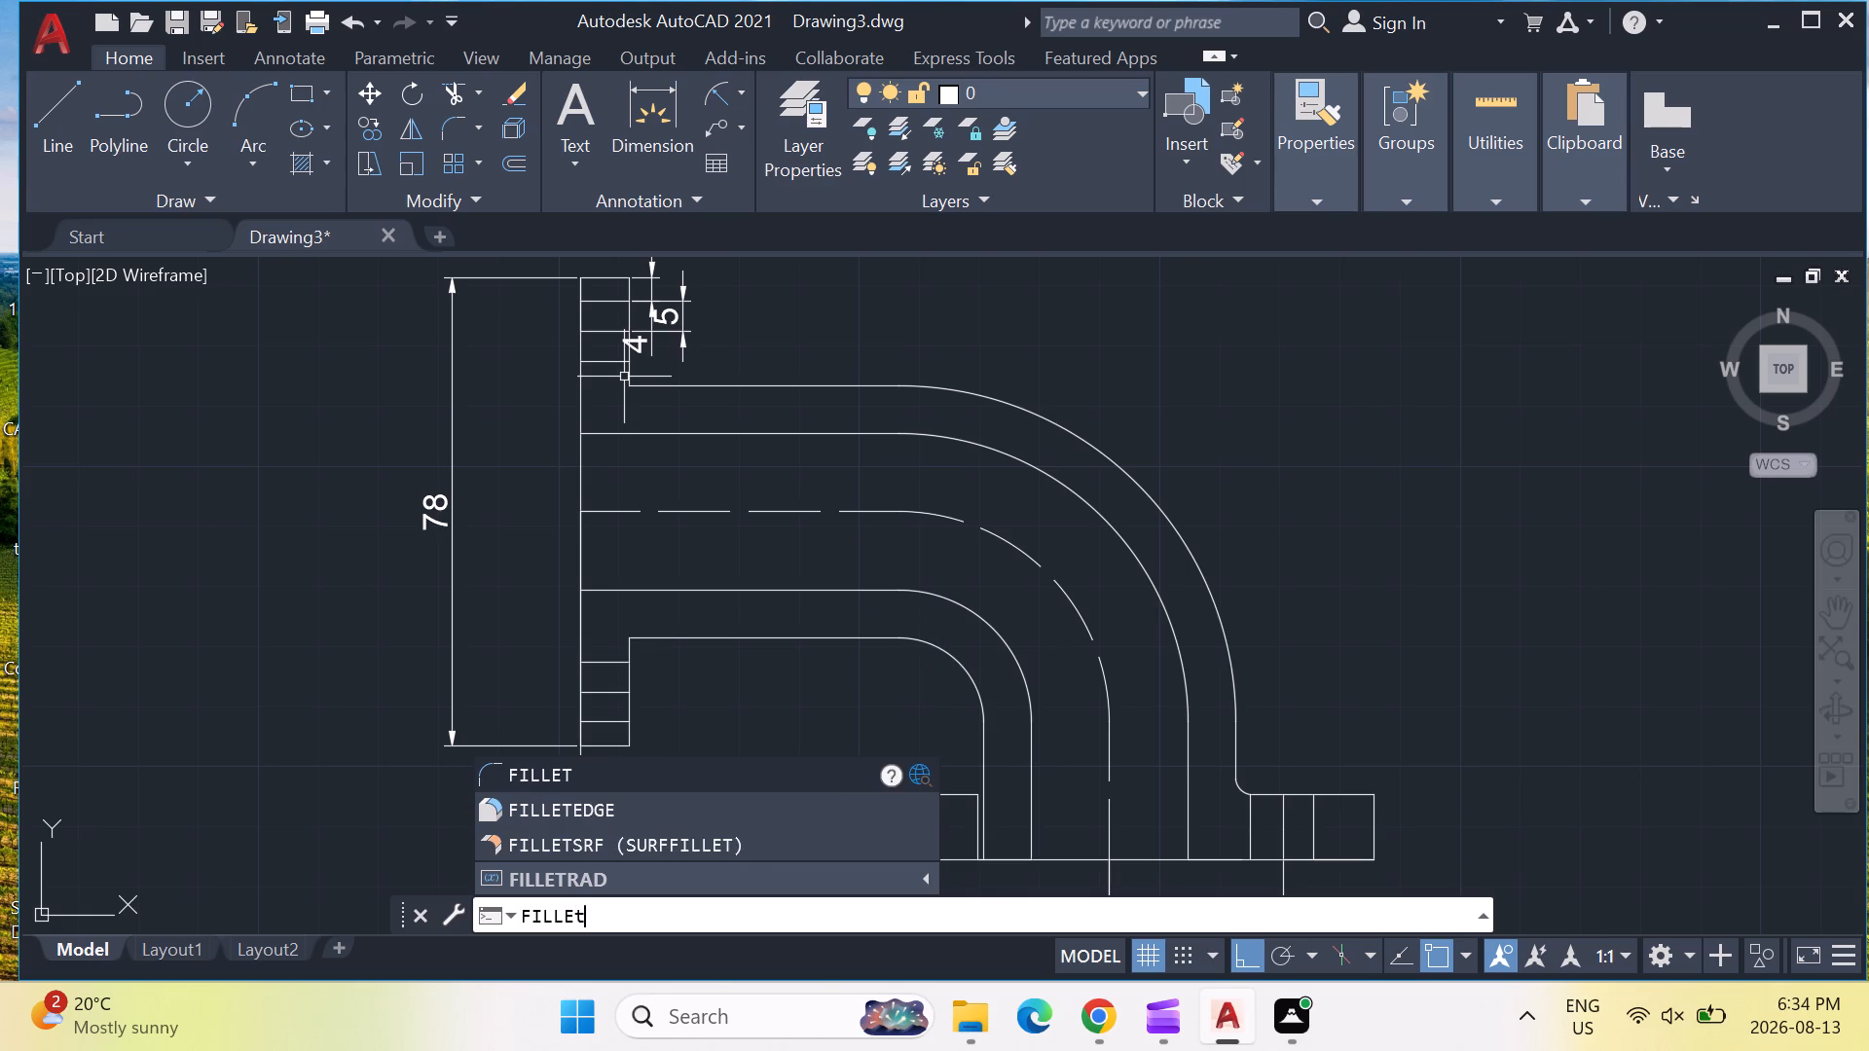
key(Return)
scroll(614, 388, up, 1)
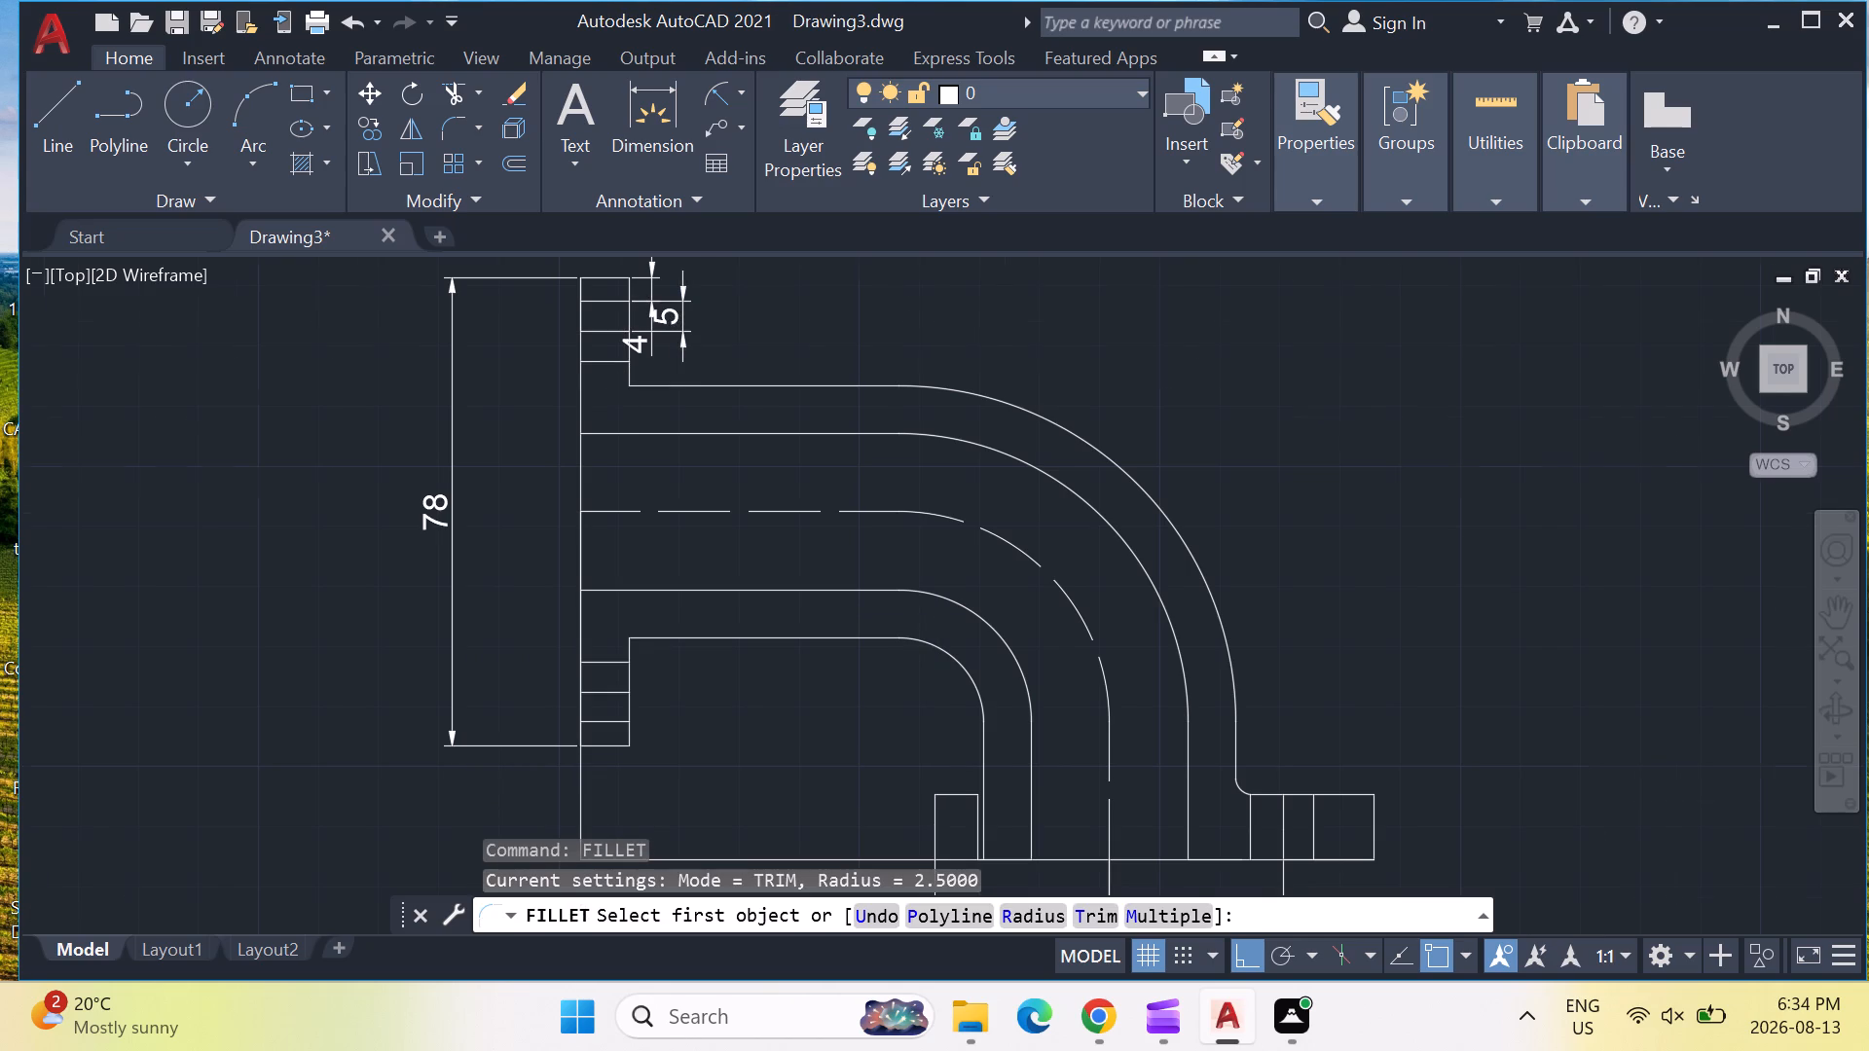
scroll(614, 388, up, 2)
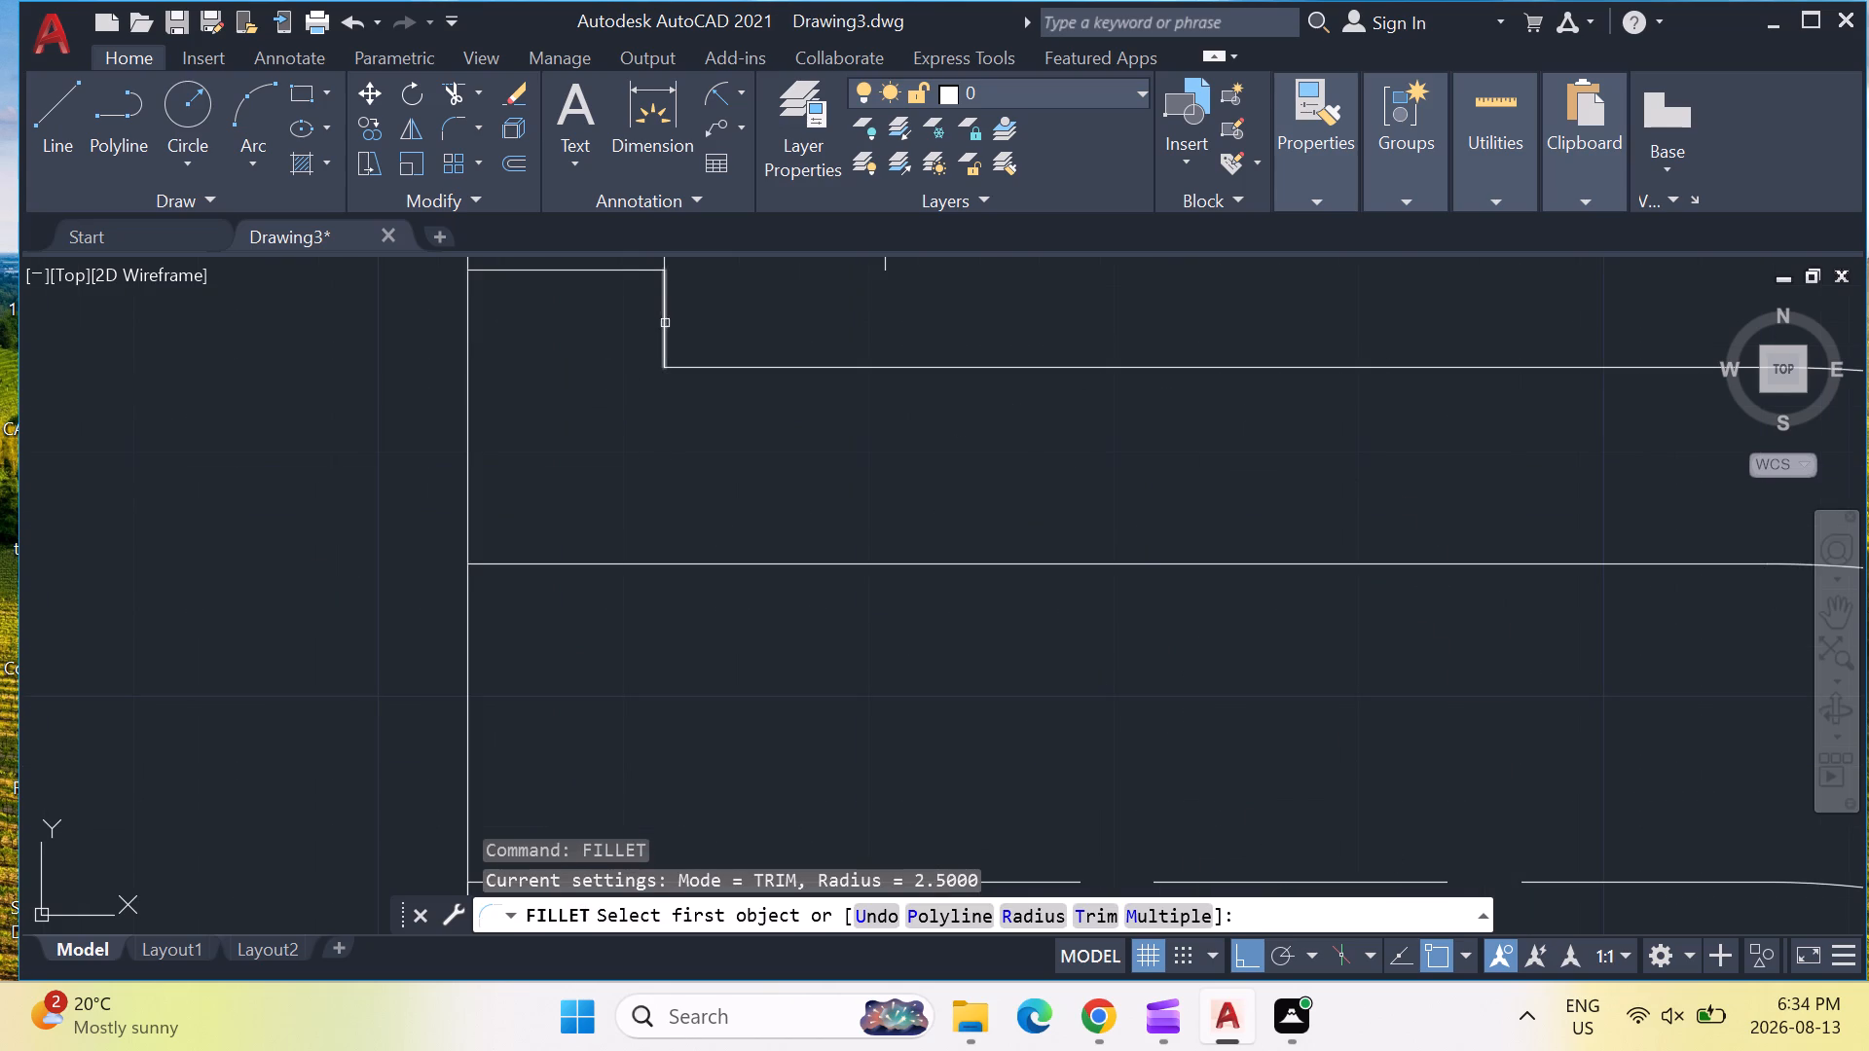
click(663, 326)
click(681, 370)
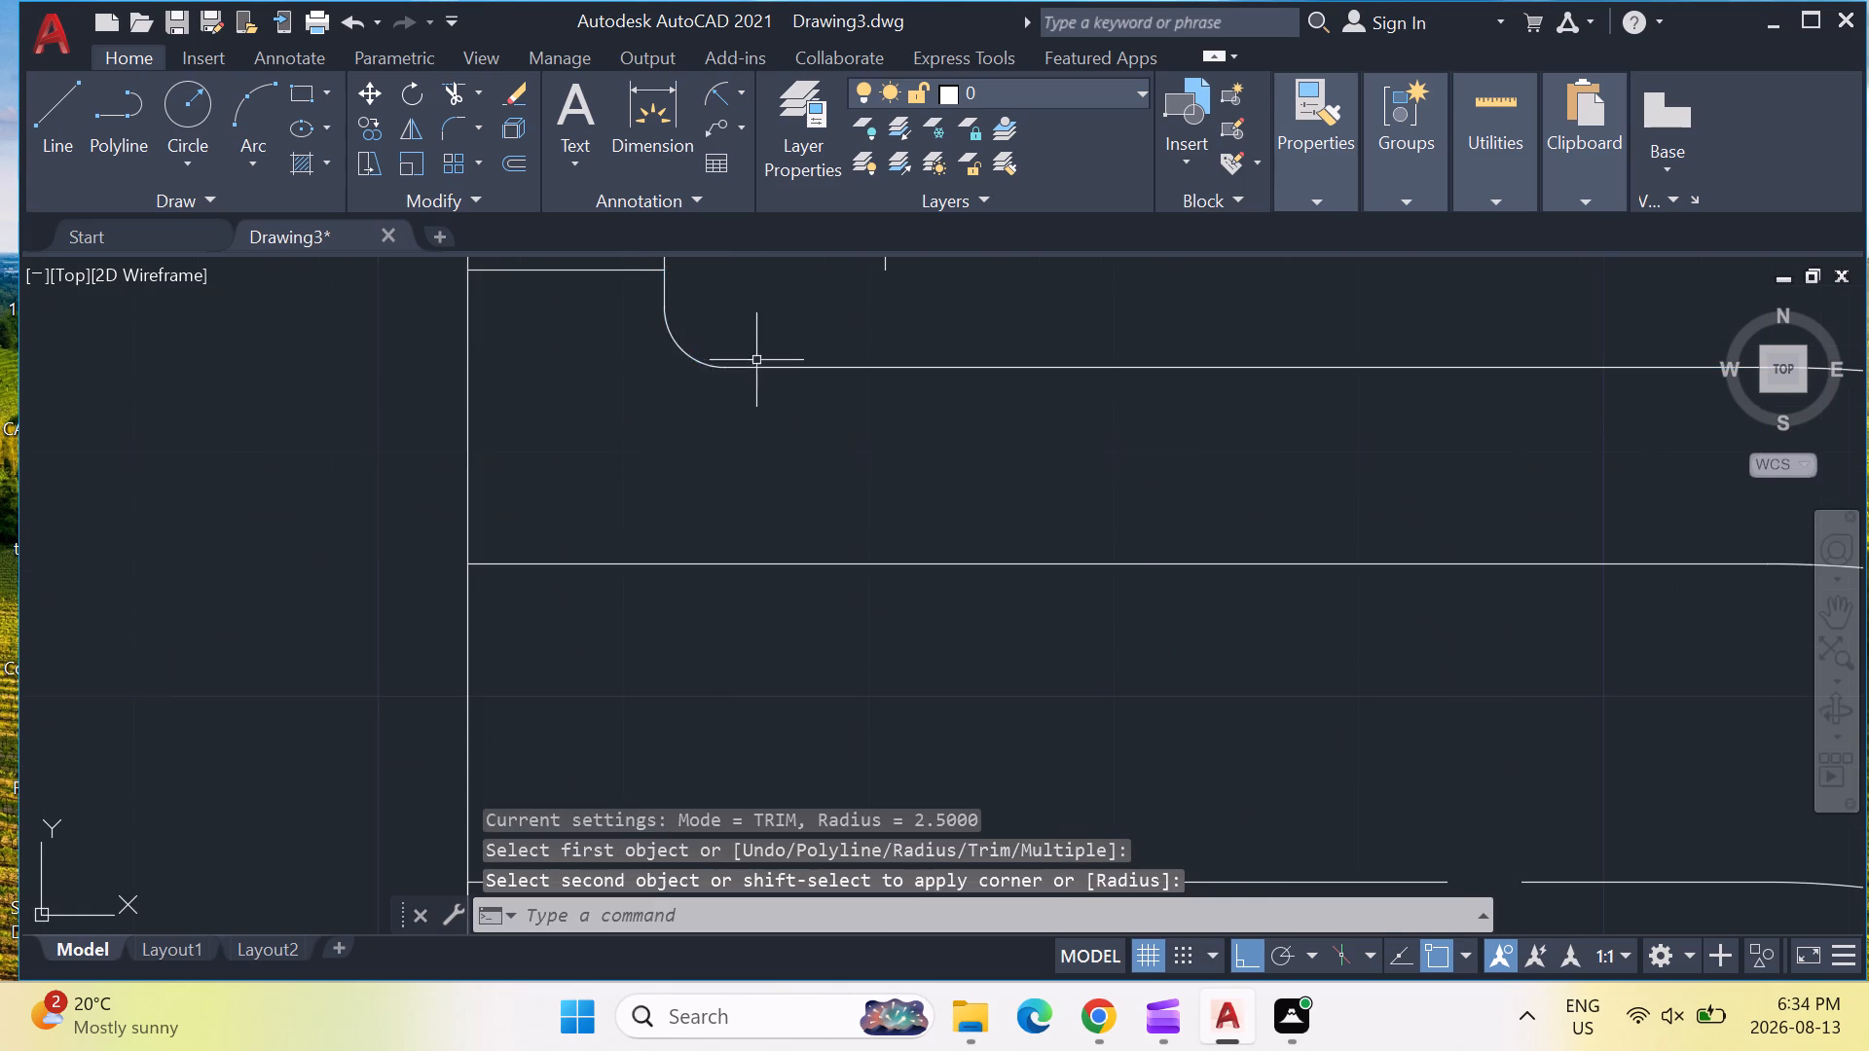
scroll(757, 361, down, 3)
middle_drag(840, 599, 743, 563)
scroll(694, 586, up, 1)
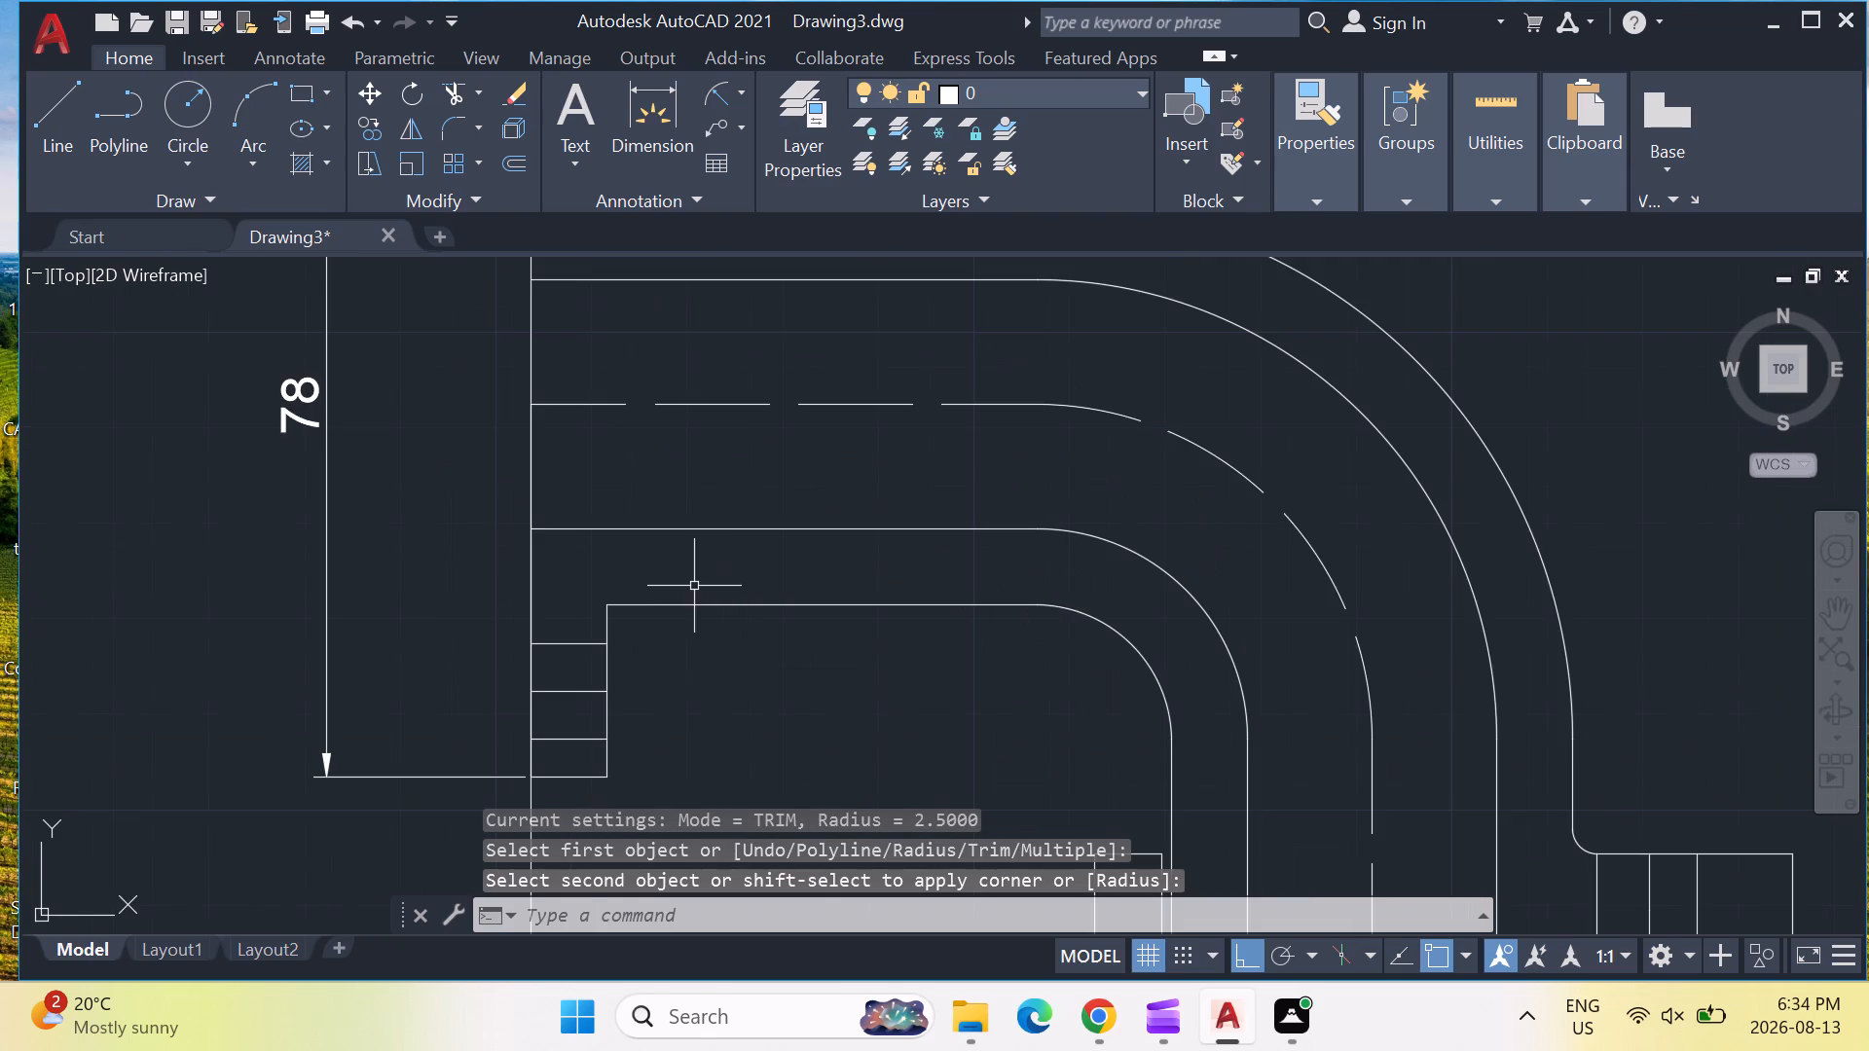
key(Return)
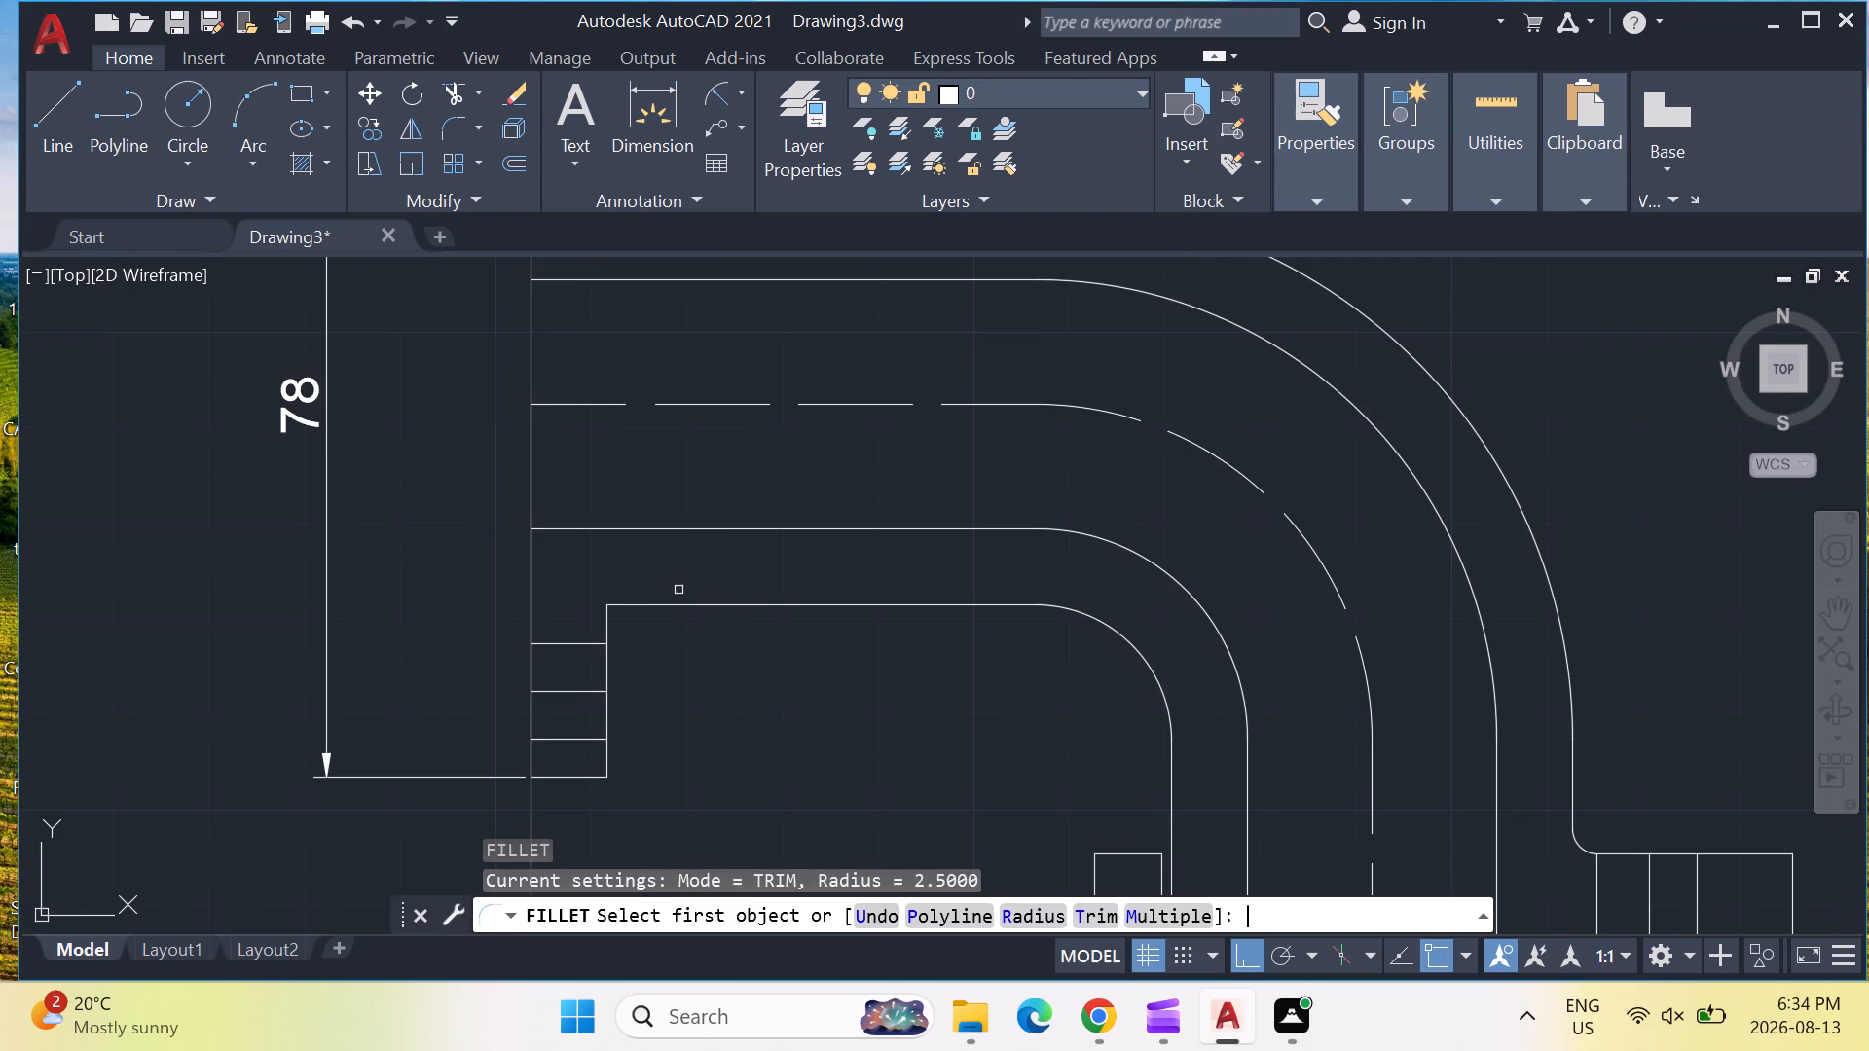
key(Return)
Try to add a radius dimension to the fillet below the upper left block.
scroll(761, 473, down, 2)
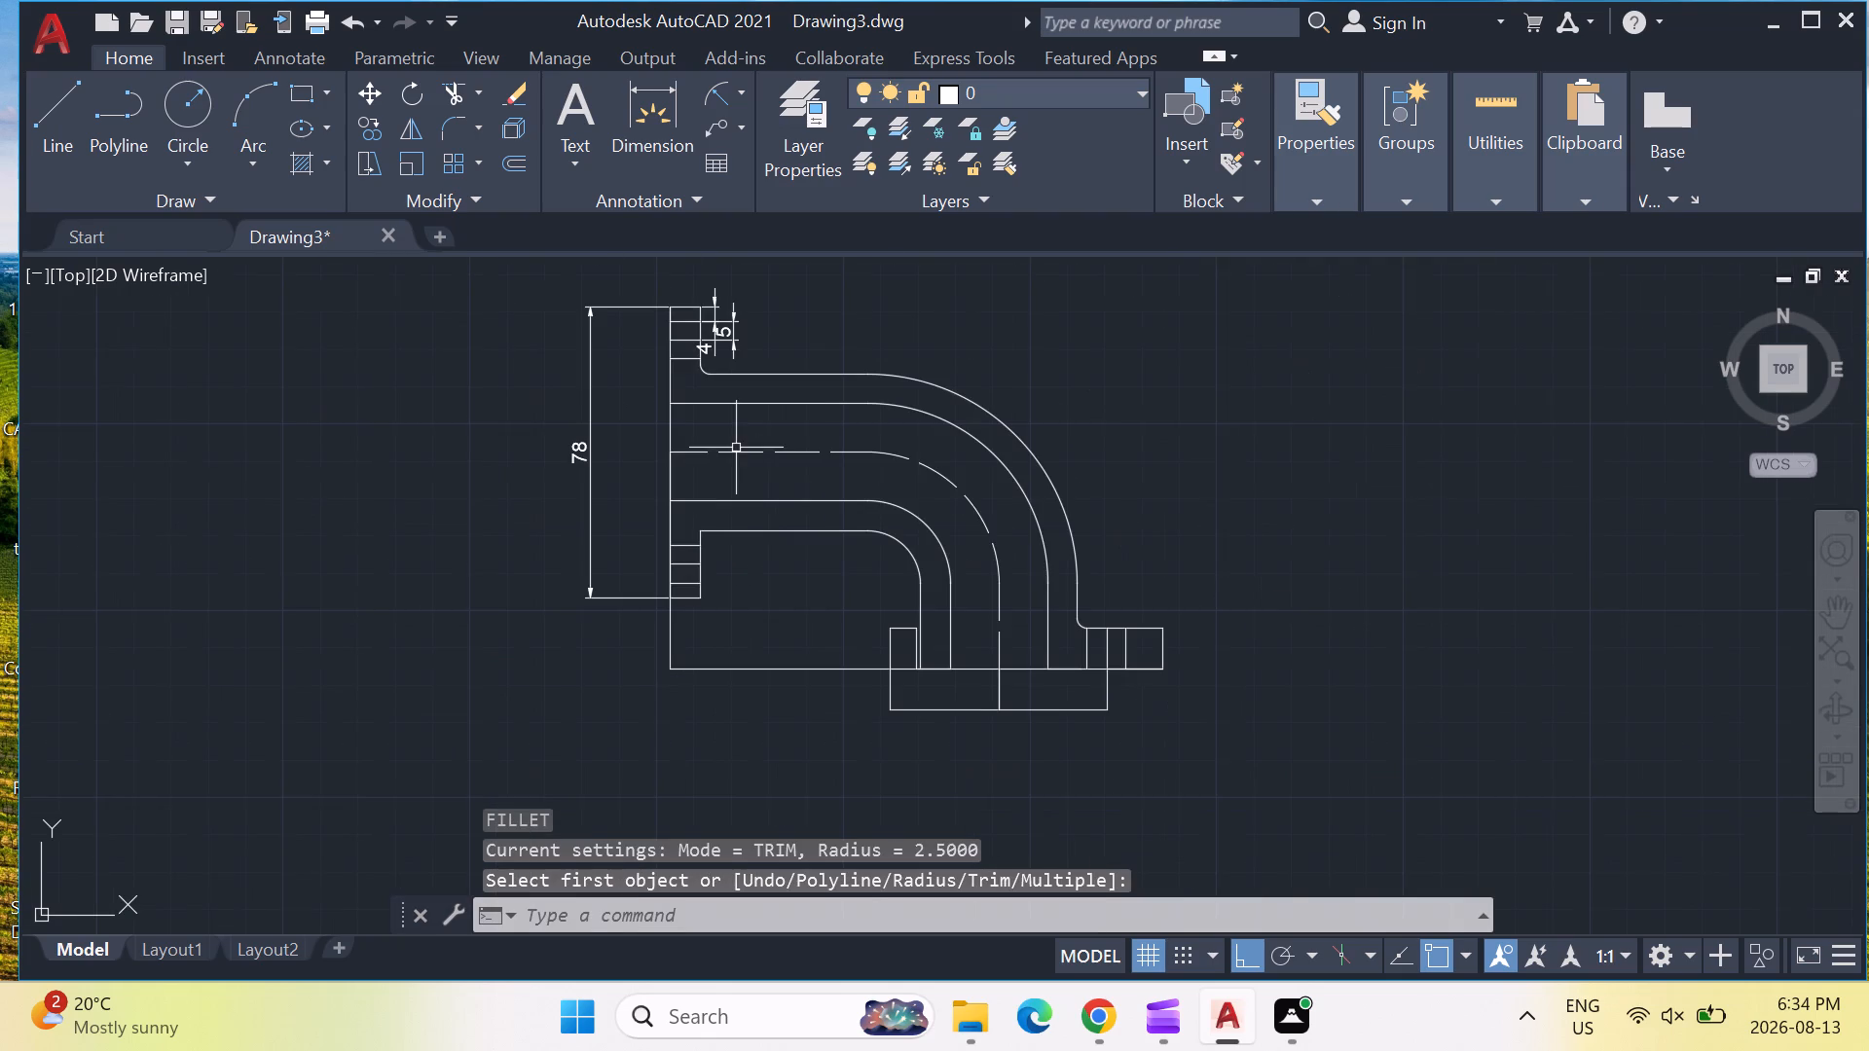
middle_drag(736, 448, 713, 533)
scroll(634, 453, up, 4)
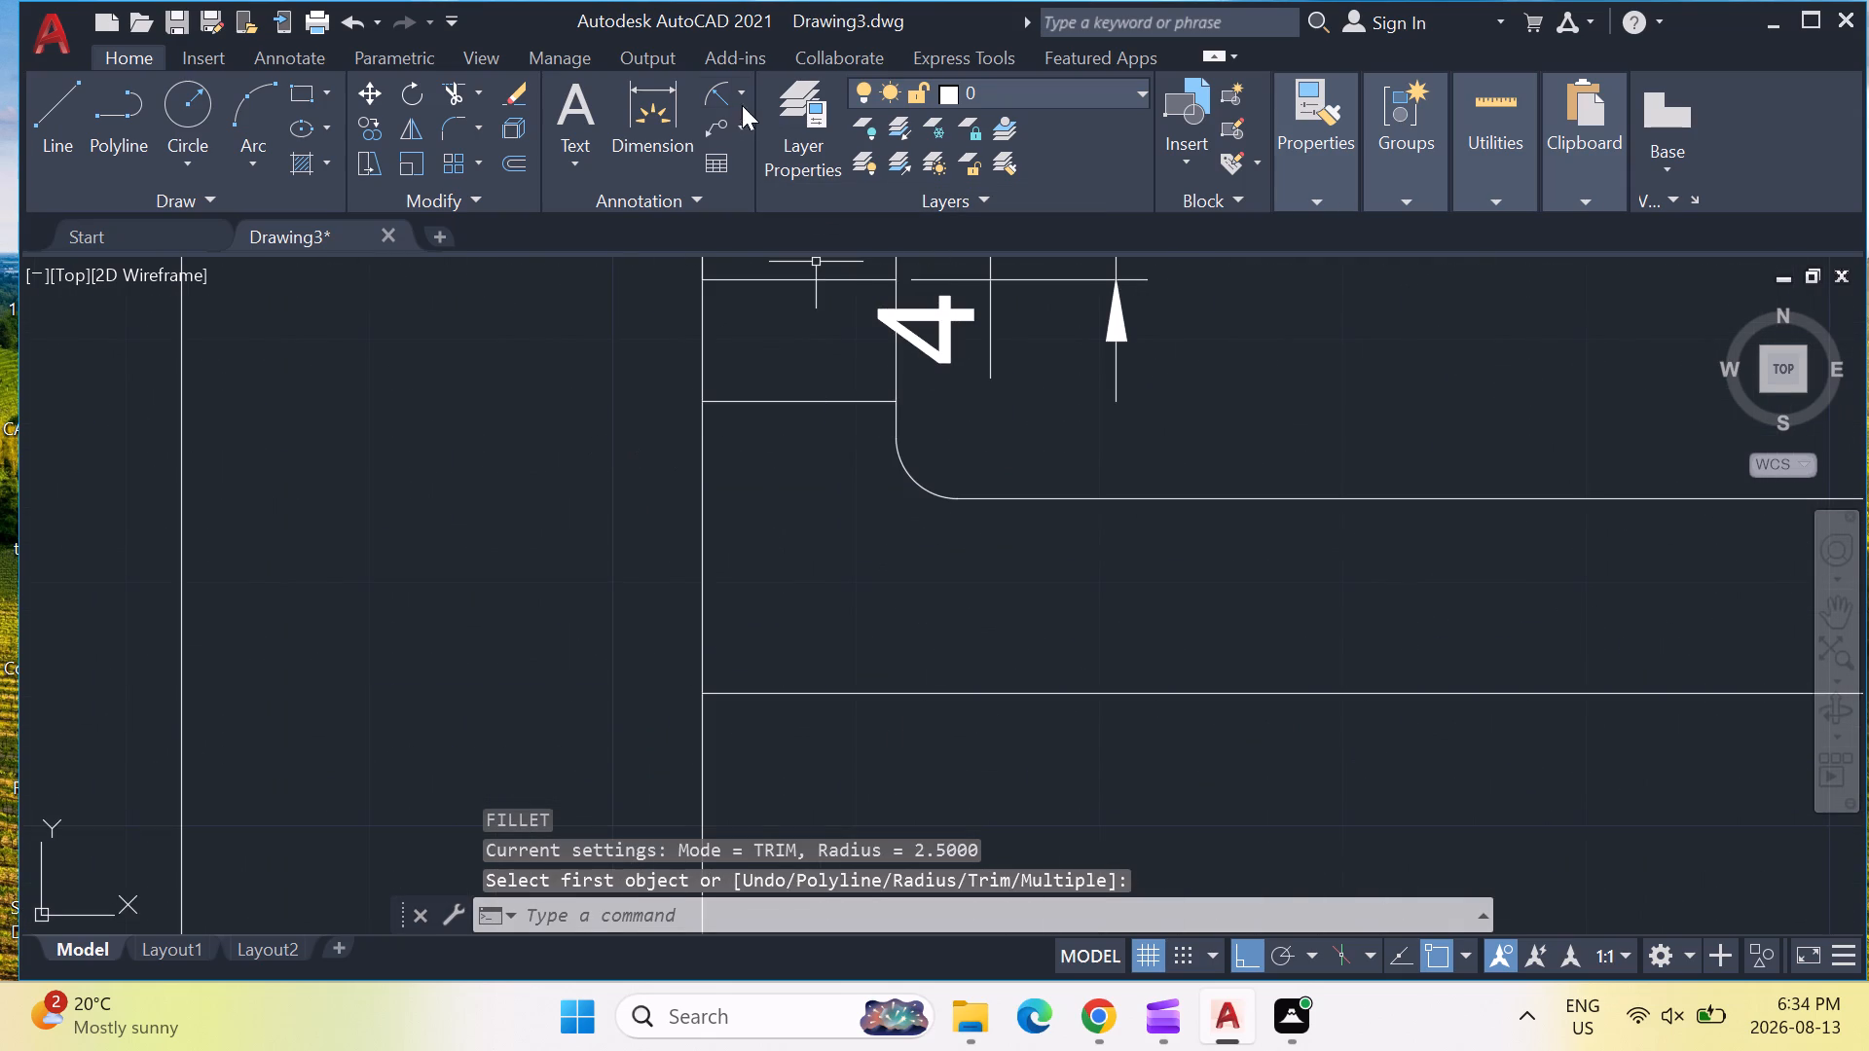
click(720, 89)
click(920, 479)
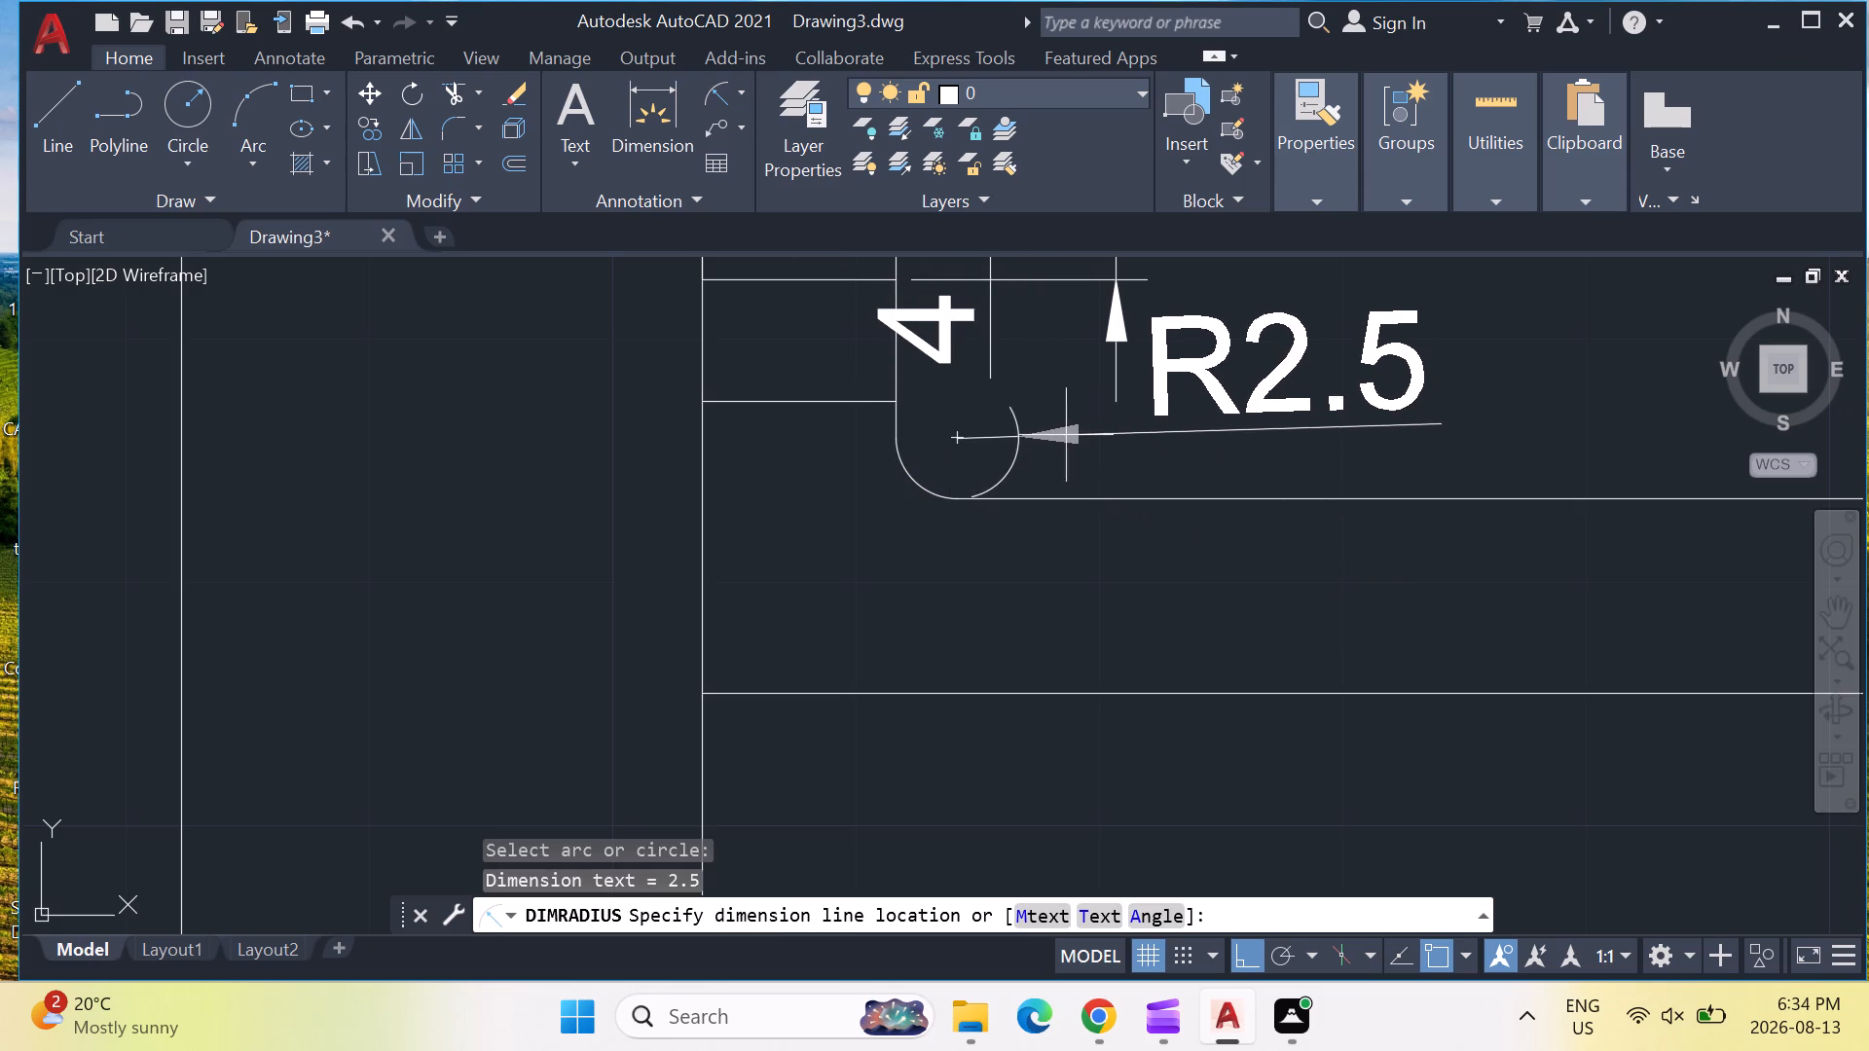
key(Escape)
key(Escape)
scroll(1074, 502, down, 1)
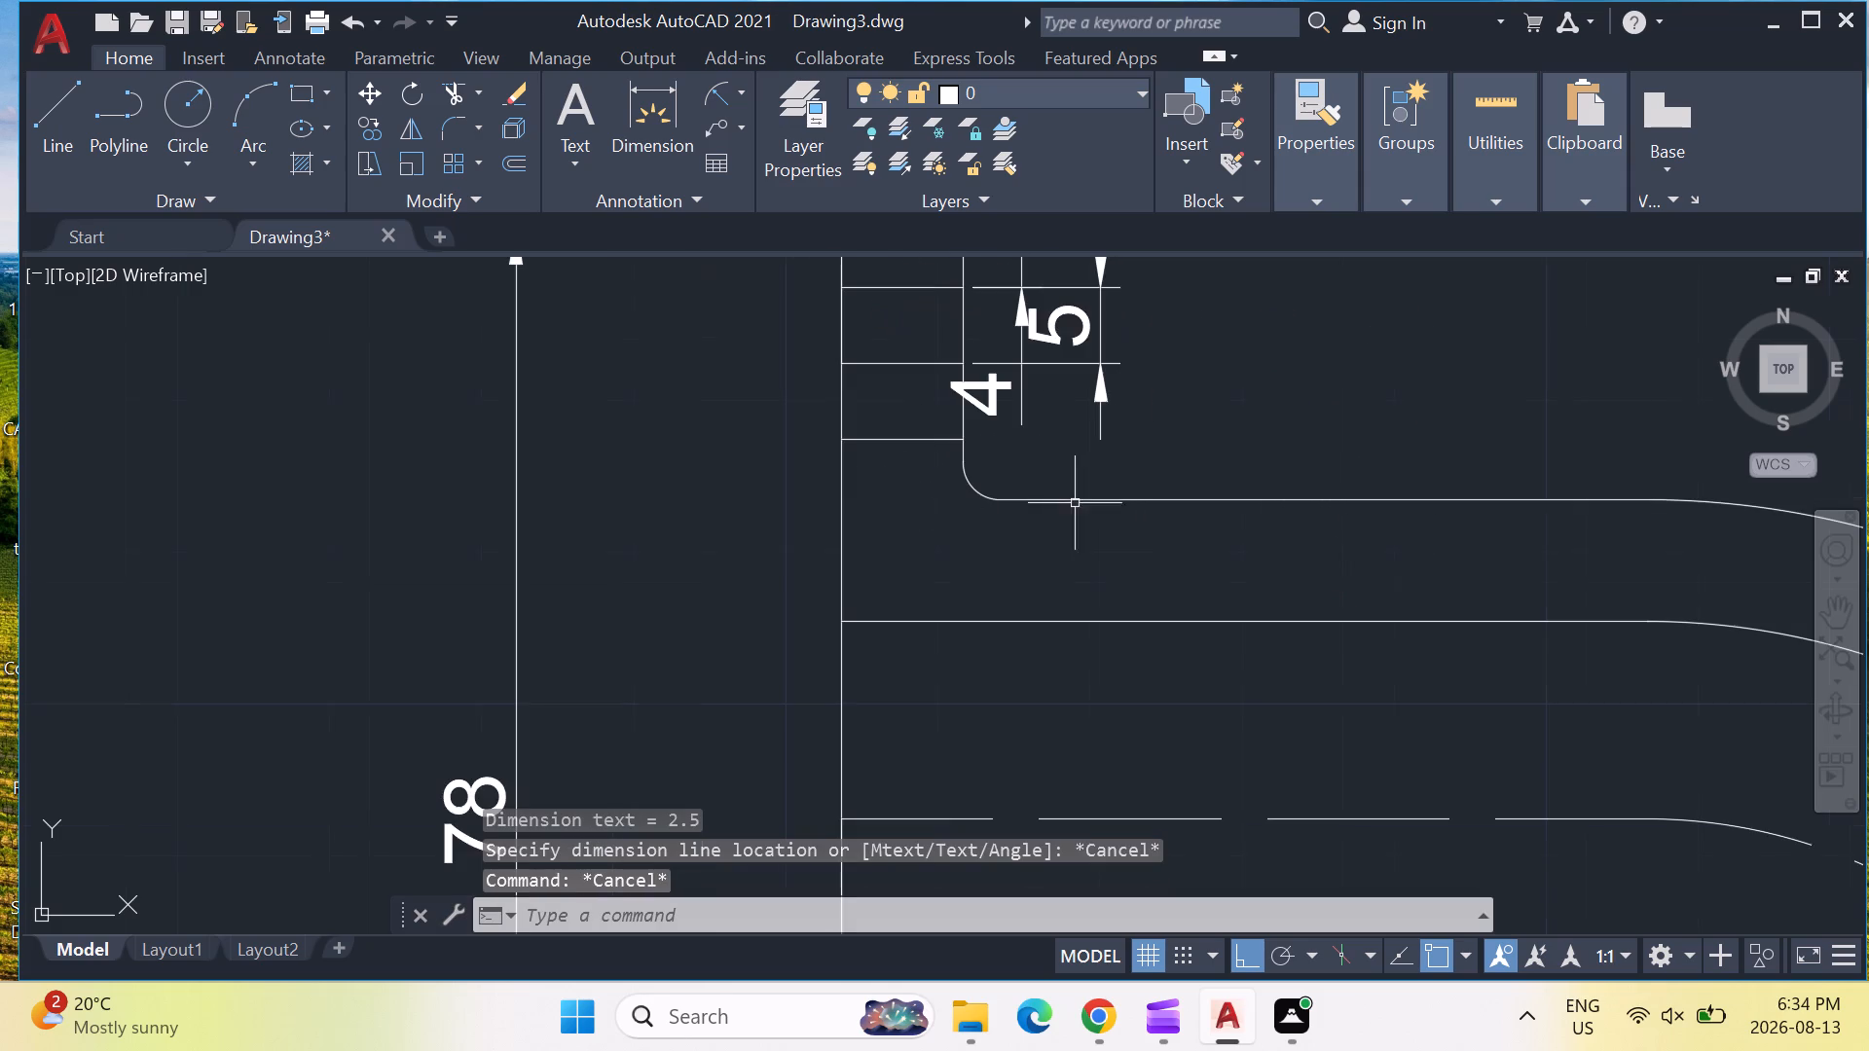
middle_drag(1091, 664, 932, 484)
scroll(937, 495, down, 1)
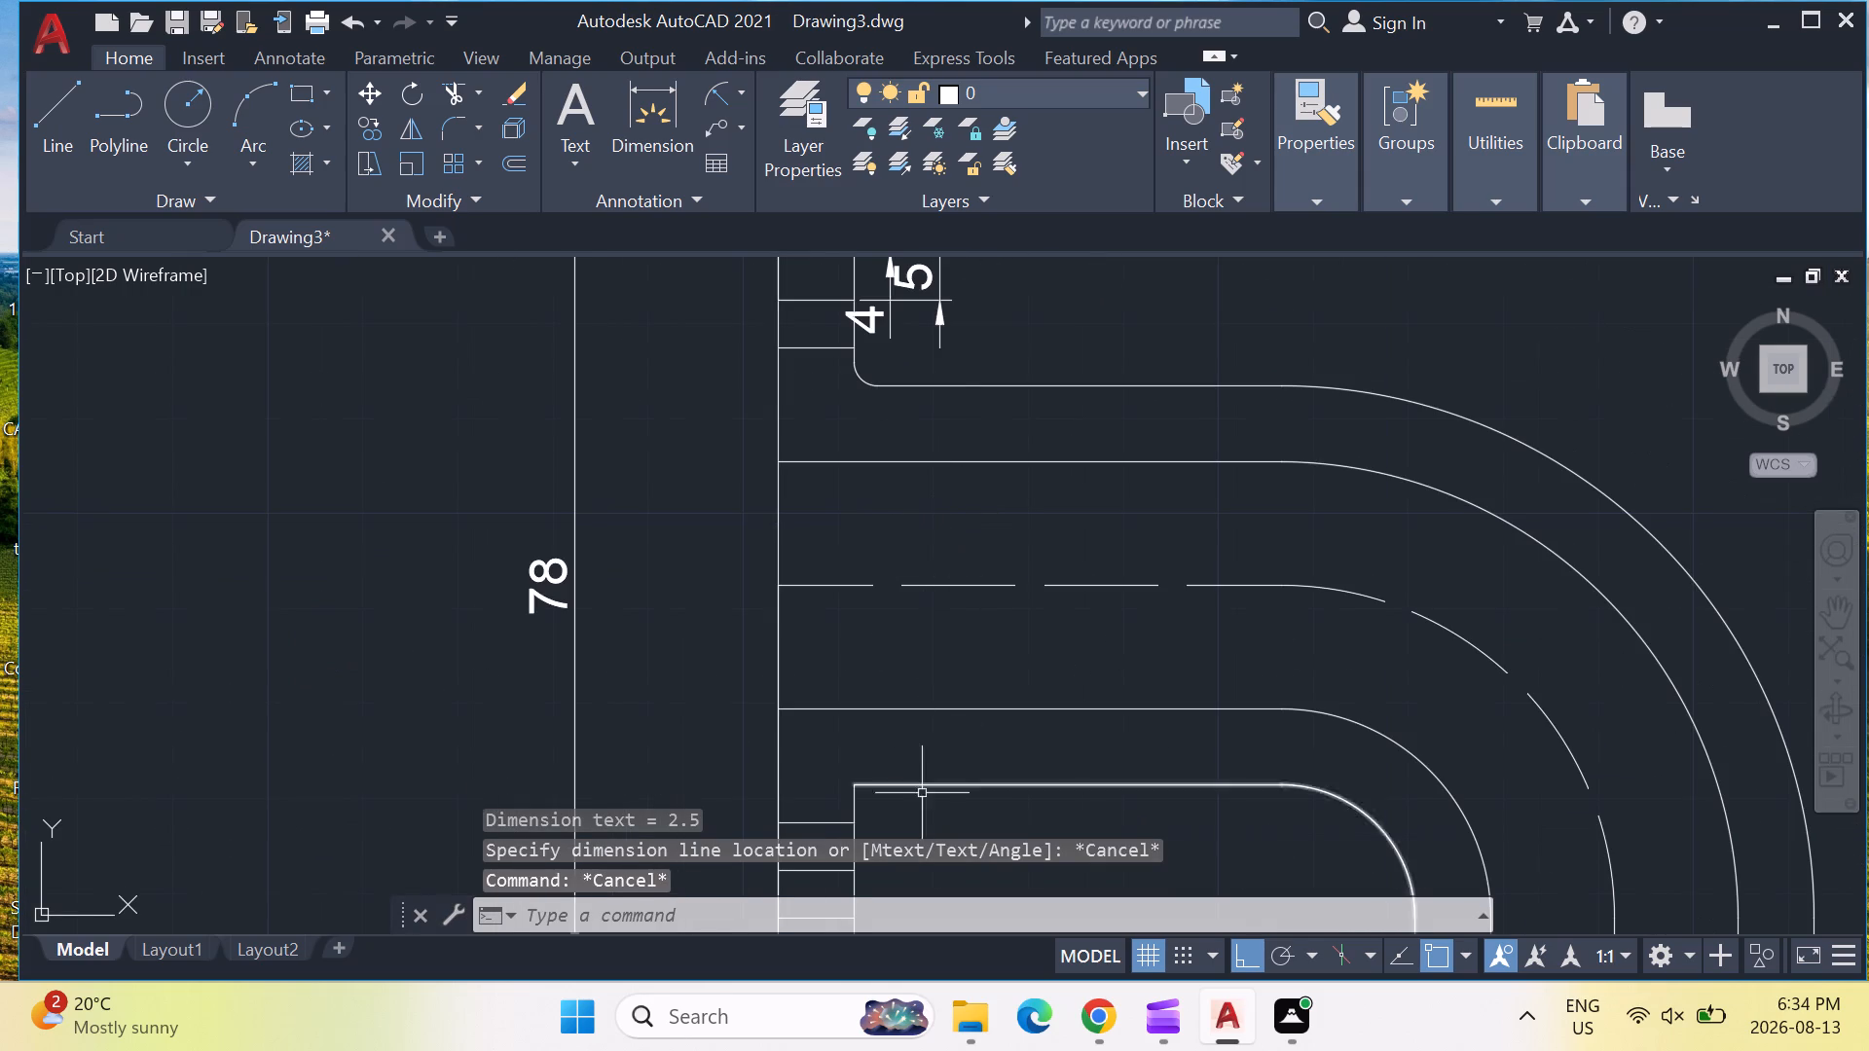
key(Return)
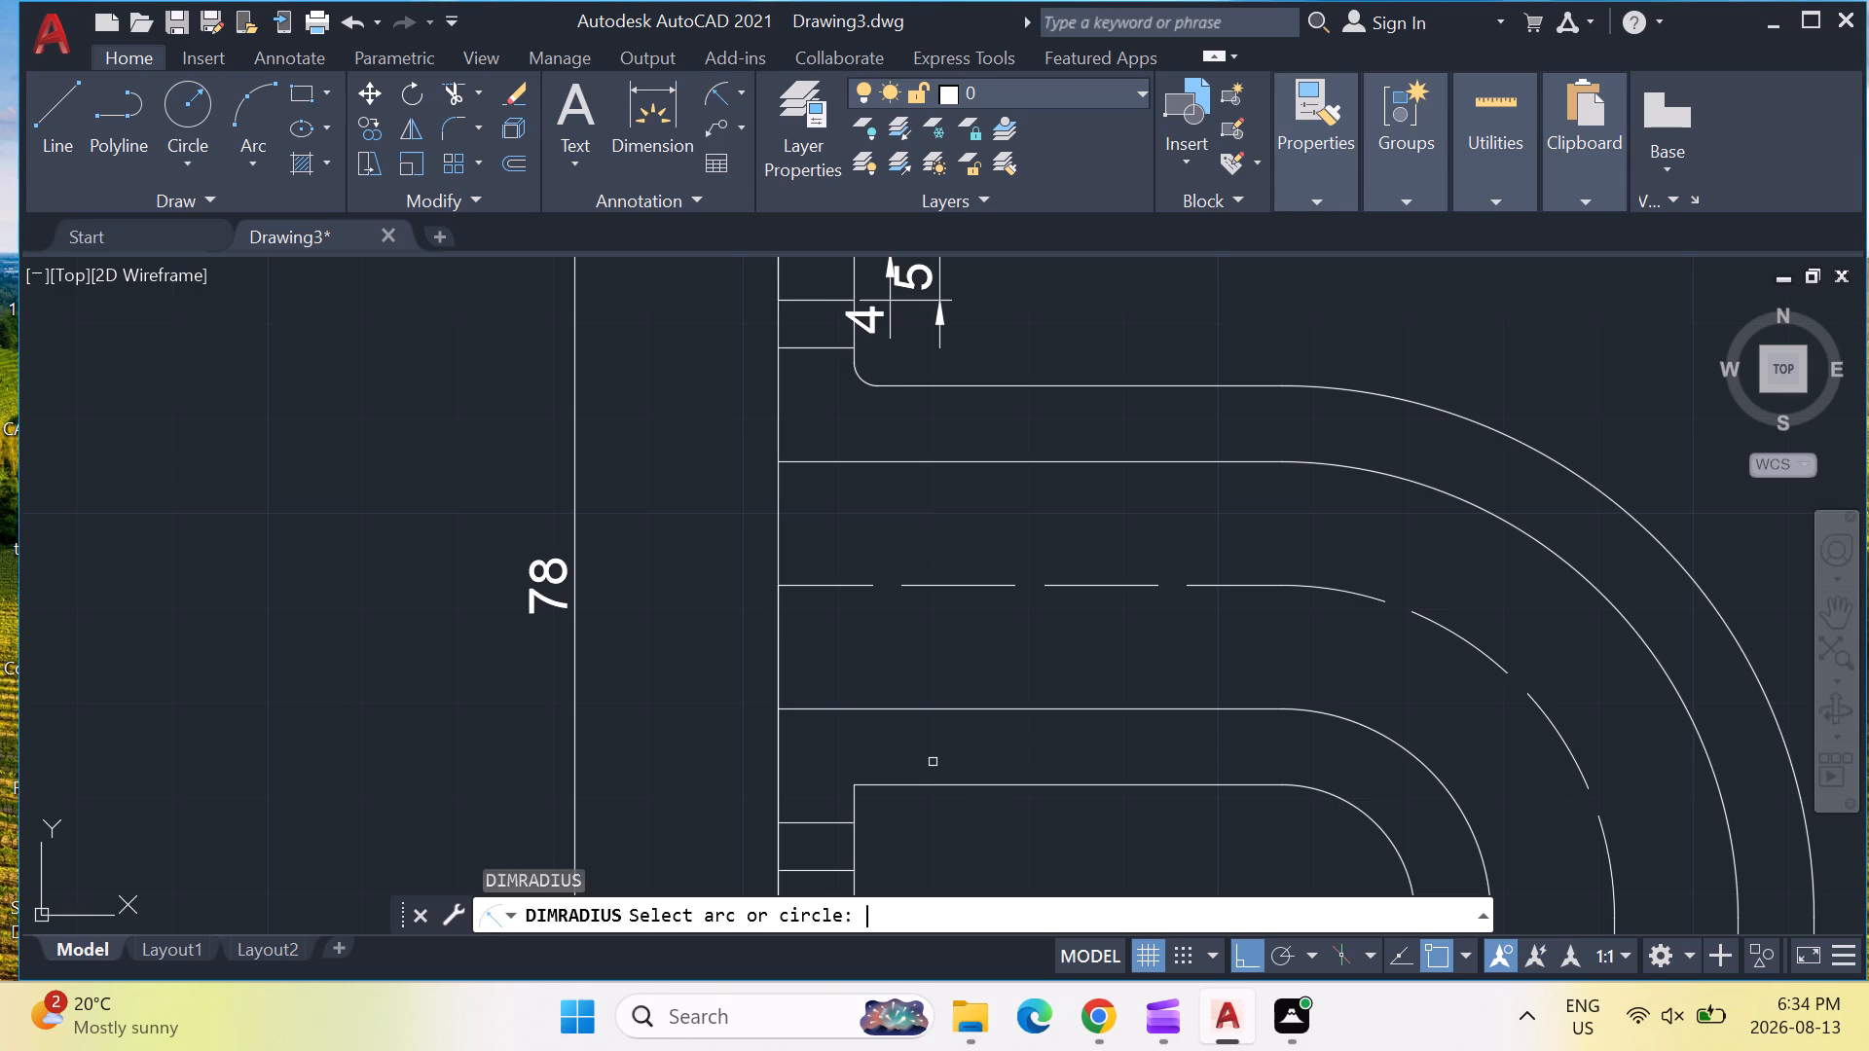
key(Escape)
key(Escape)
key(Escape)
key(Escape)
Fillet the corner between the lower left block's vertical edge and the innermost horizontal pipe line with radius 2.5.
text(fillet)
key(Return)
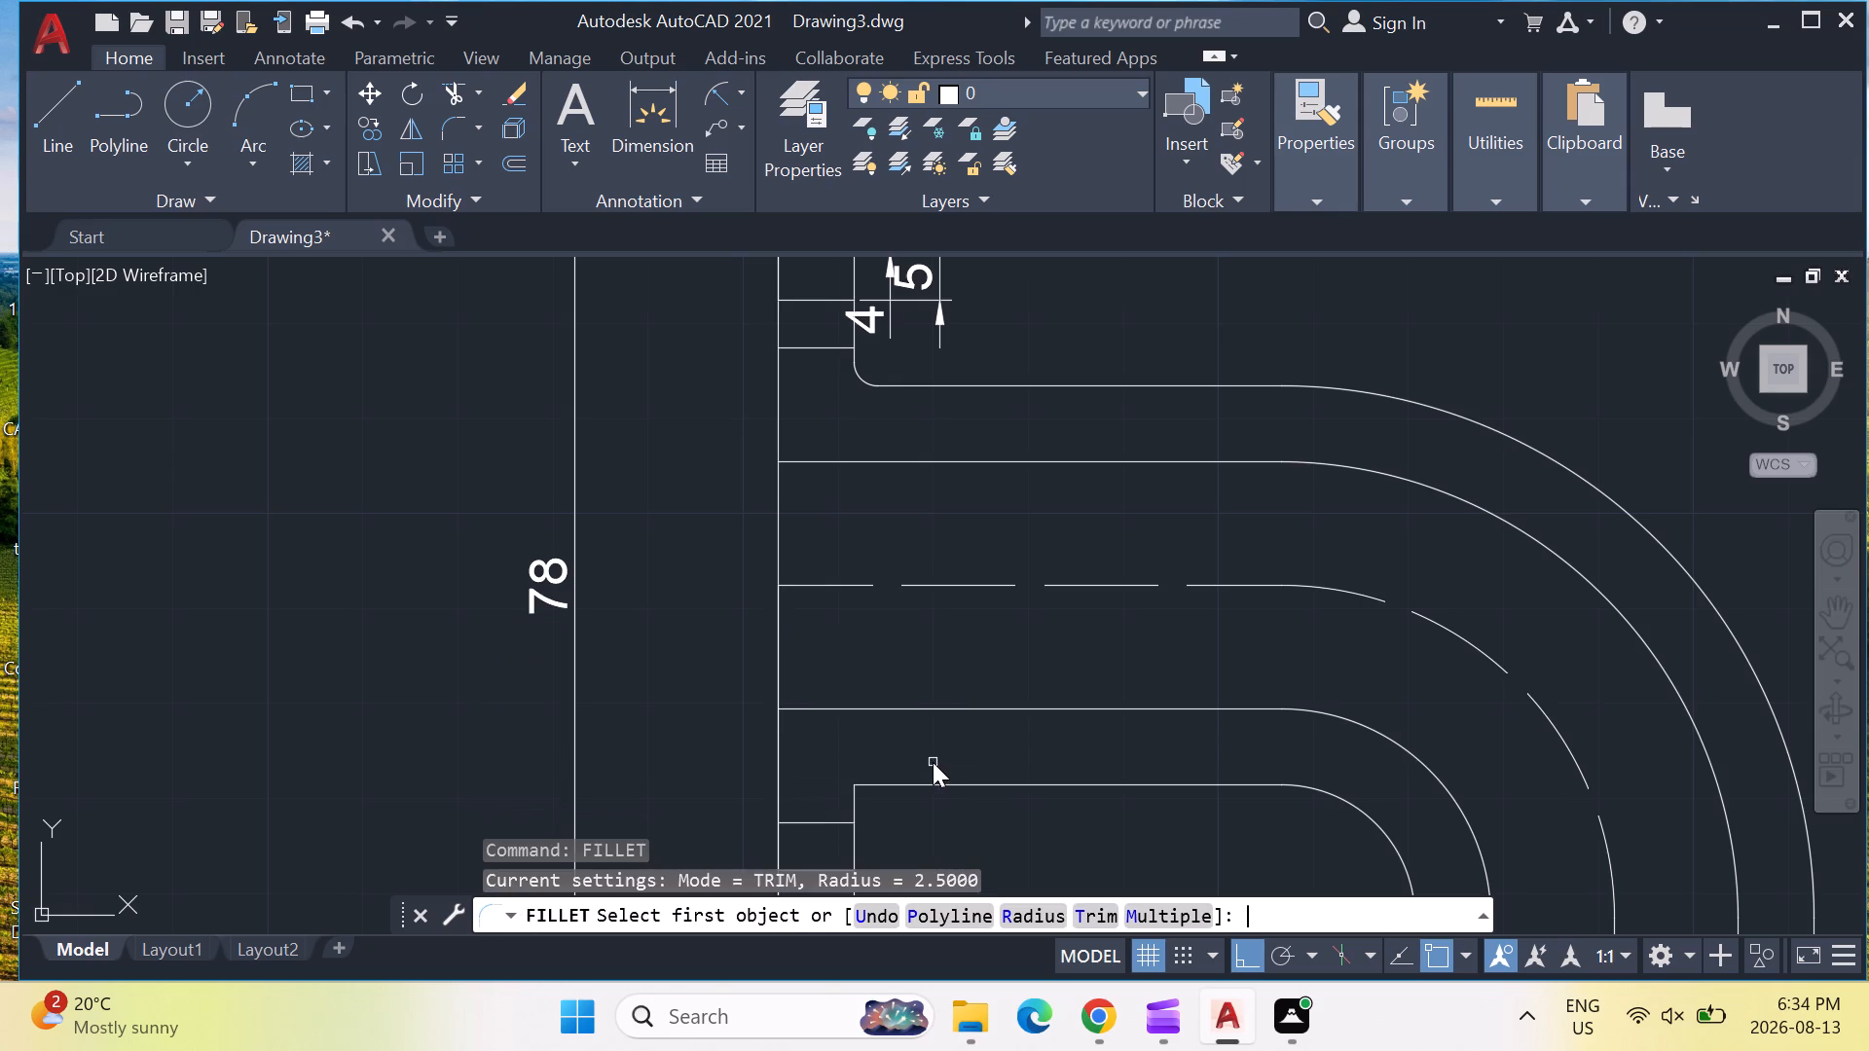
click(1055, 915)
key(Return)
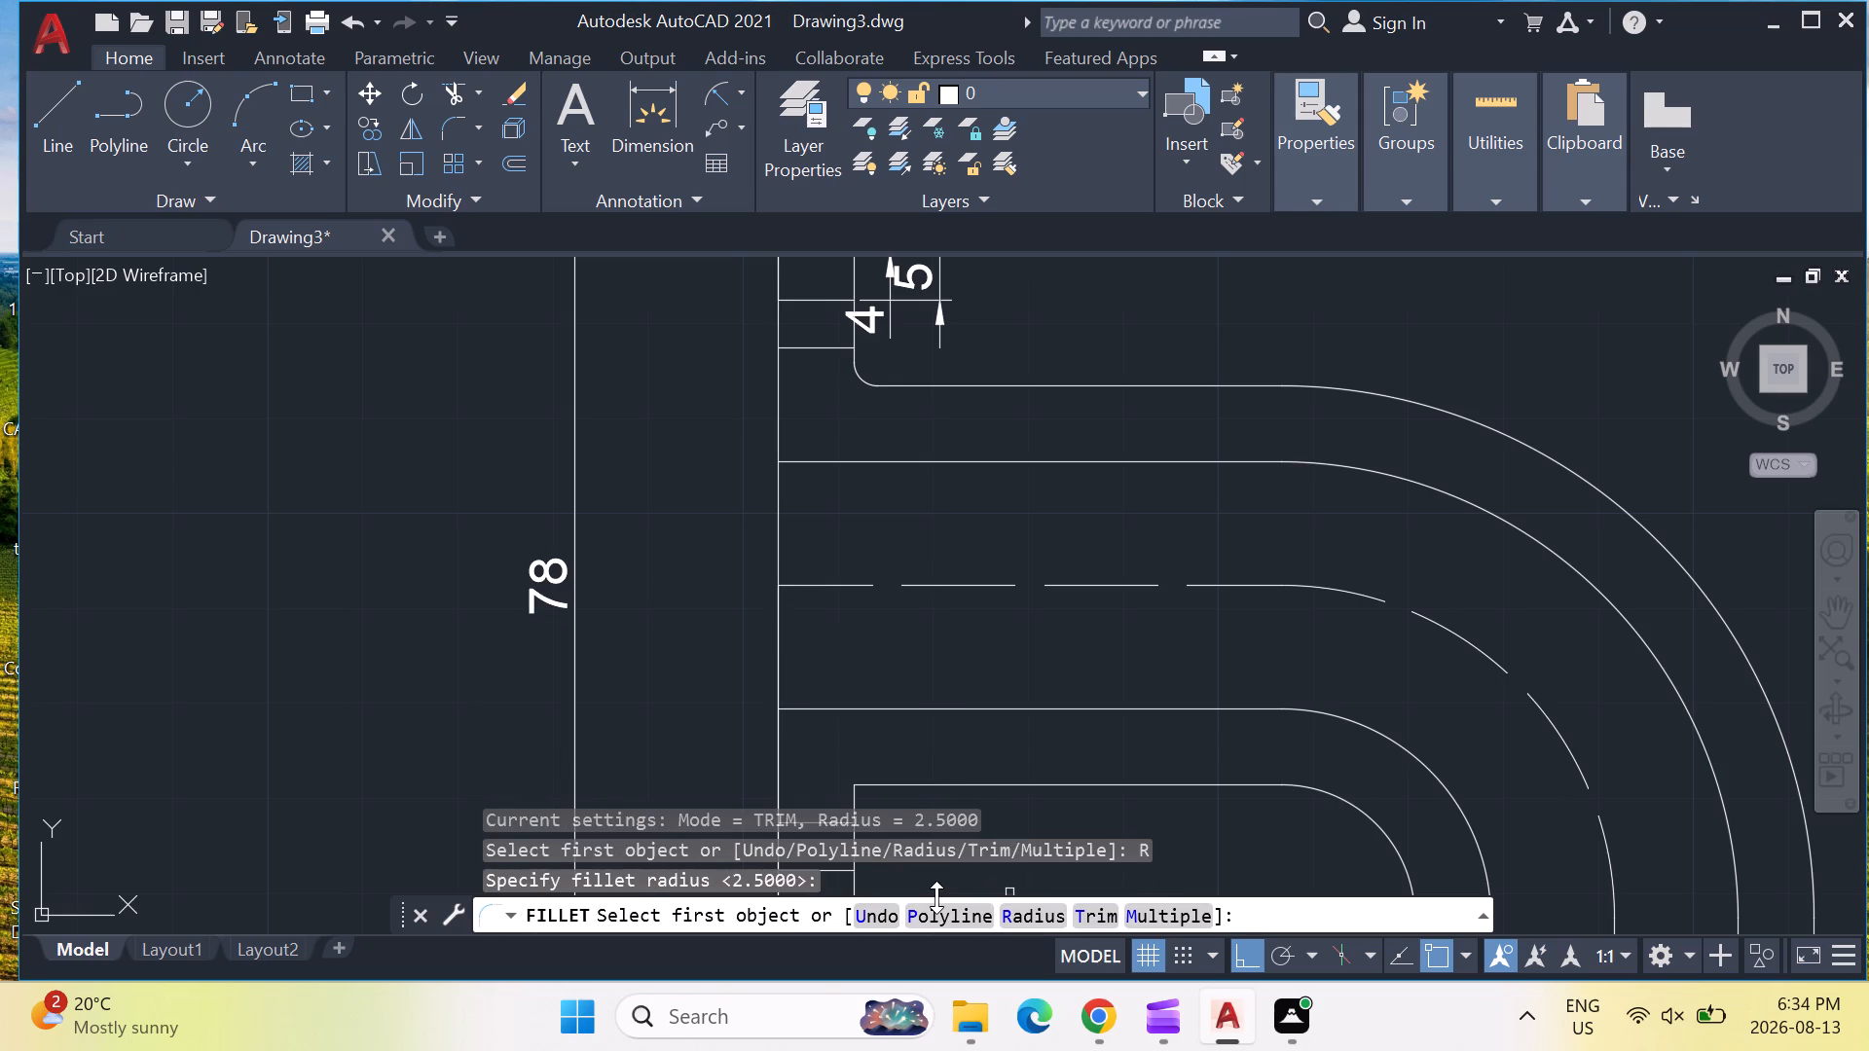
middle_drag(858, 732, 865, 499)
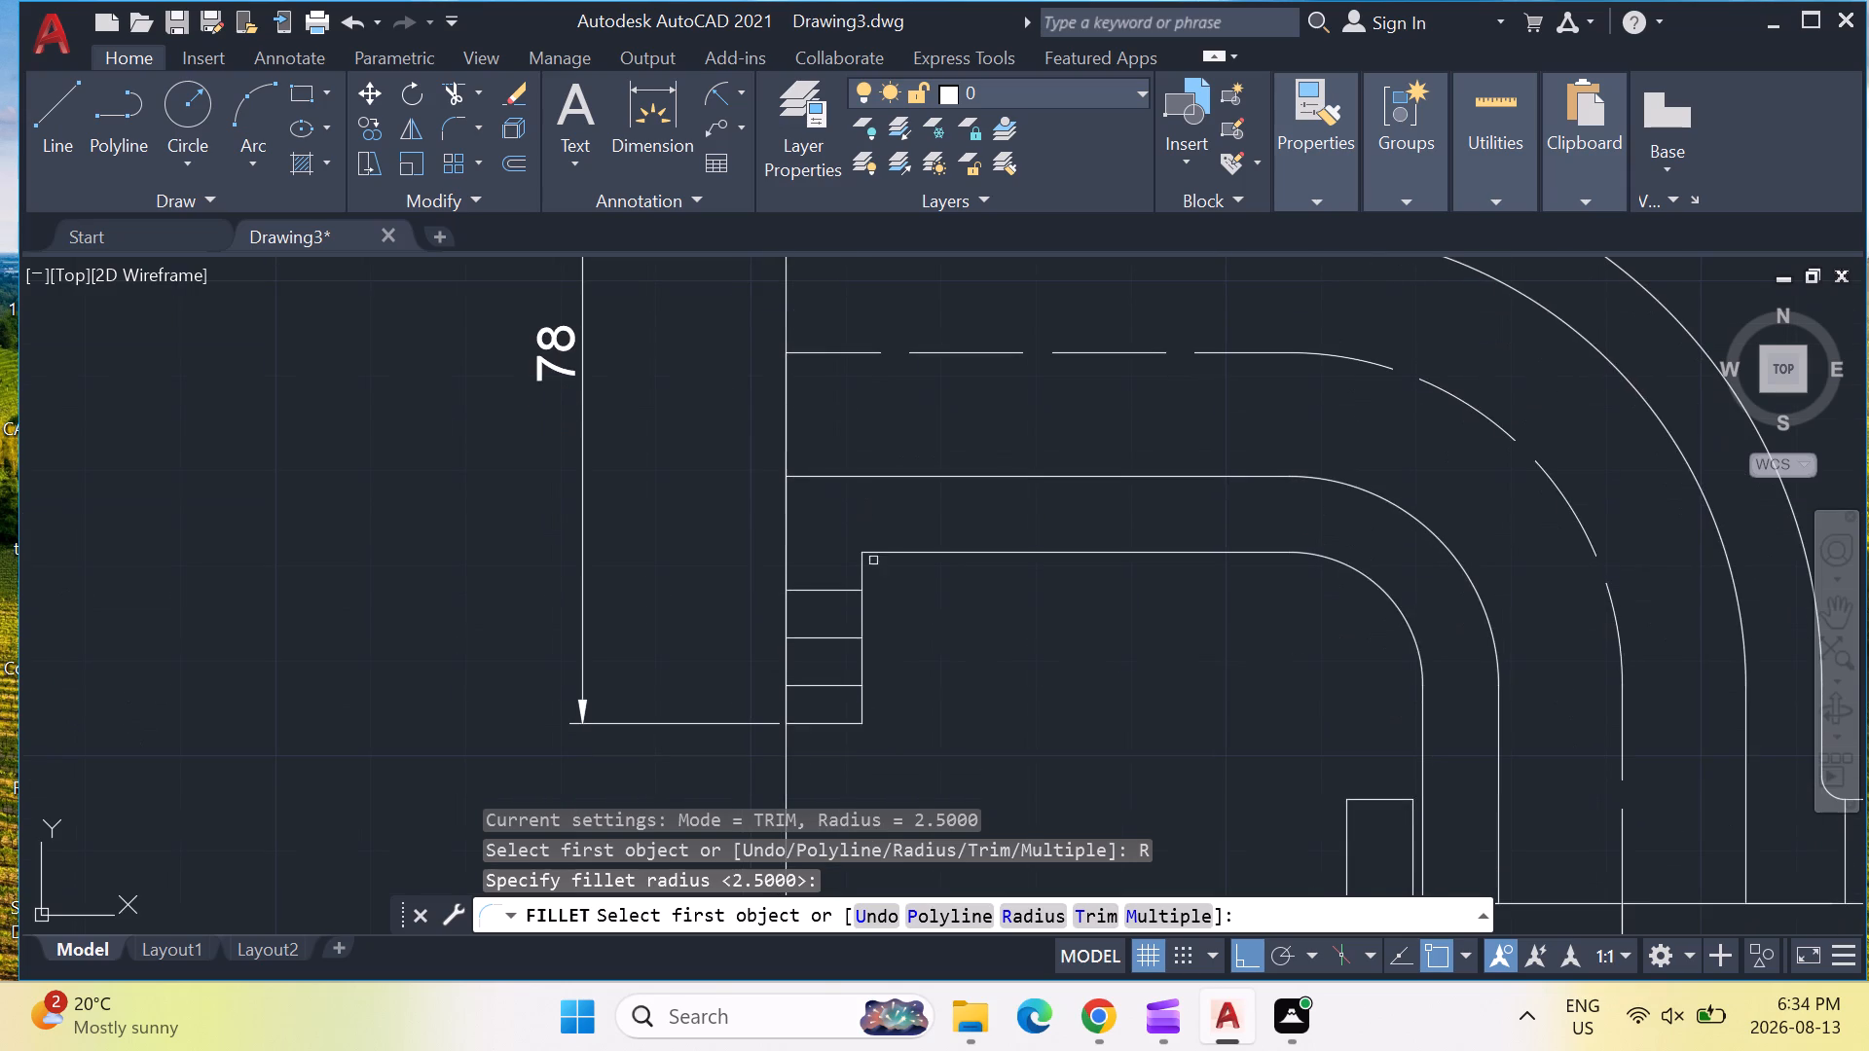
click(862, 566)
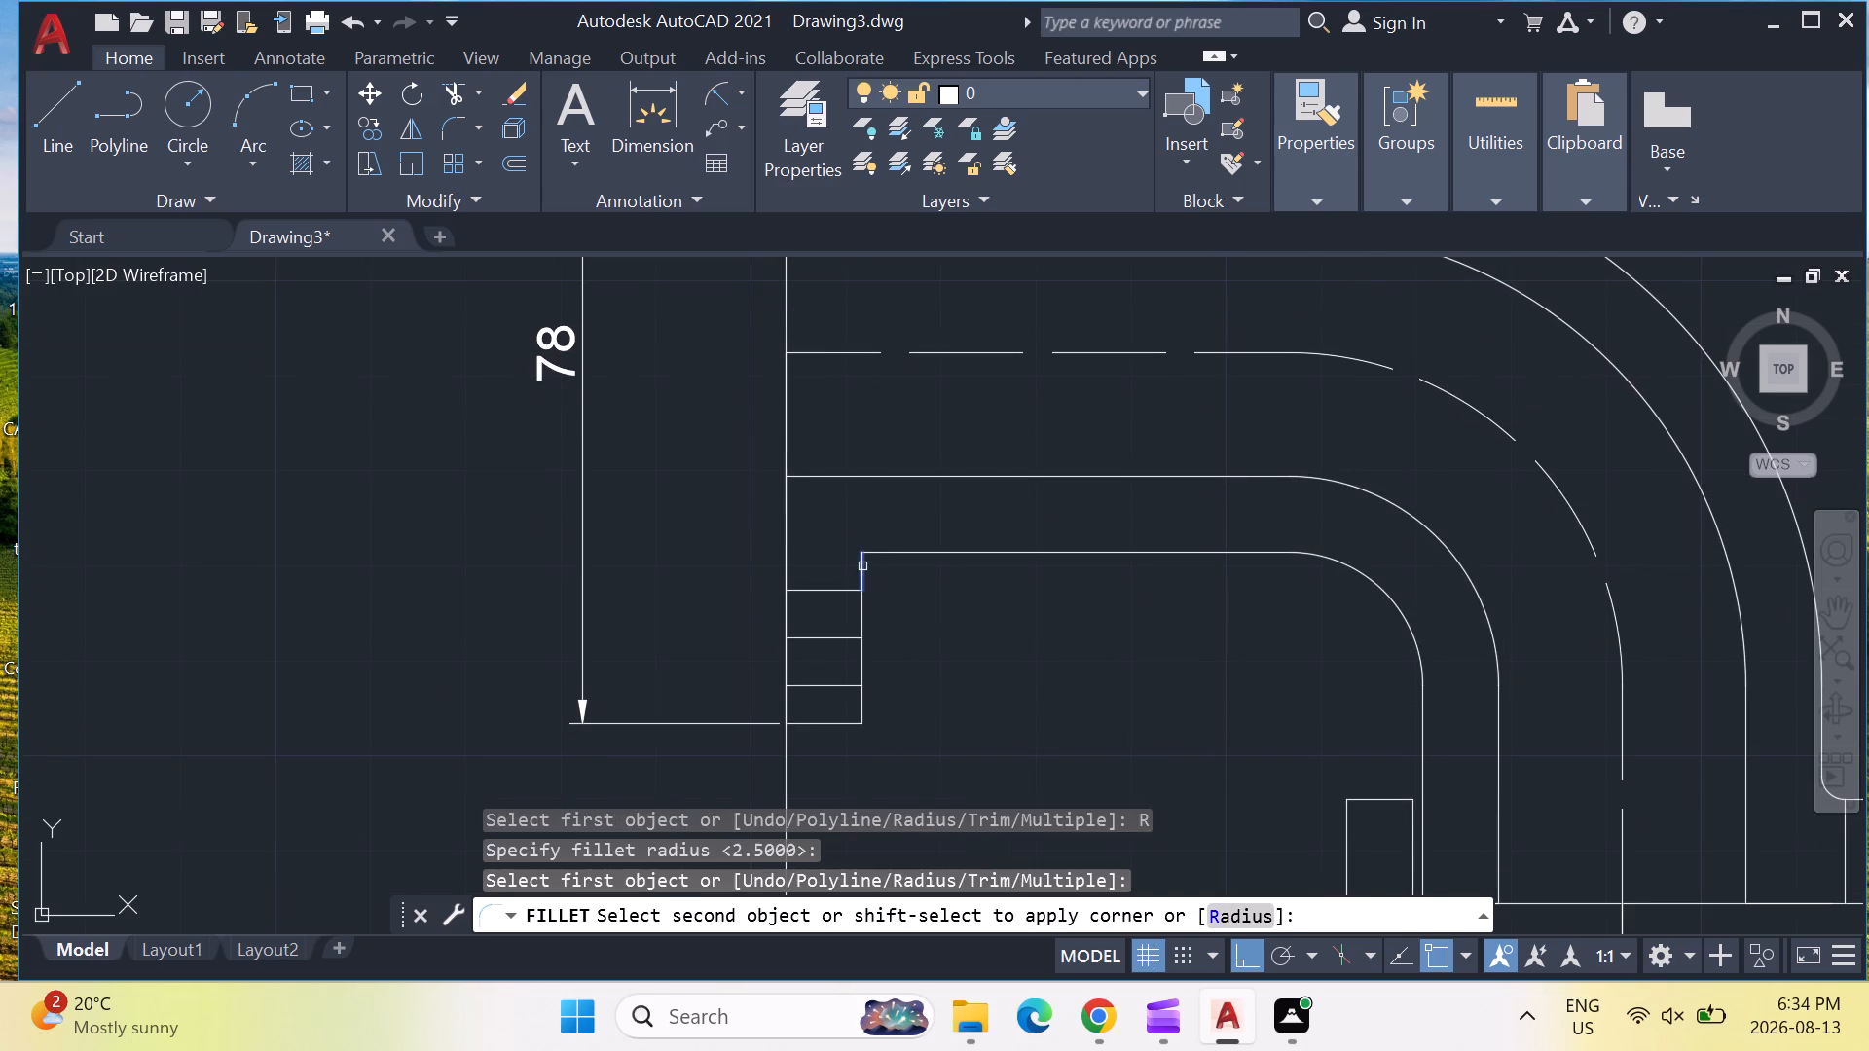
click(892, 554)
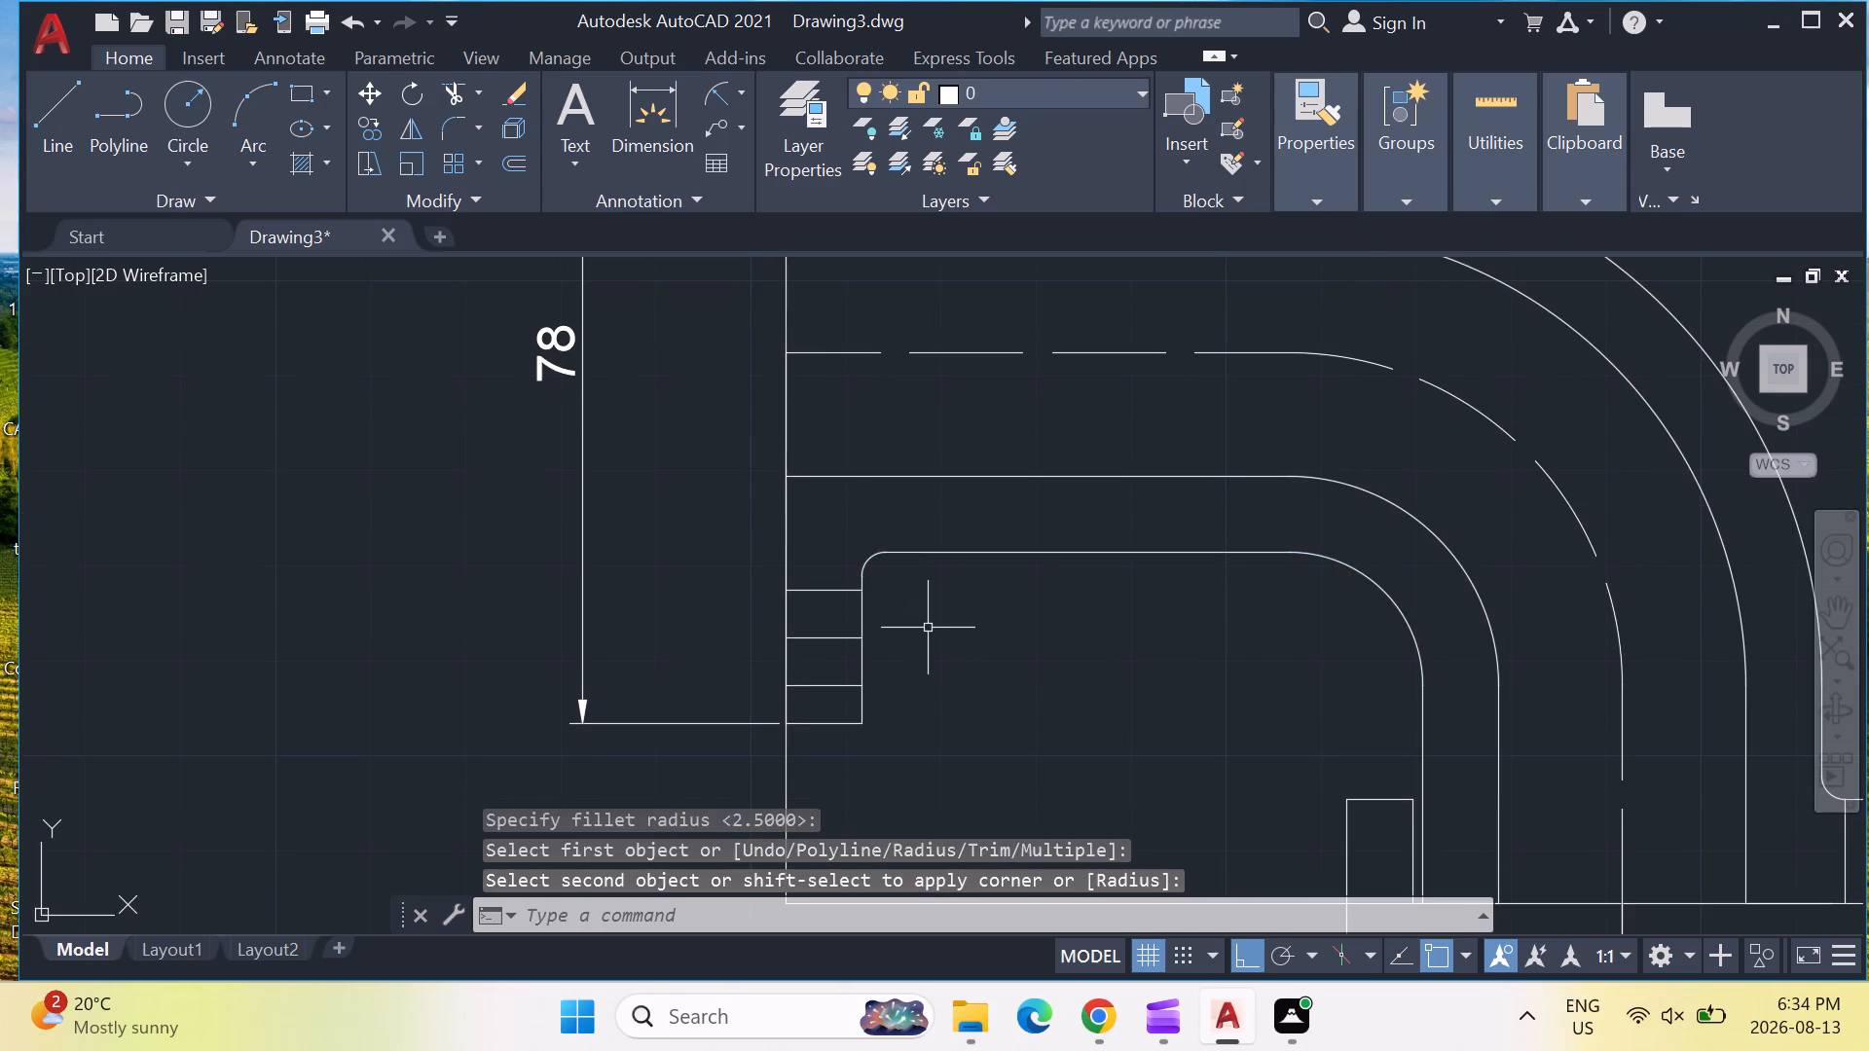
Draw a vertical line between the two bore lines, aligned with the left flange blocks' inner vertical edge.
key(Return)
scroll(1196, 574, down, 2)
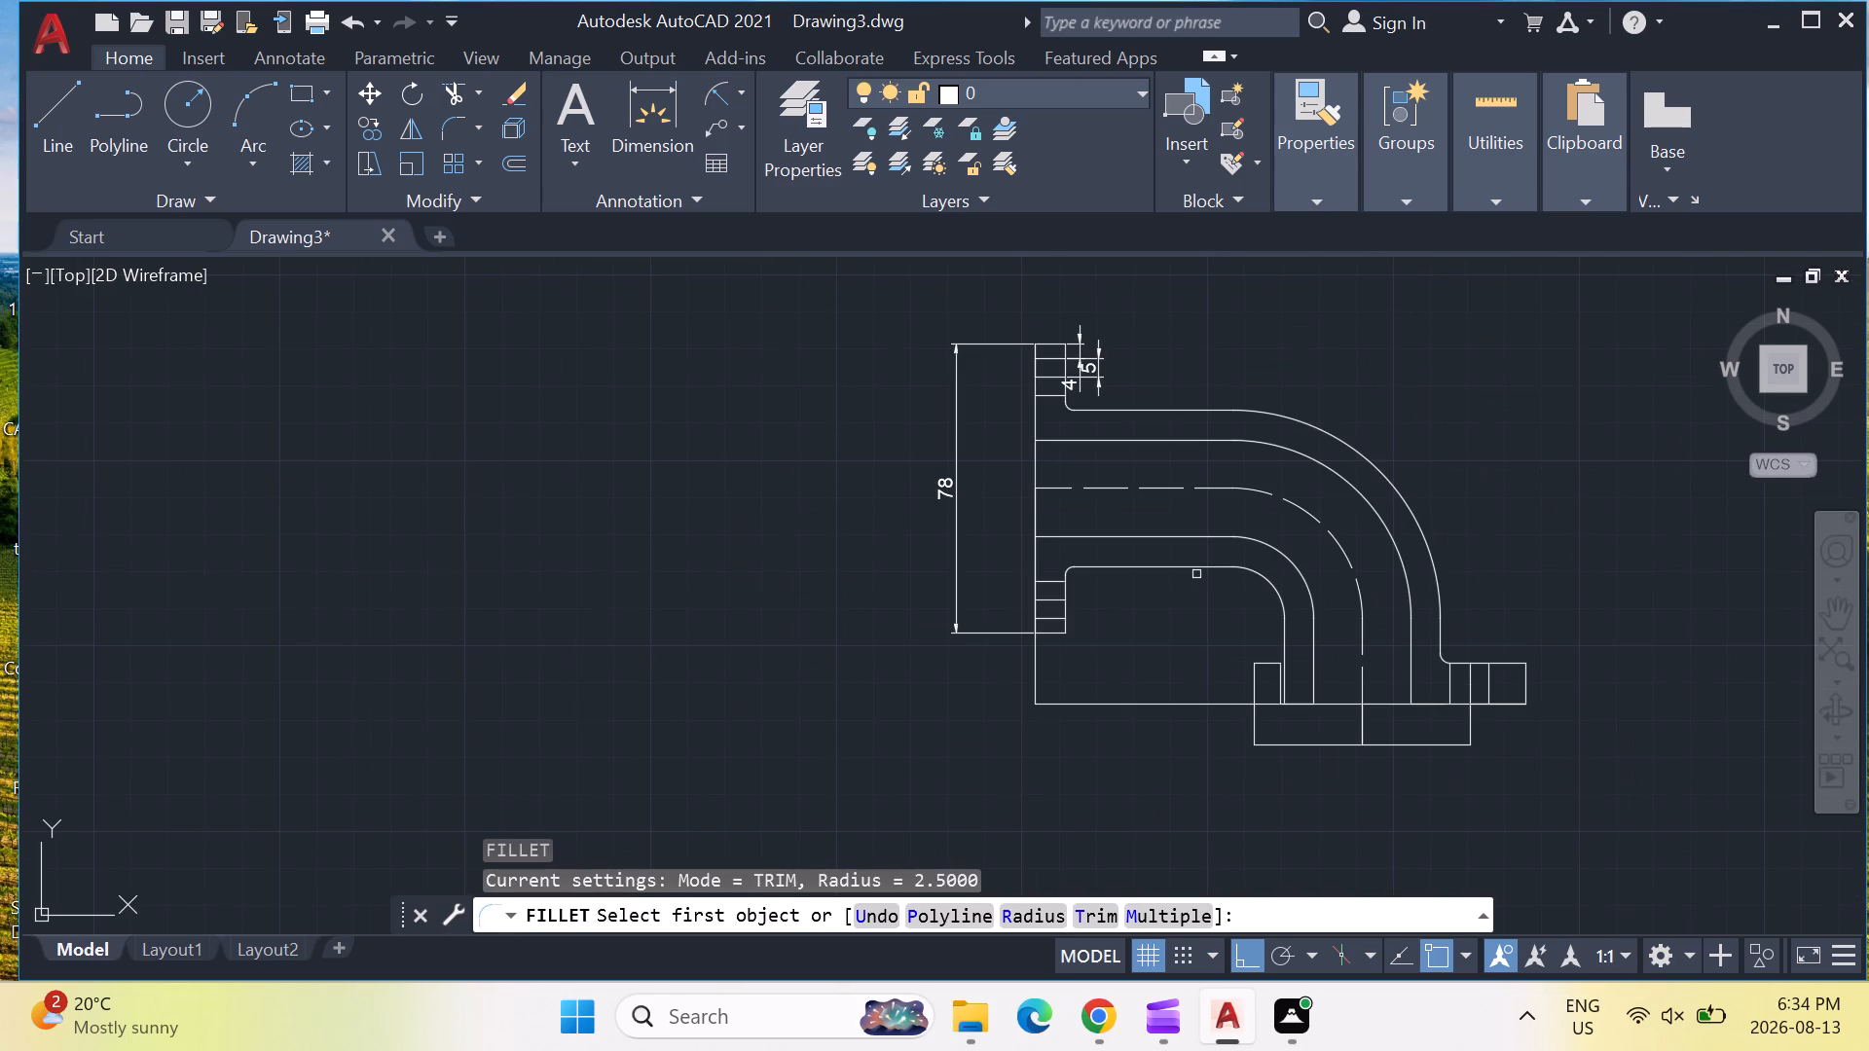
middle_drag(1194, 428, 854, 423)
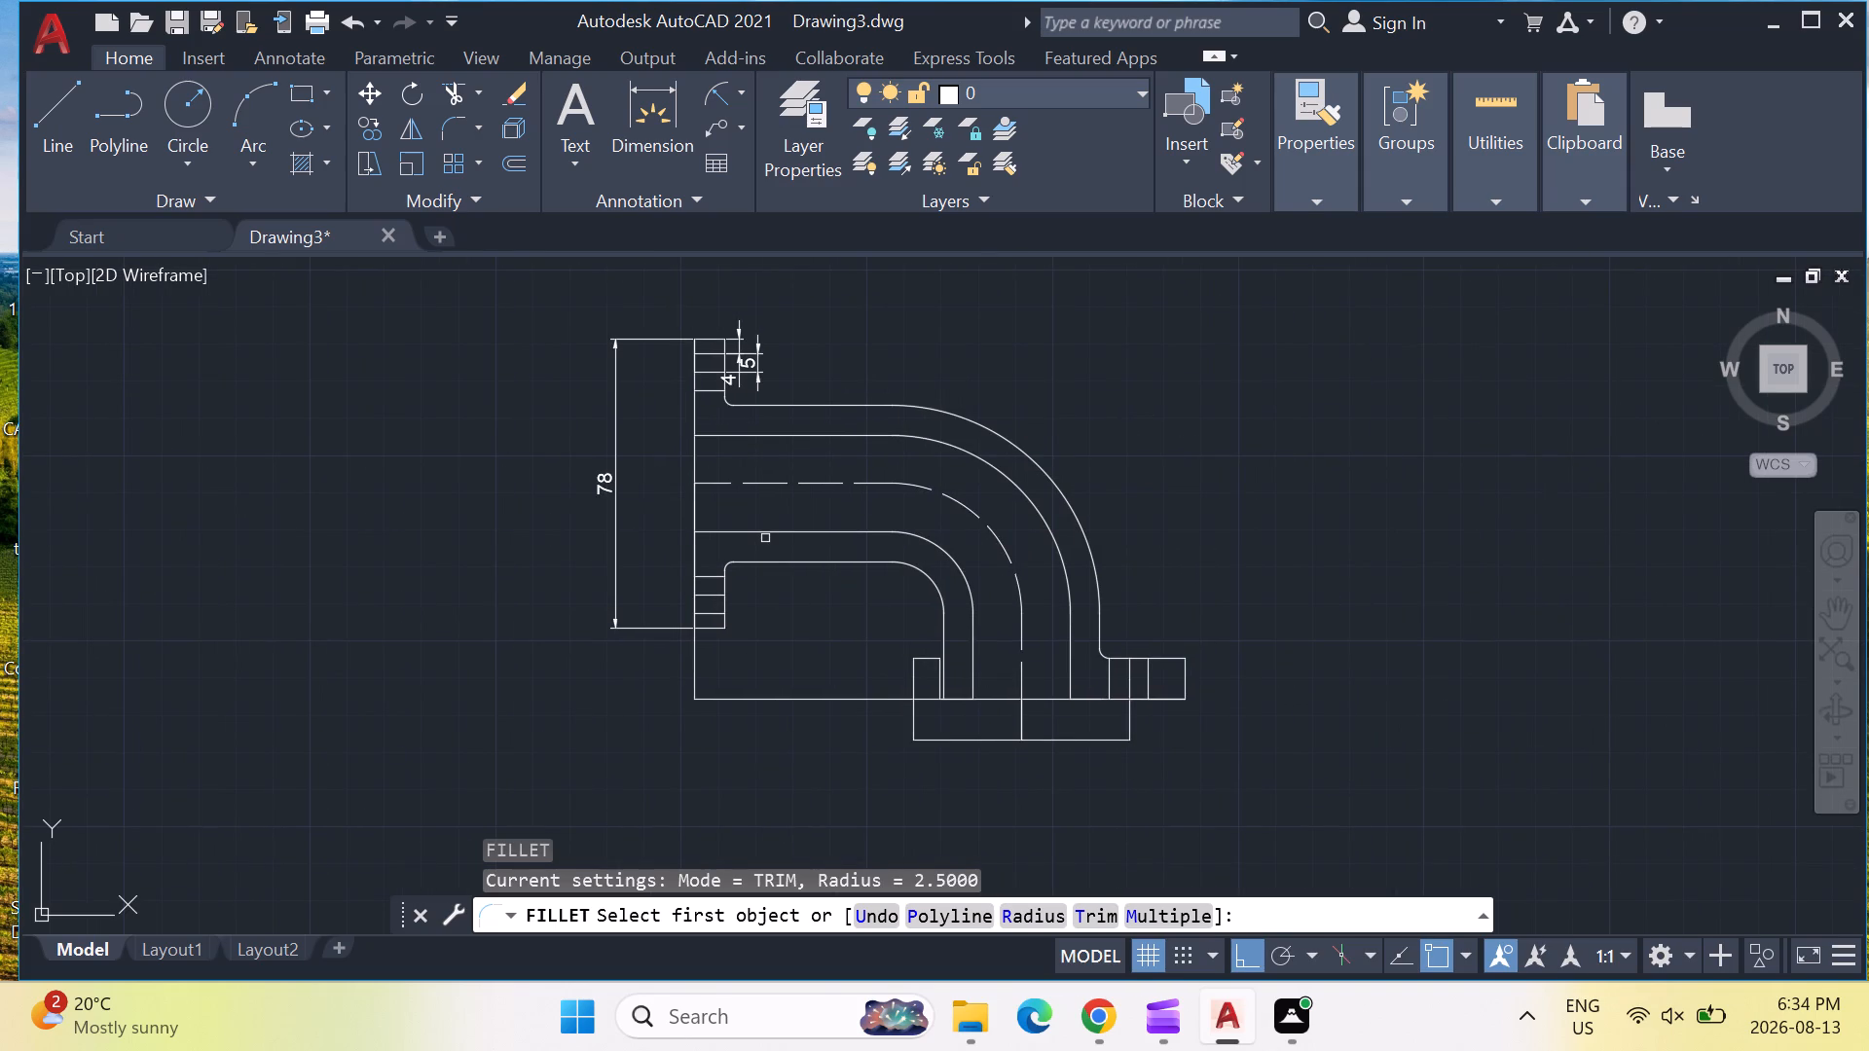
click(50, 105)
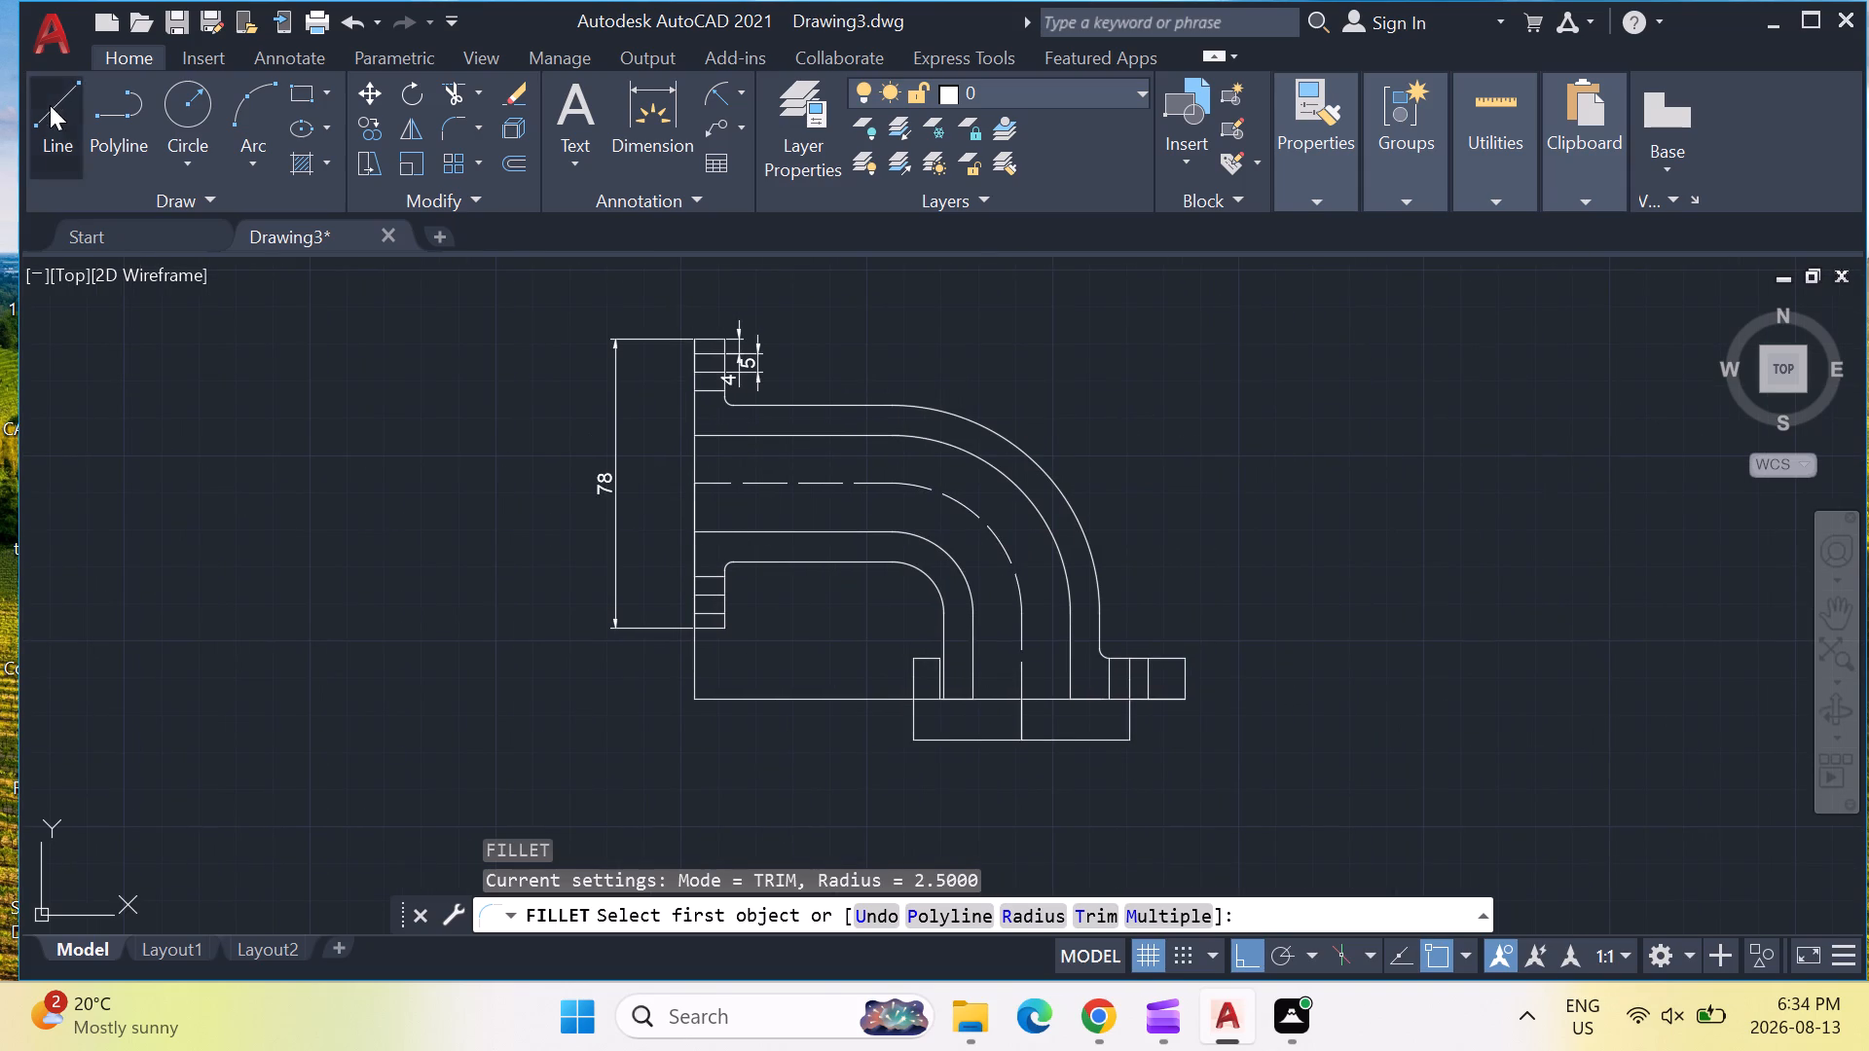
scroll(712, 534, up, 1)
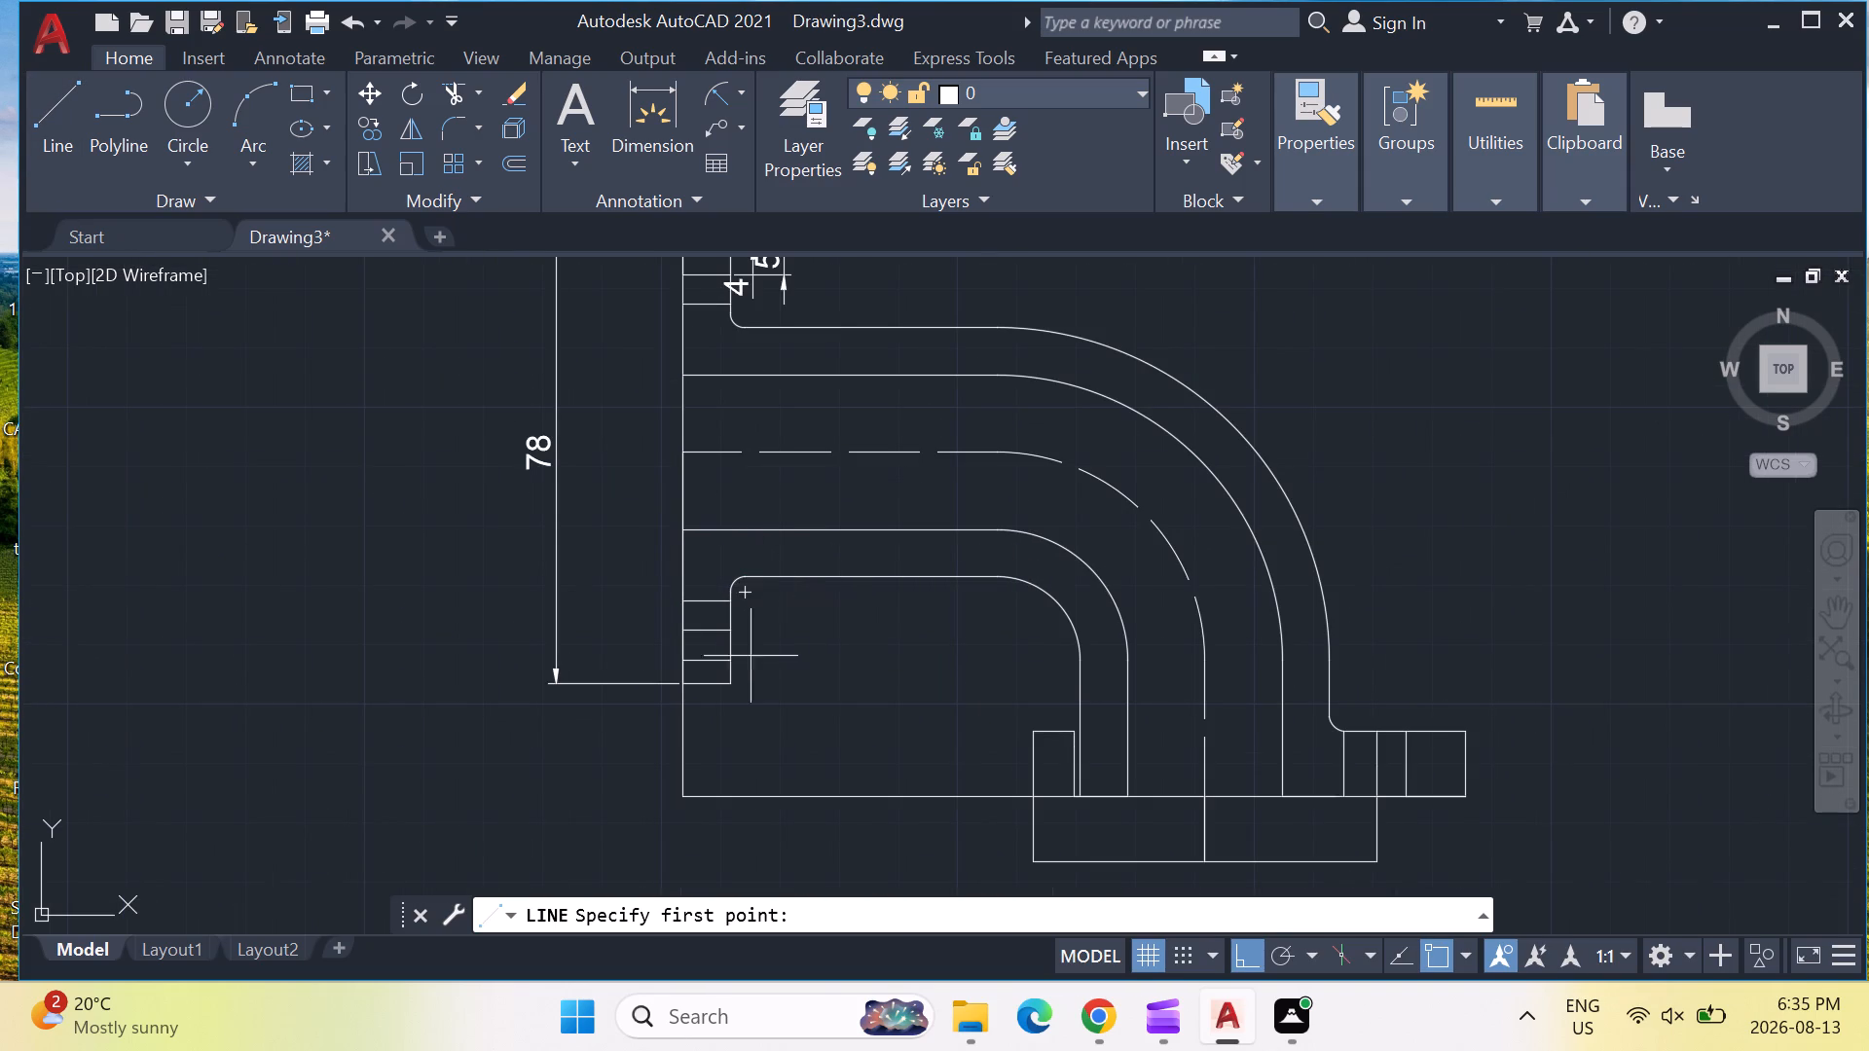
click(730, 537)
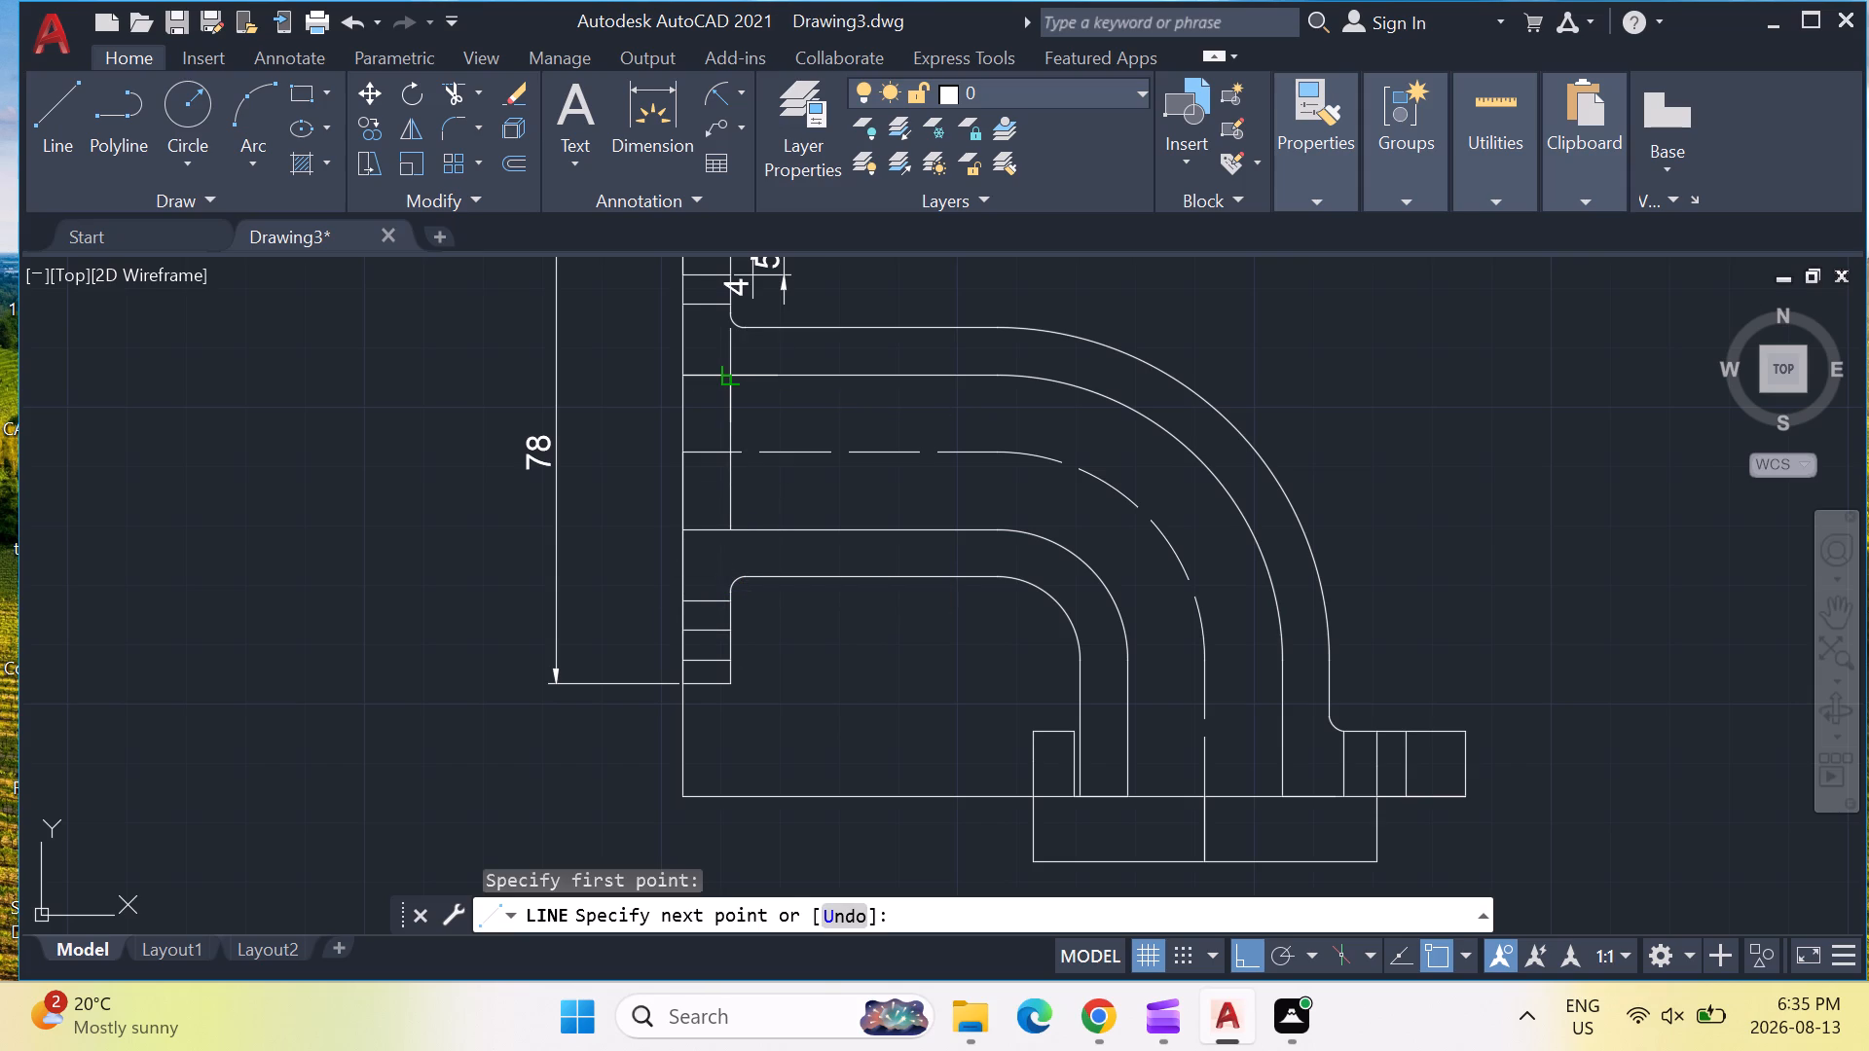
click(731, 372)
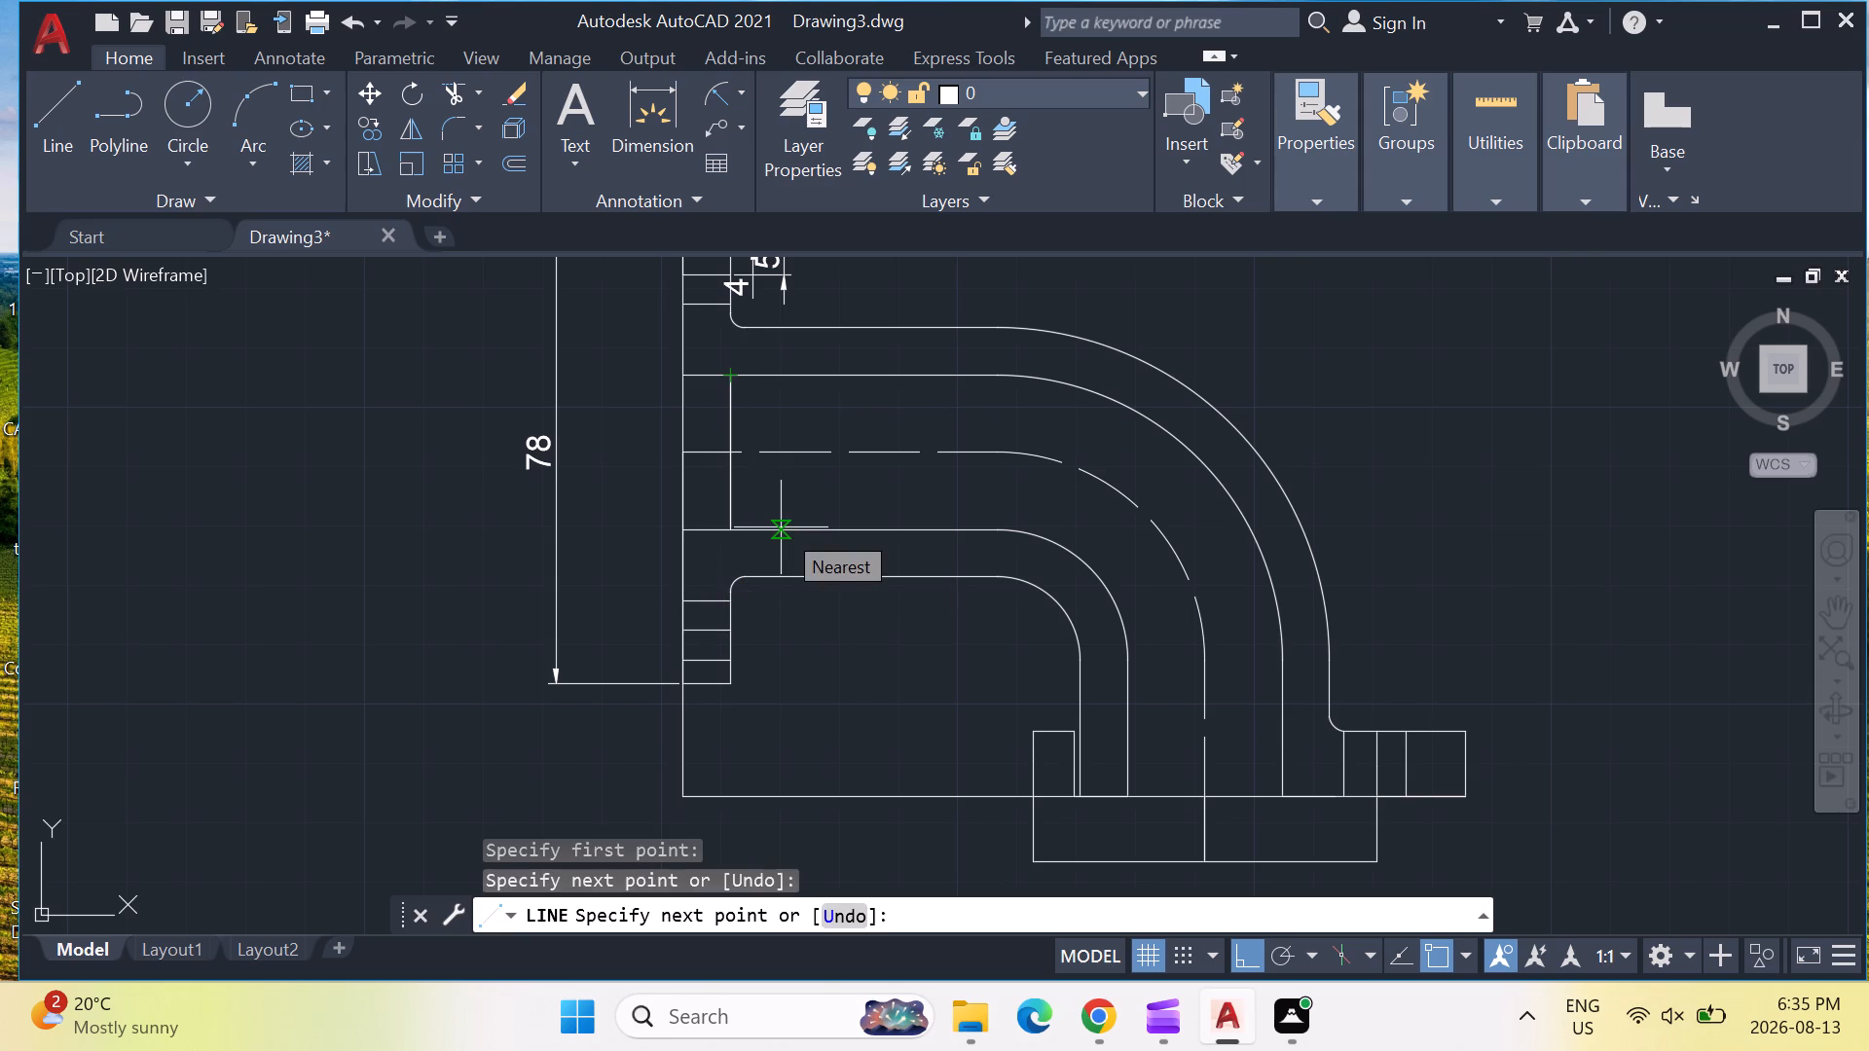
key(Escape)
key(Escape)
Delete the old narrow block on the inner side of the bottom flange, including its side line extending below the baseline.
scroll(781, 527, up, 1)
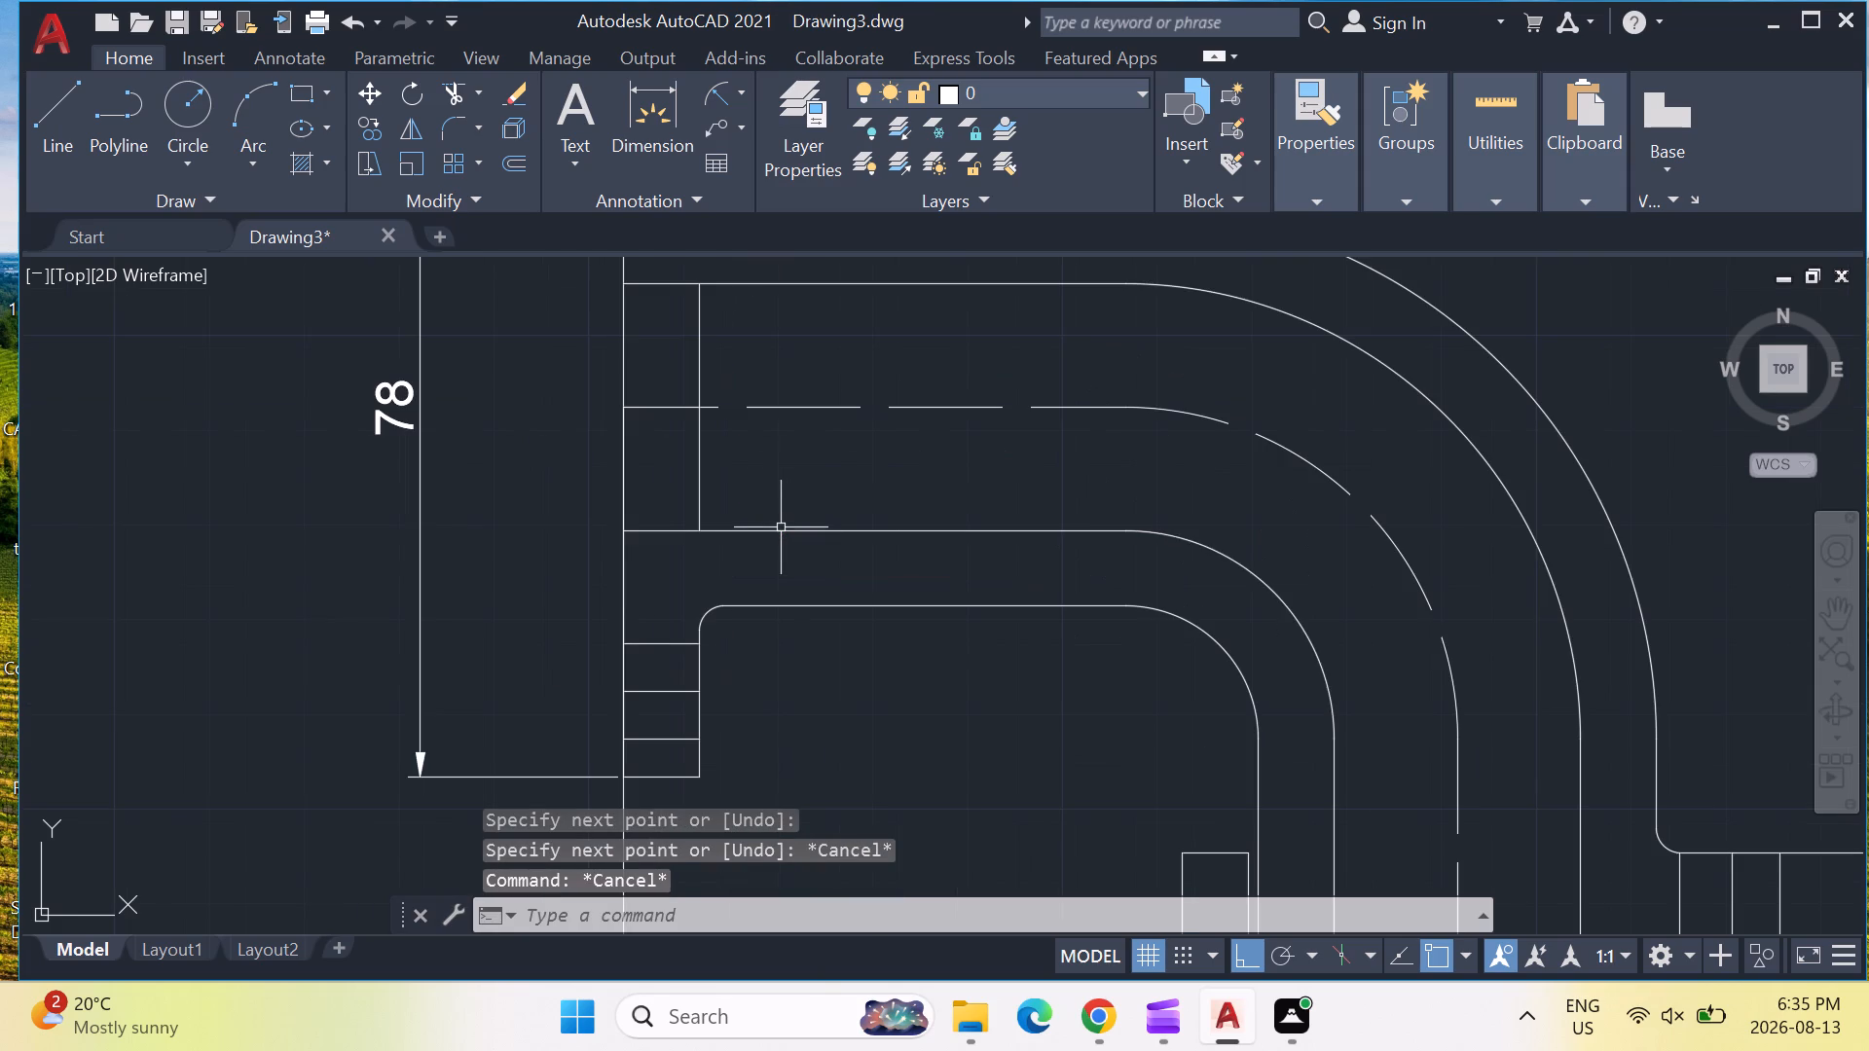
scroll(1009, 577, down, 1)
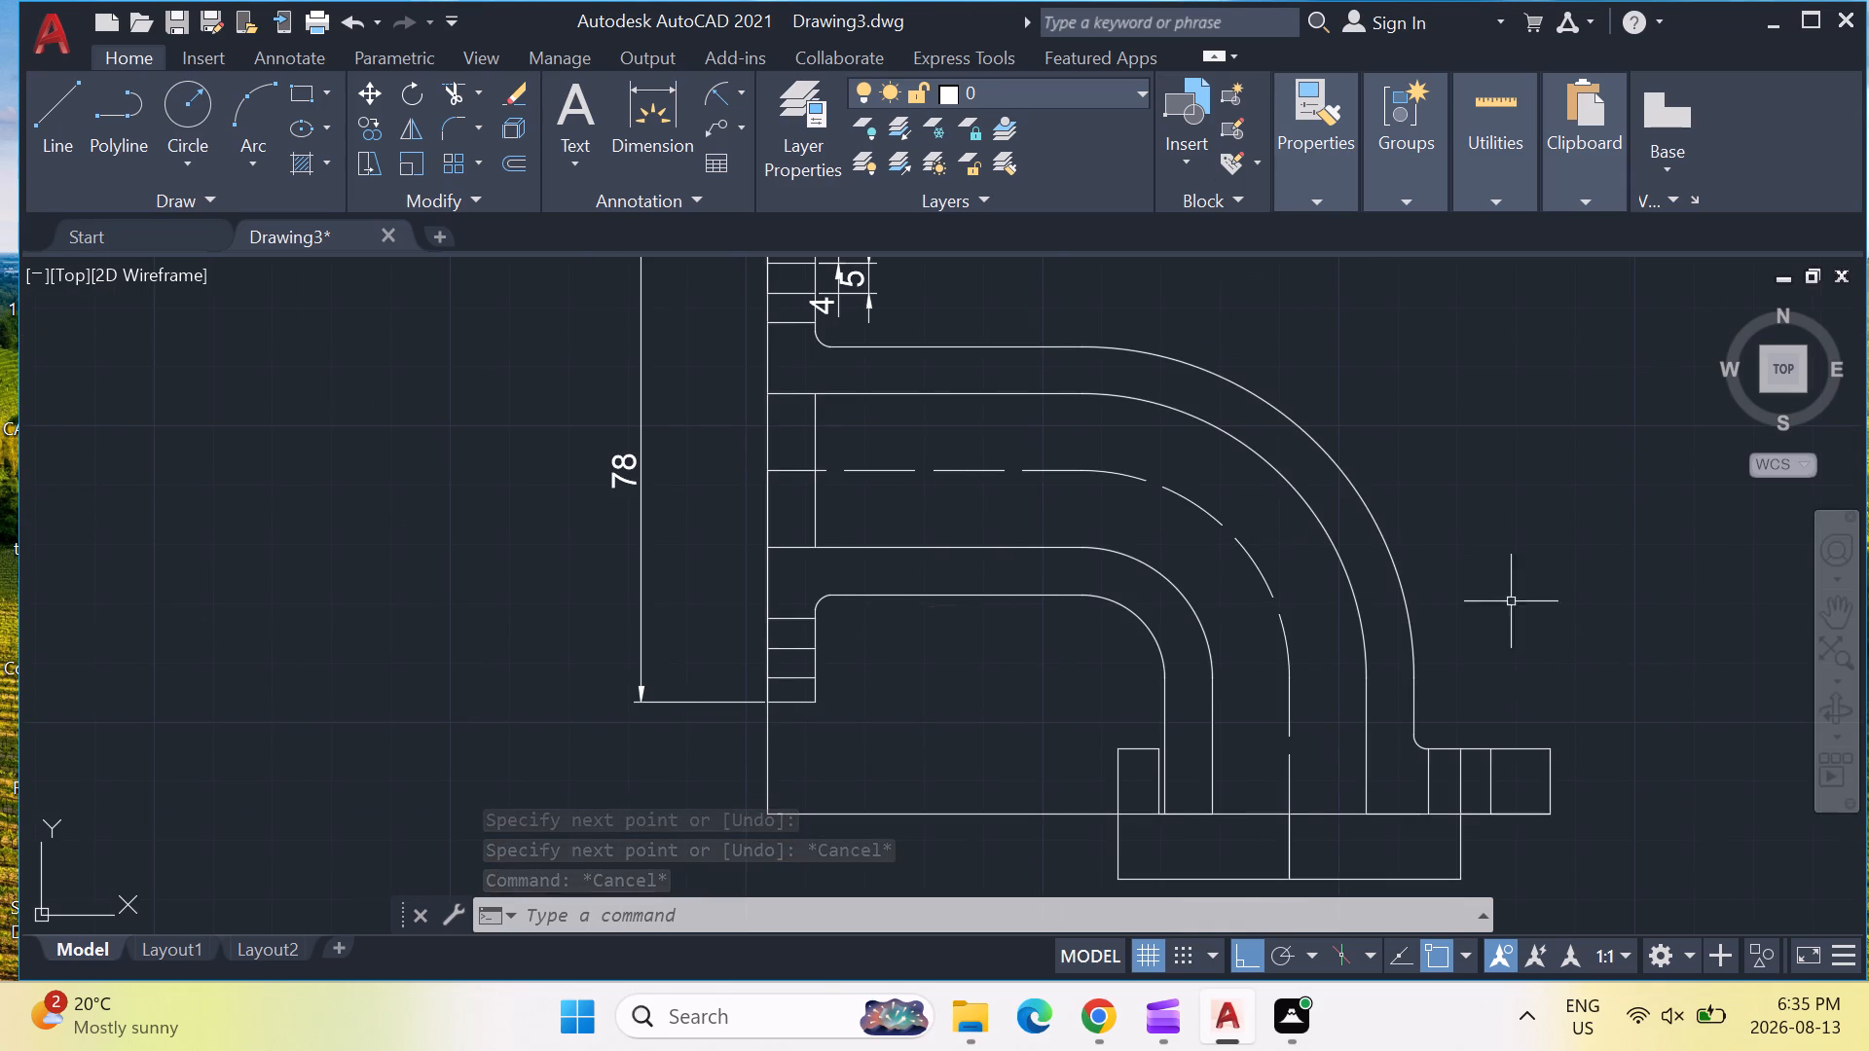
scroll(1402, 774, up, 1)
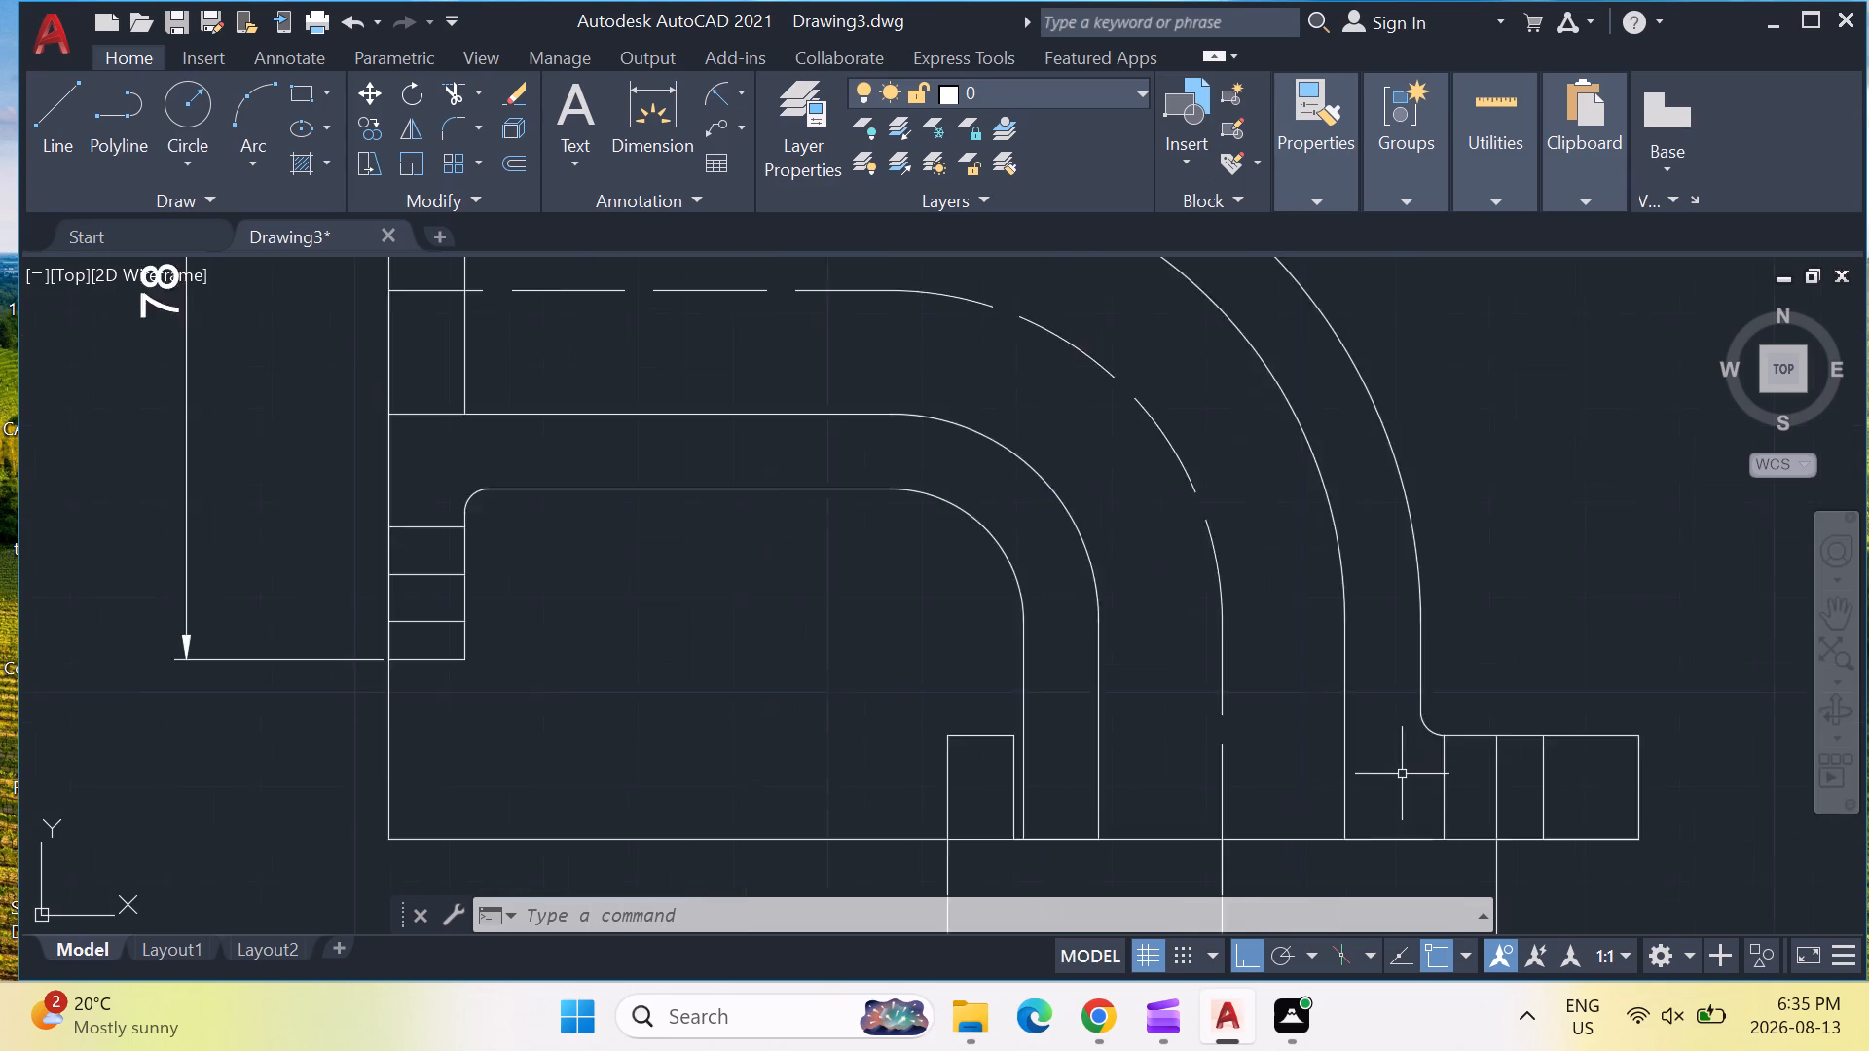
scroll(1402, 774, up, 1)
scroll(729, 695, down, 2)
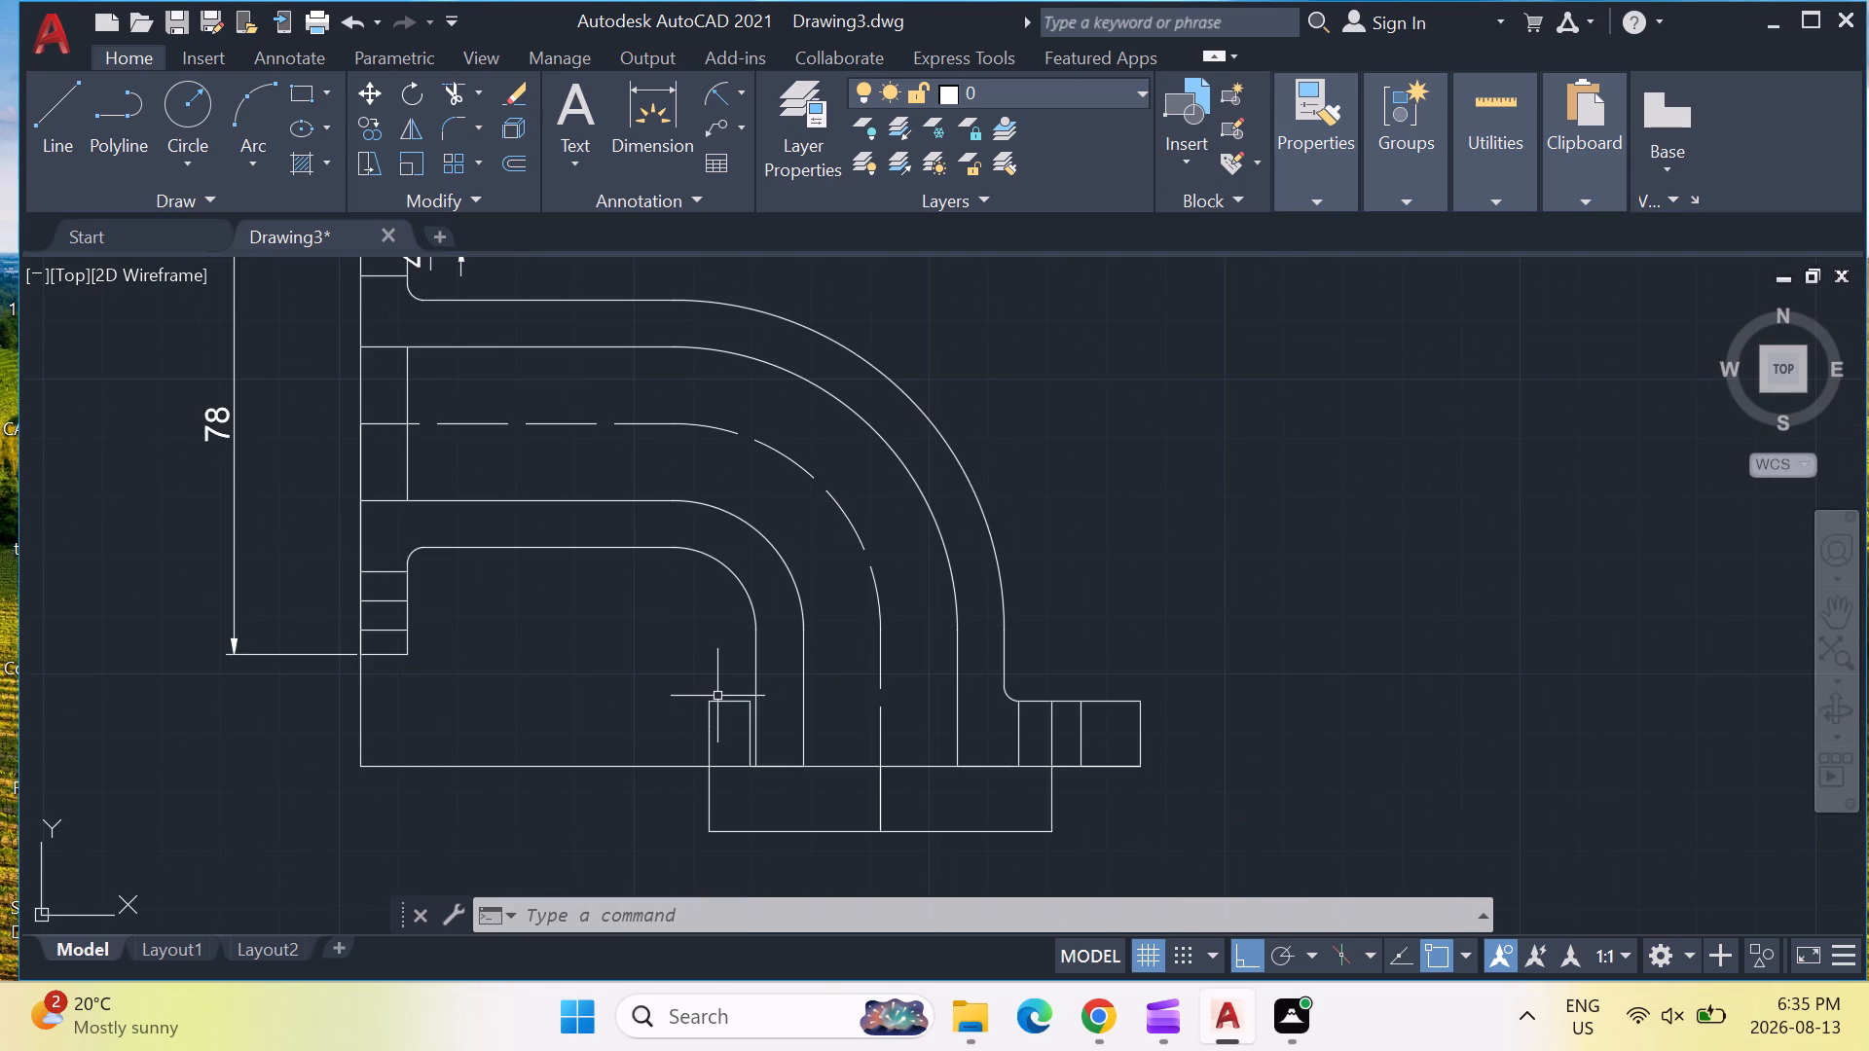
click(722, 705)
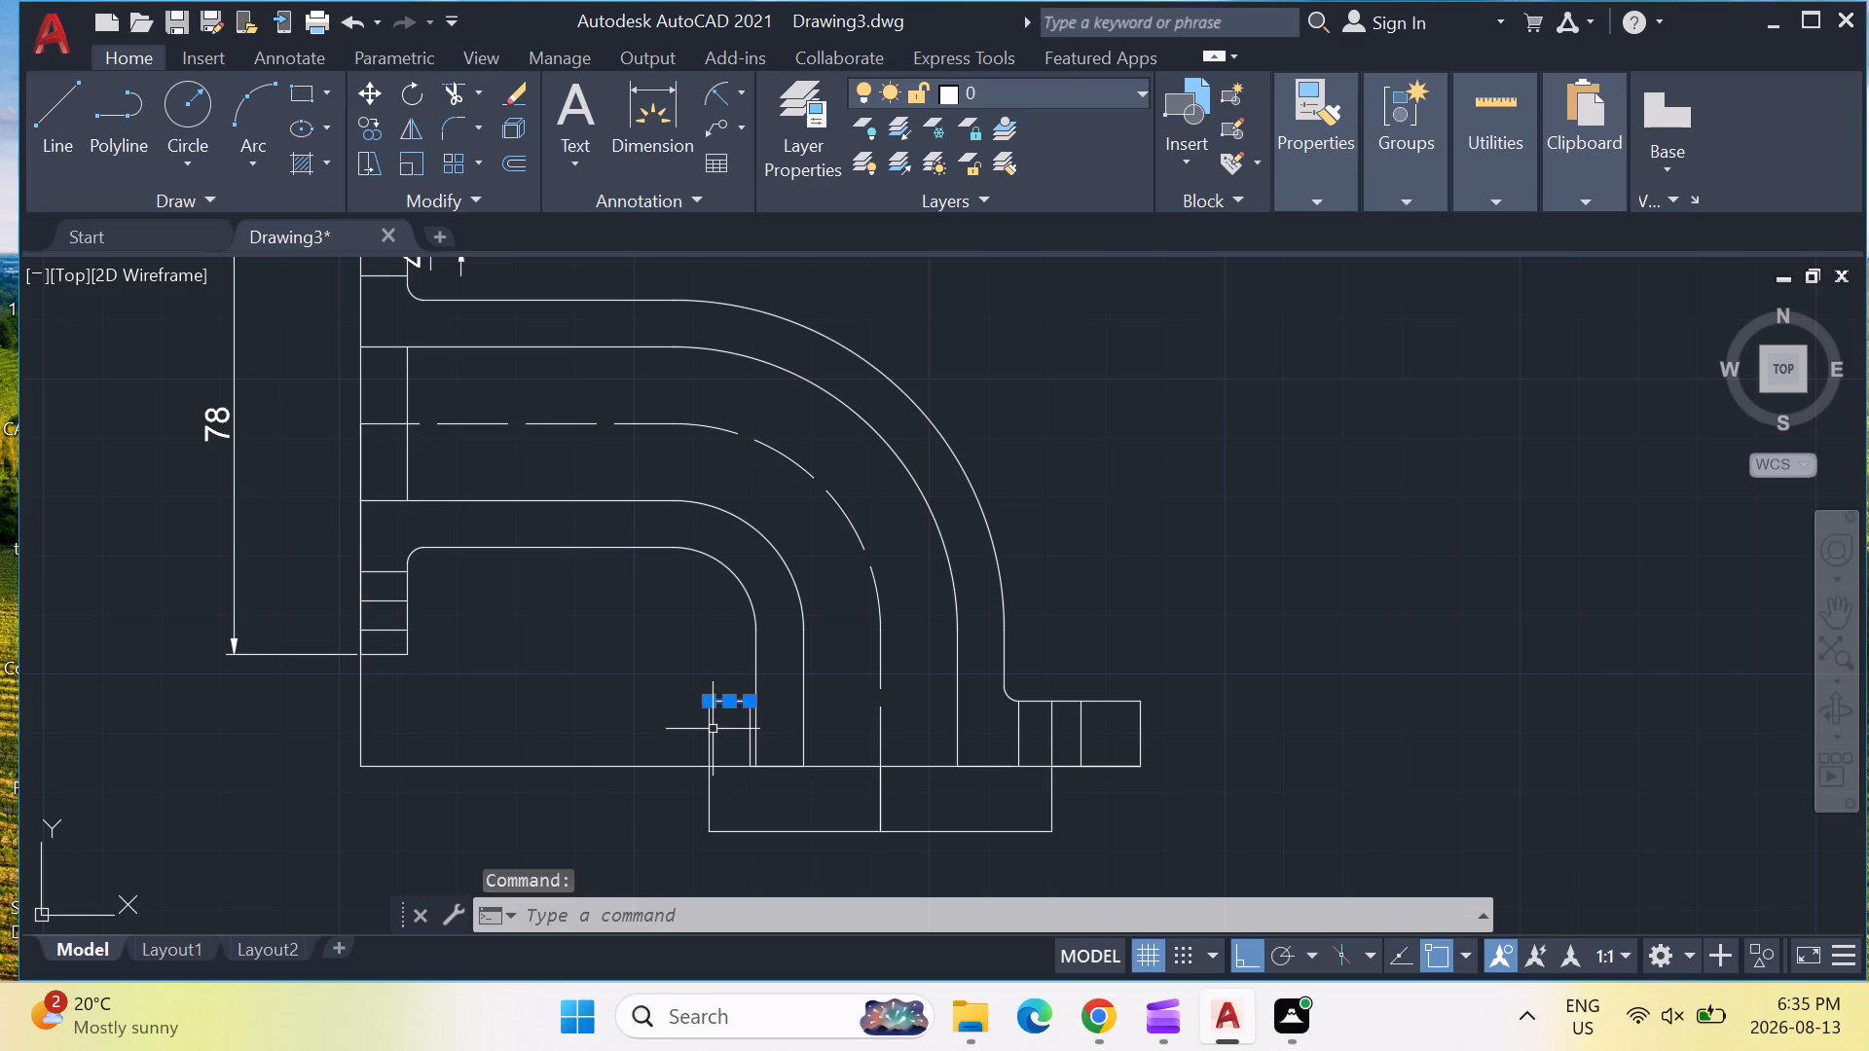
click(711, 732)
scroll(751, 737, up, 2)
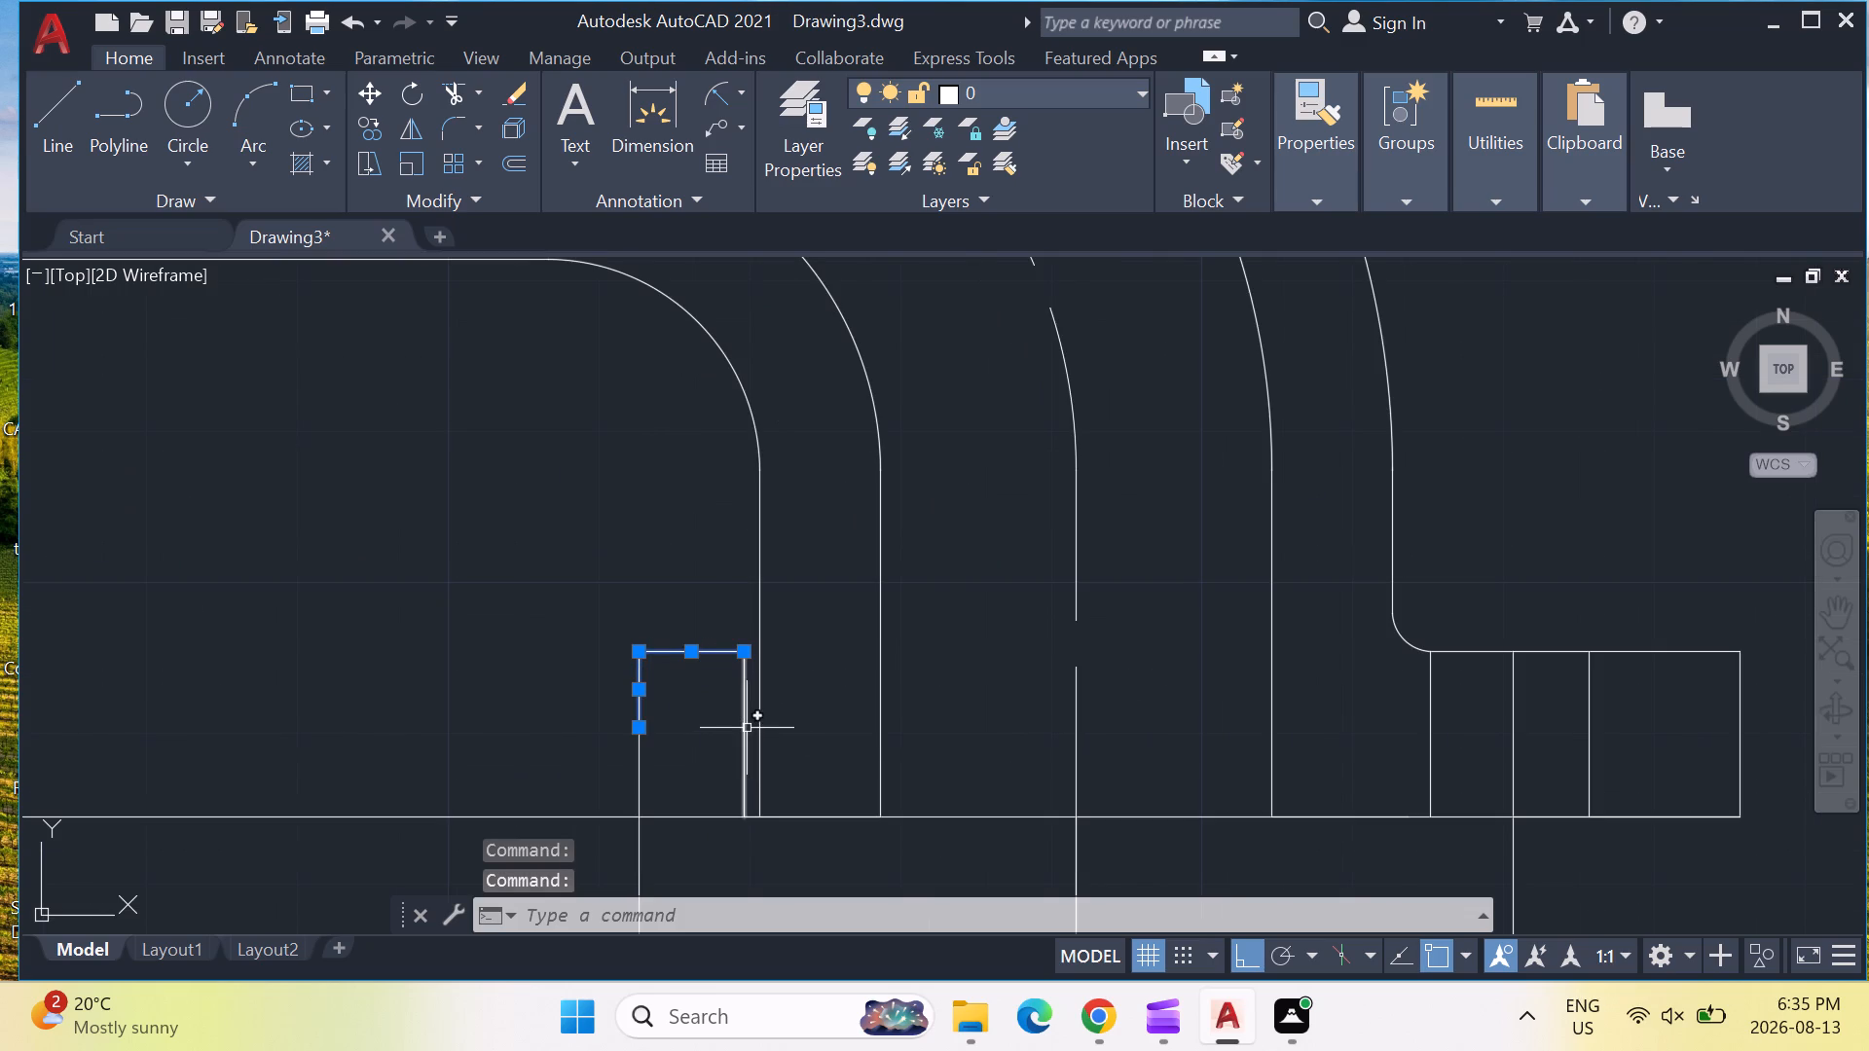
click(747, 728)
click(638, 772)
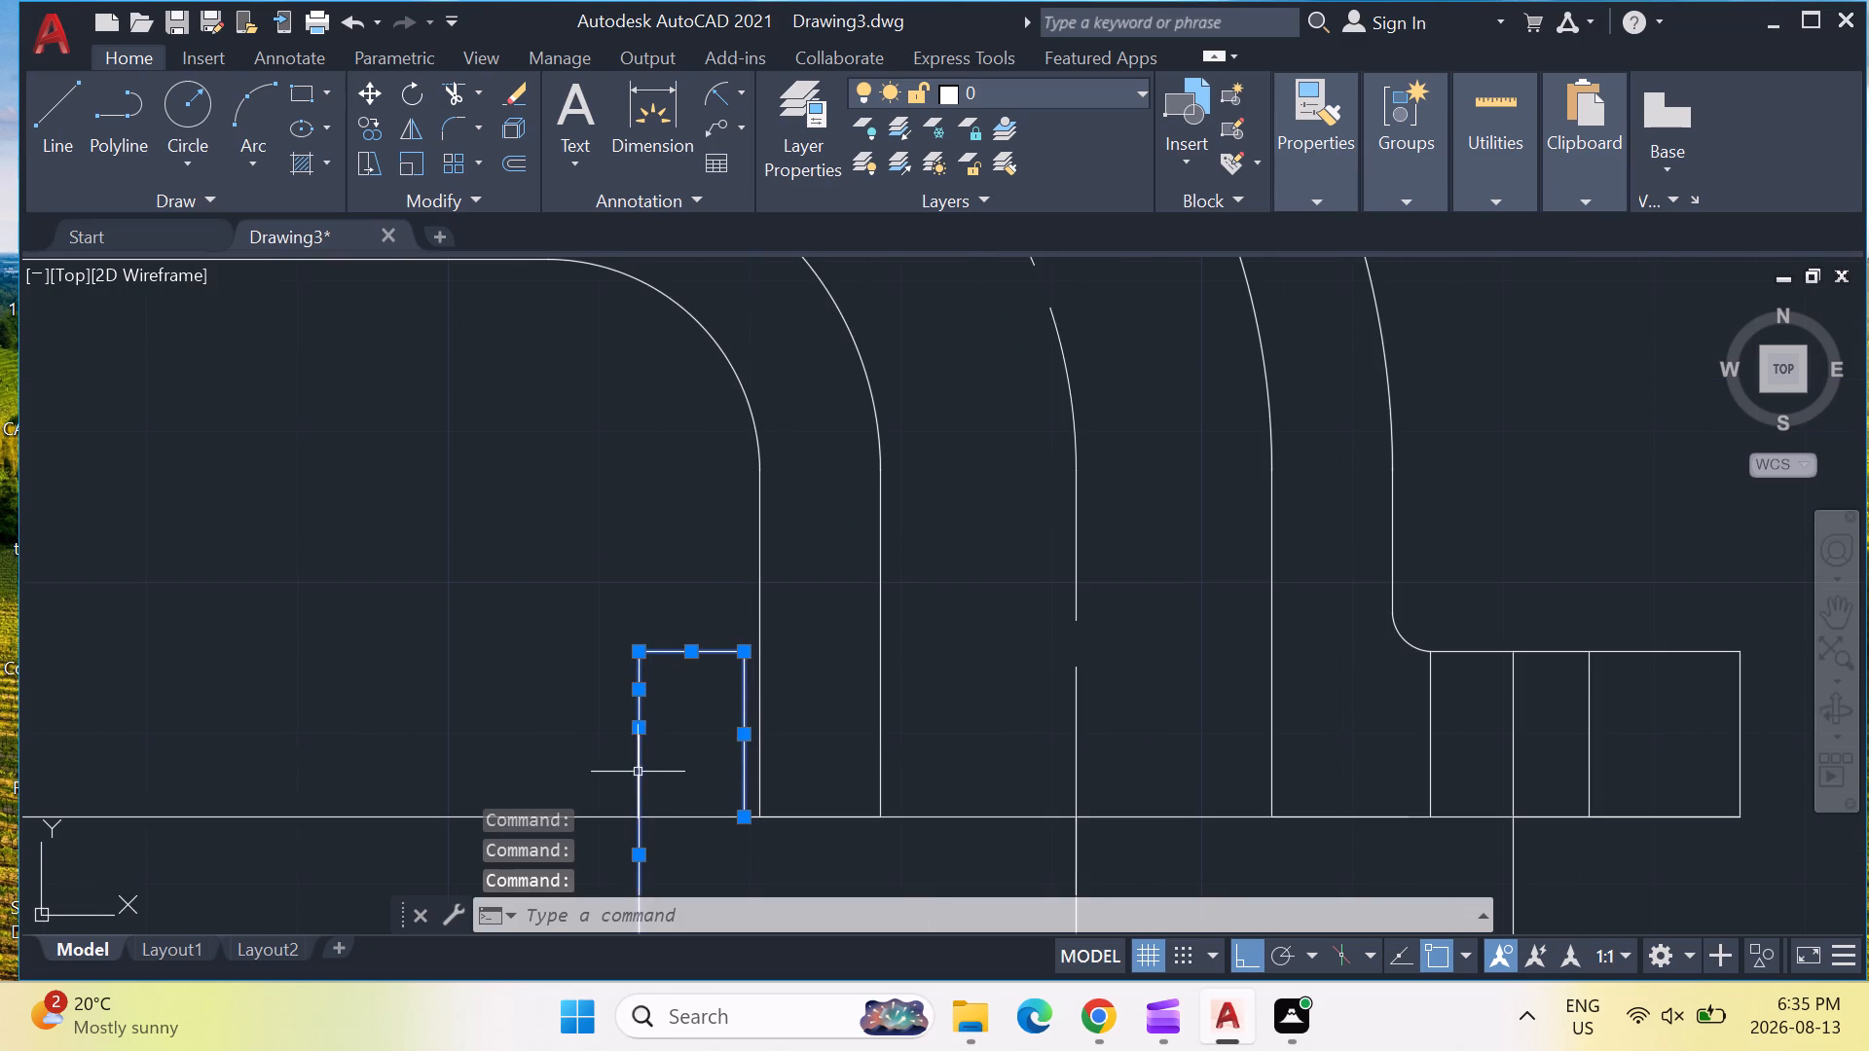
key(Delete)
Mirror the right bottom block's edges, divider and fillet arc about the vertical centreline, keeping the source objects.
scroll(890, 712, down, 1)
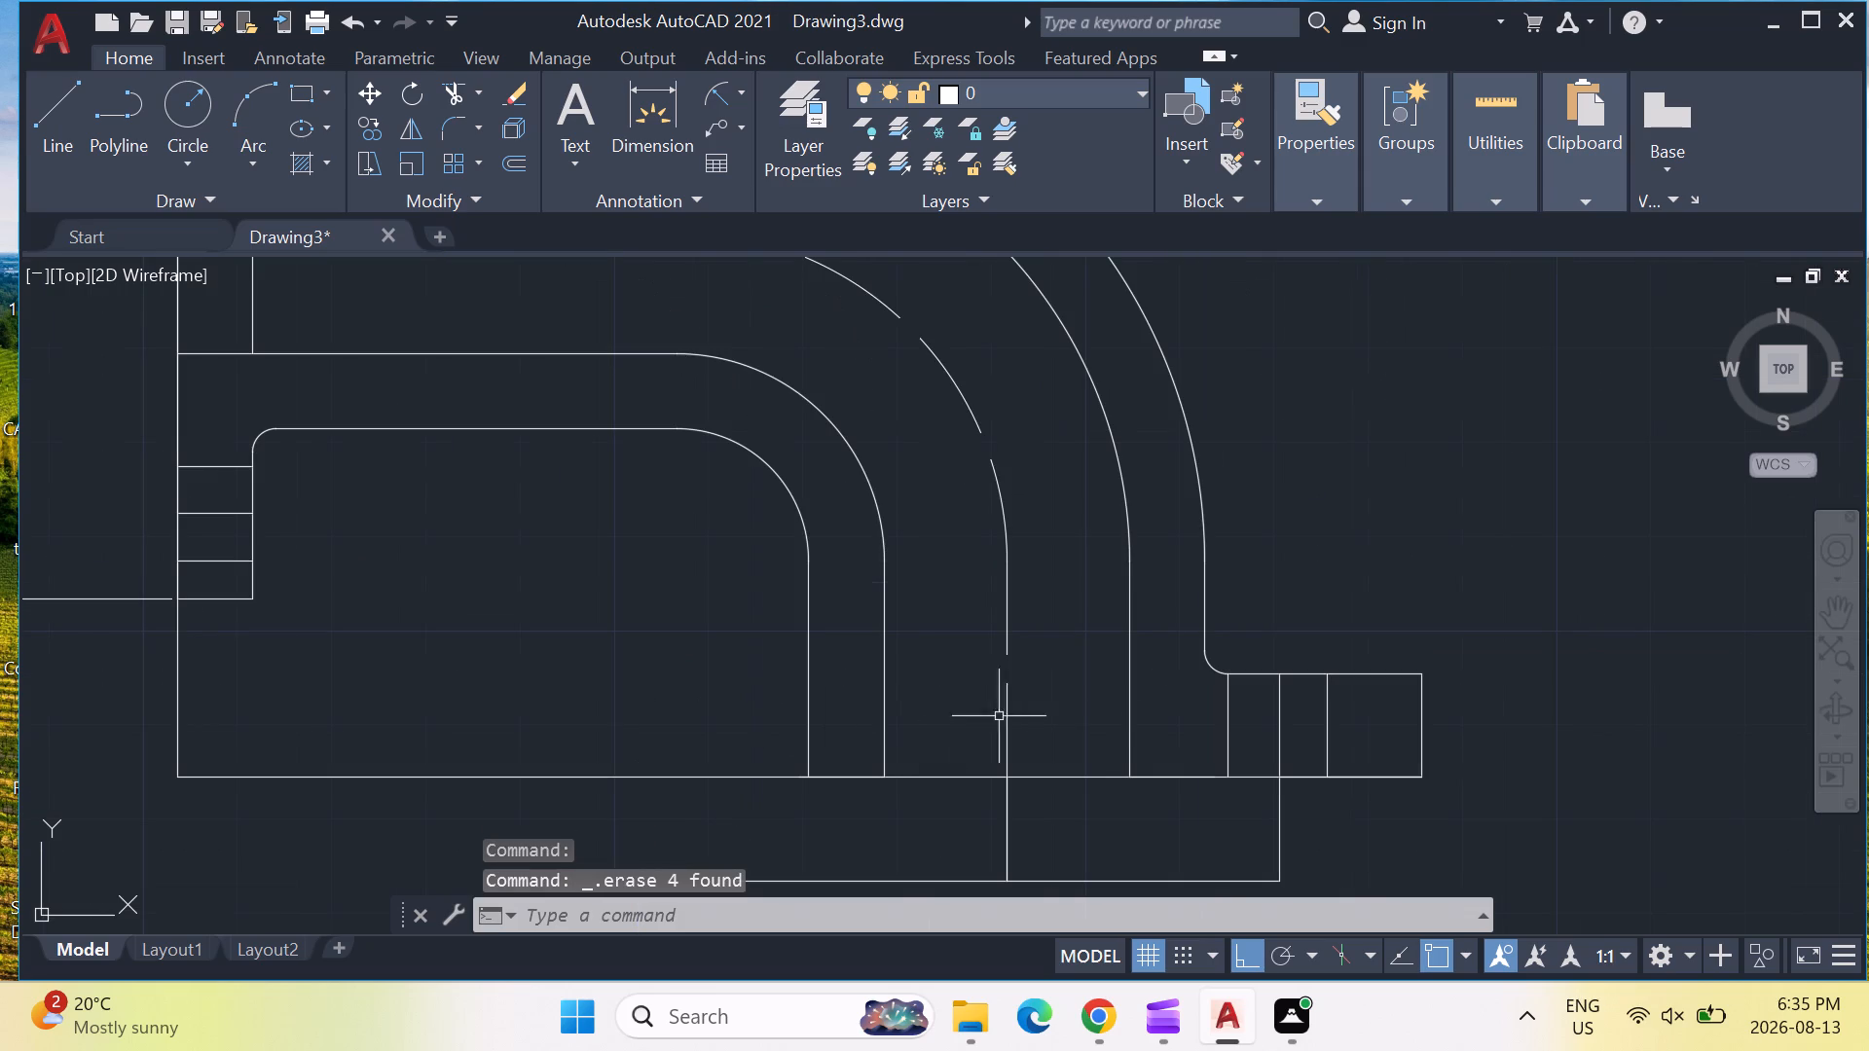
middle_drag(1189, 736, 1036, 732)
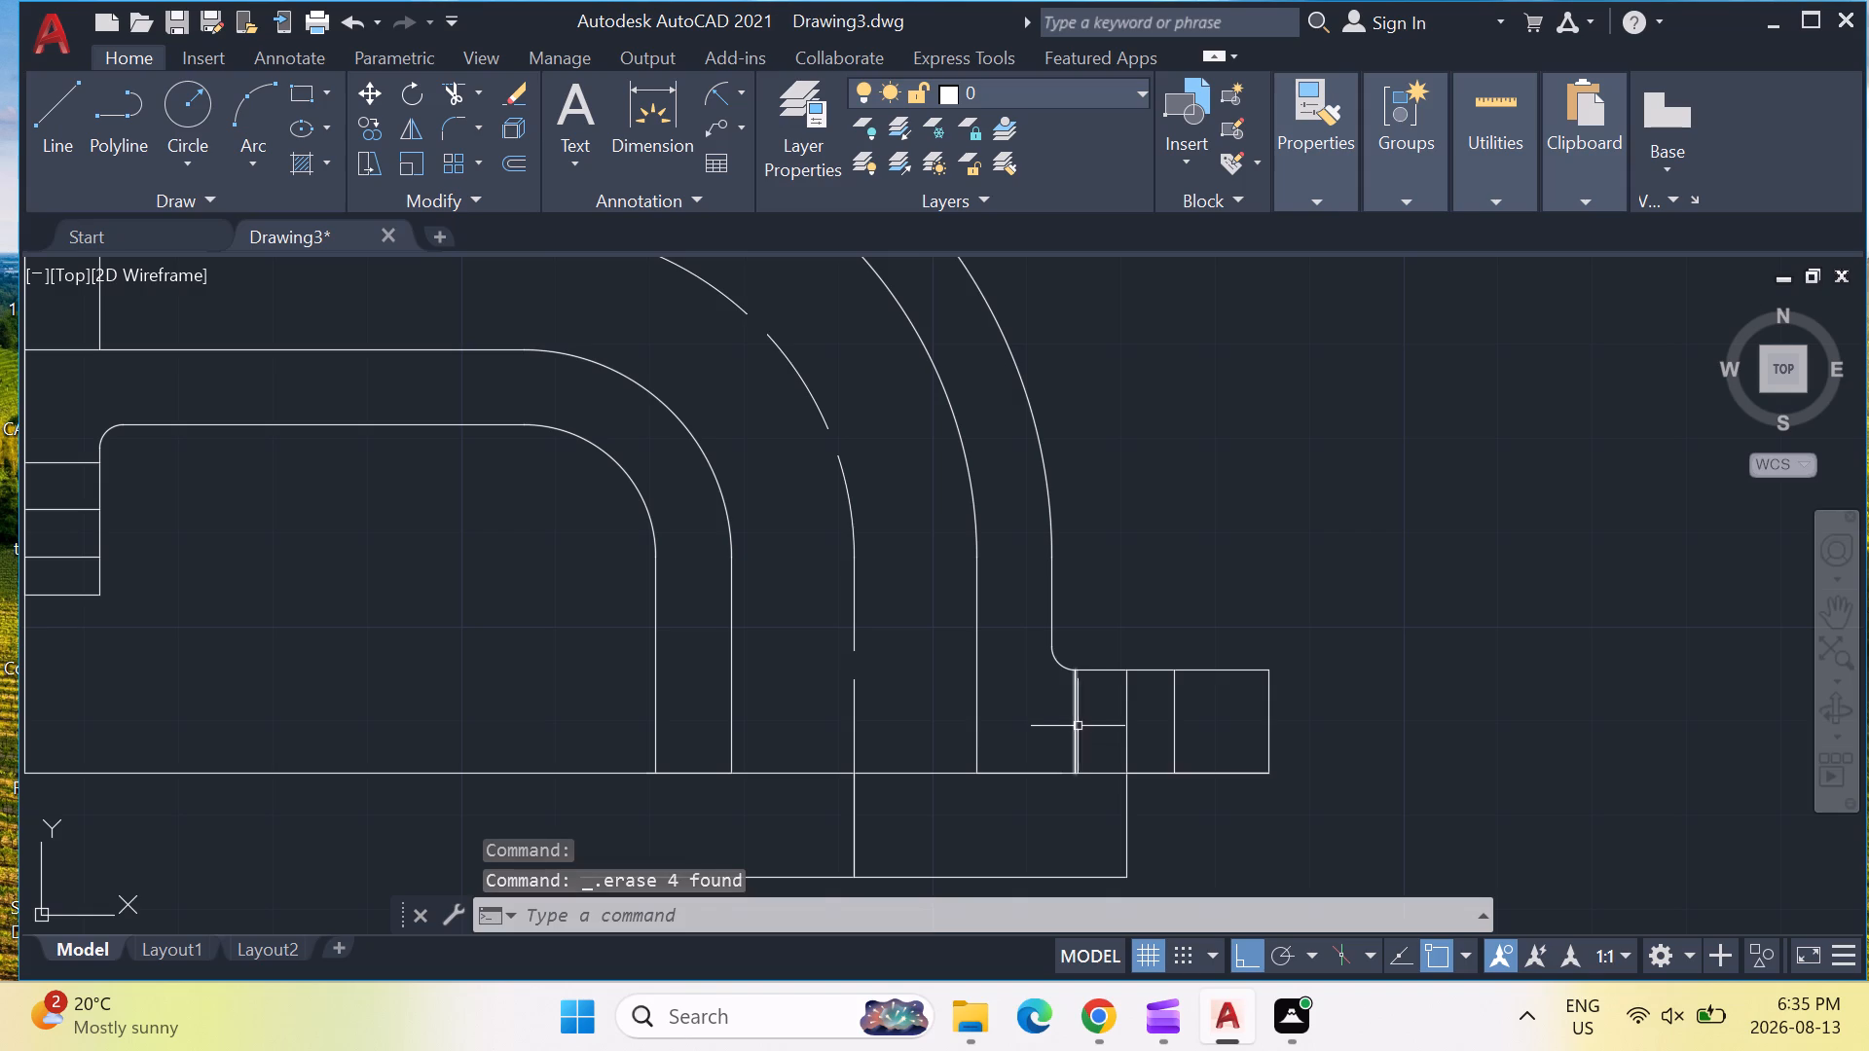
click(1077, 725)
click(1060, 662)
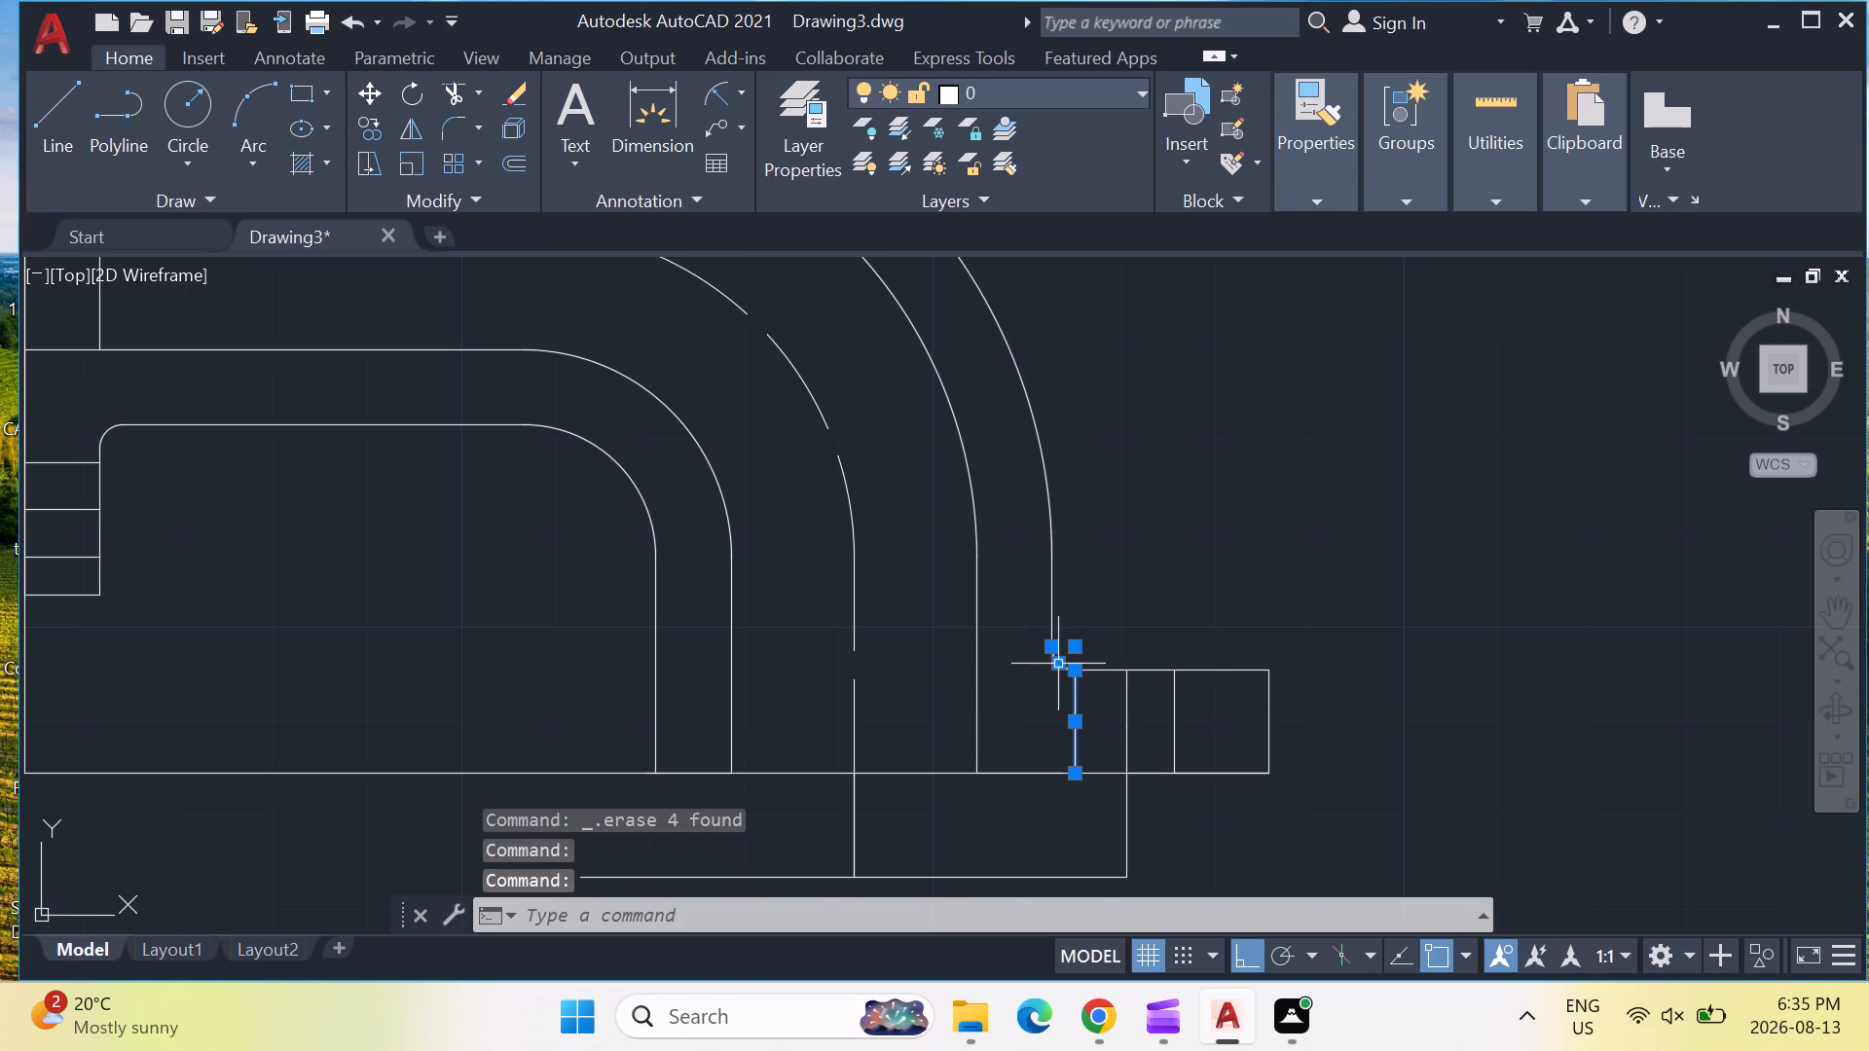
click(1099, 669)
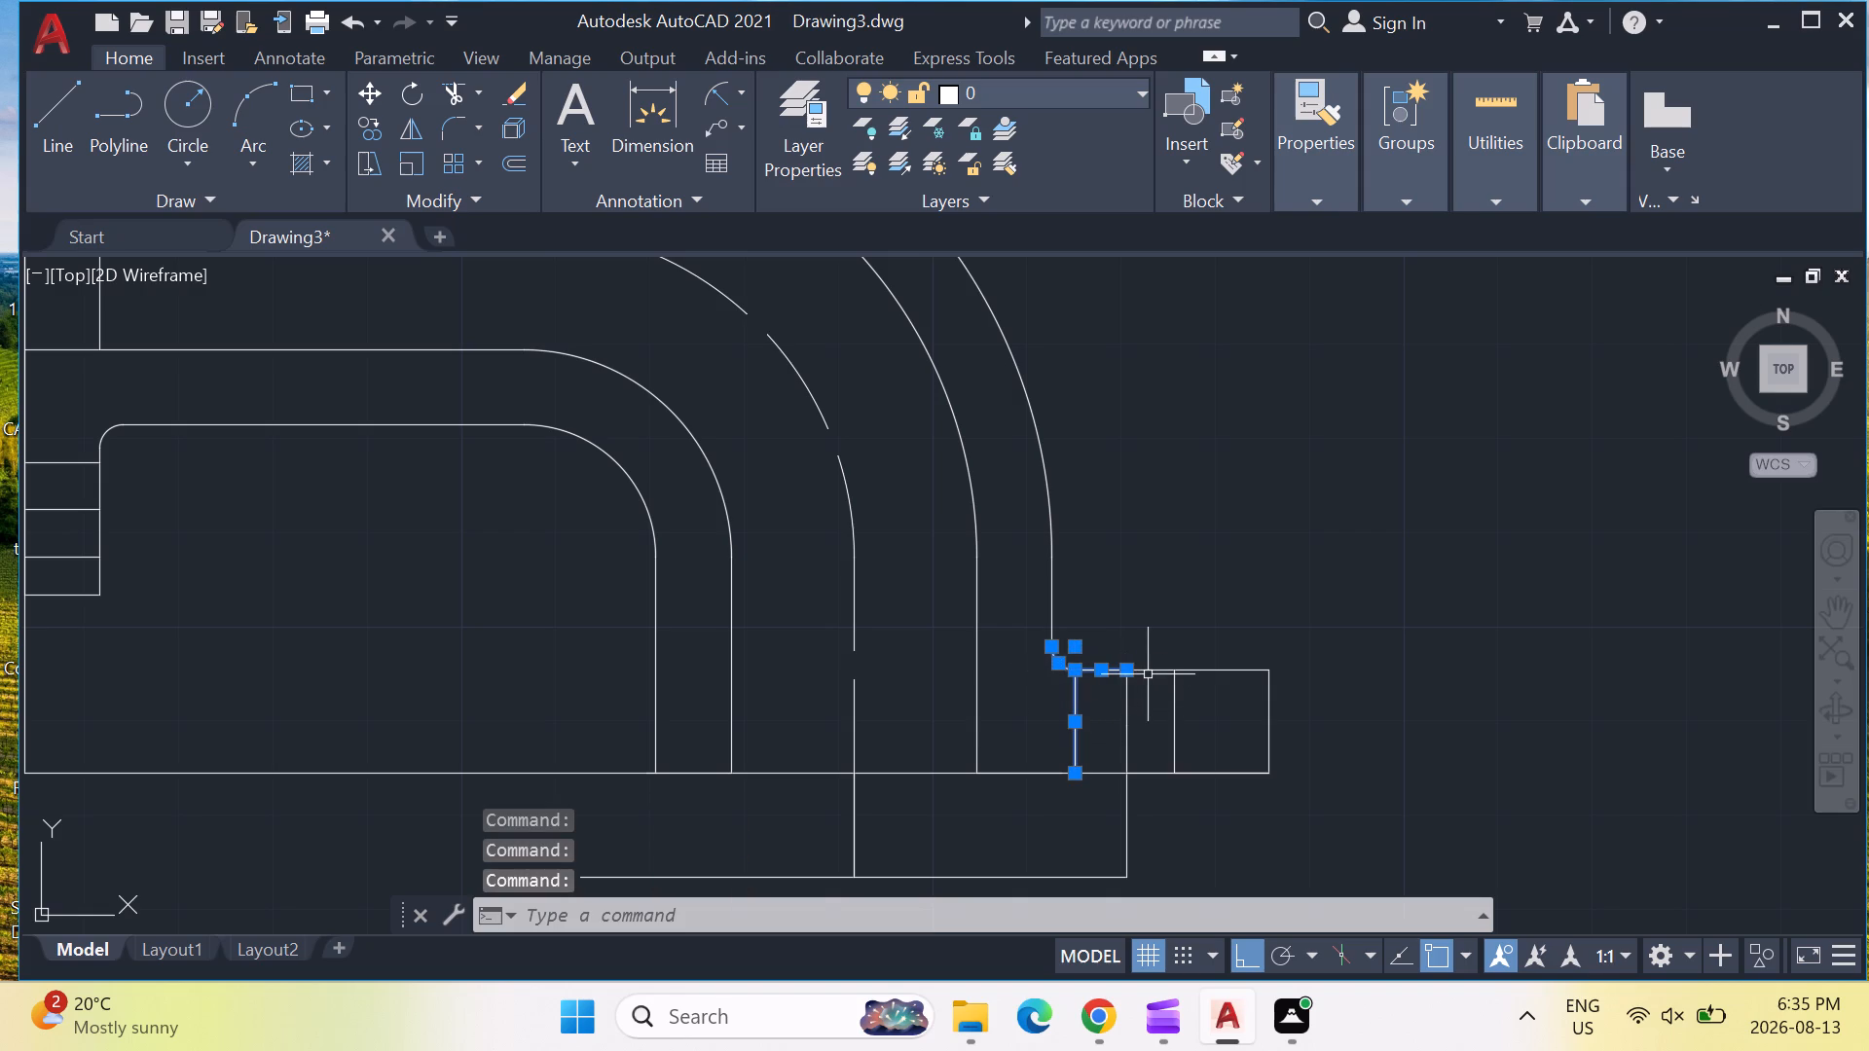
click(1150, 672)
click(1175, 712)
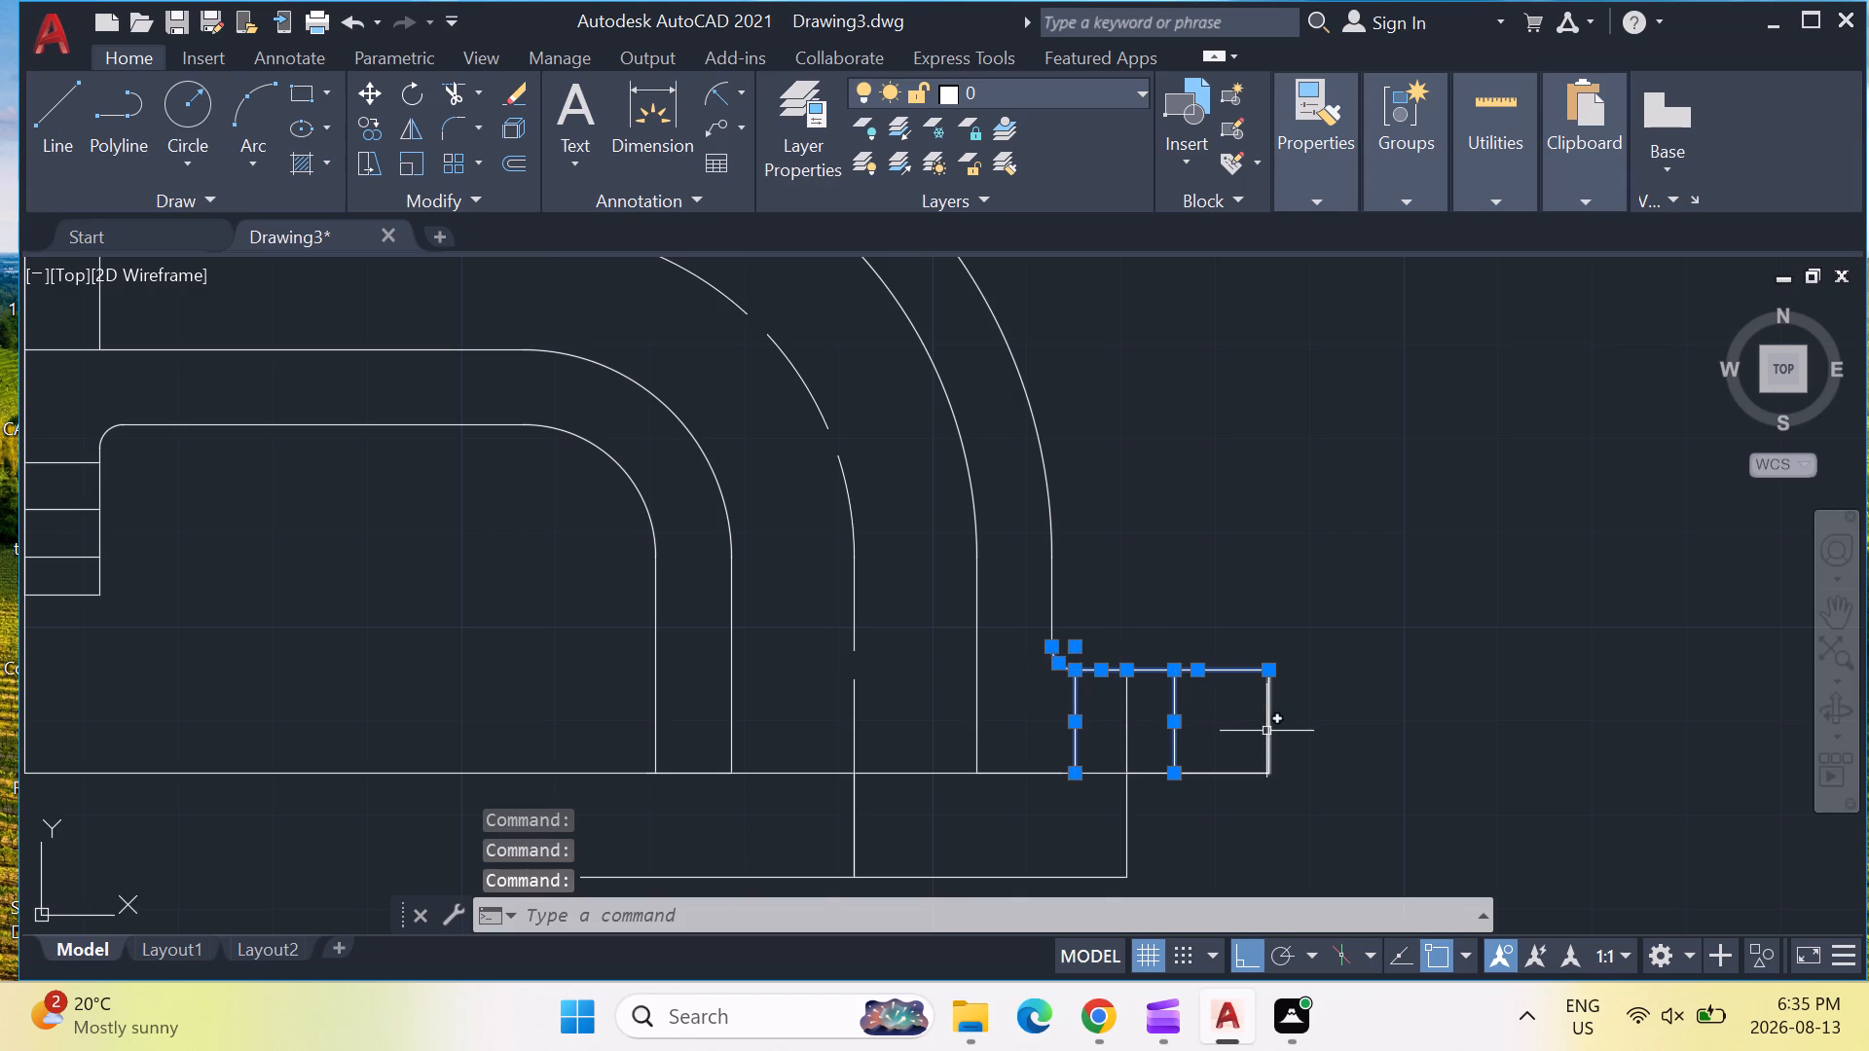
click(1265, 725)
text(mi)
key(Return)
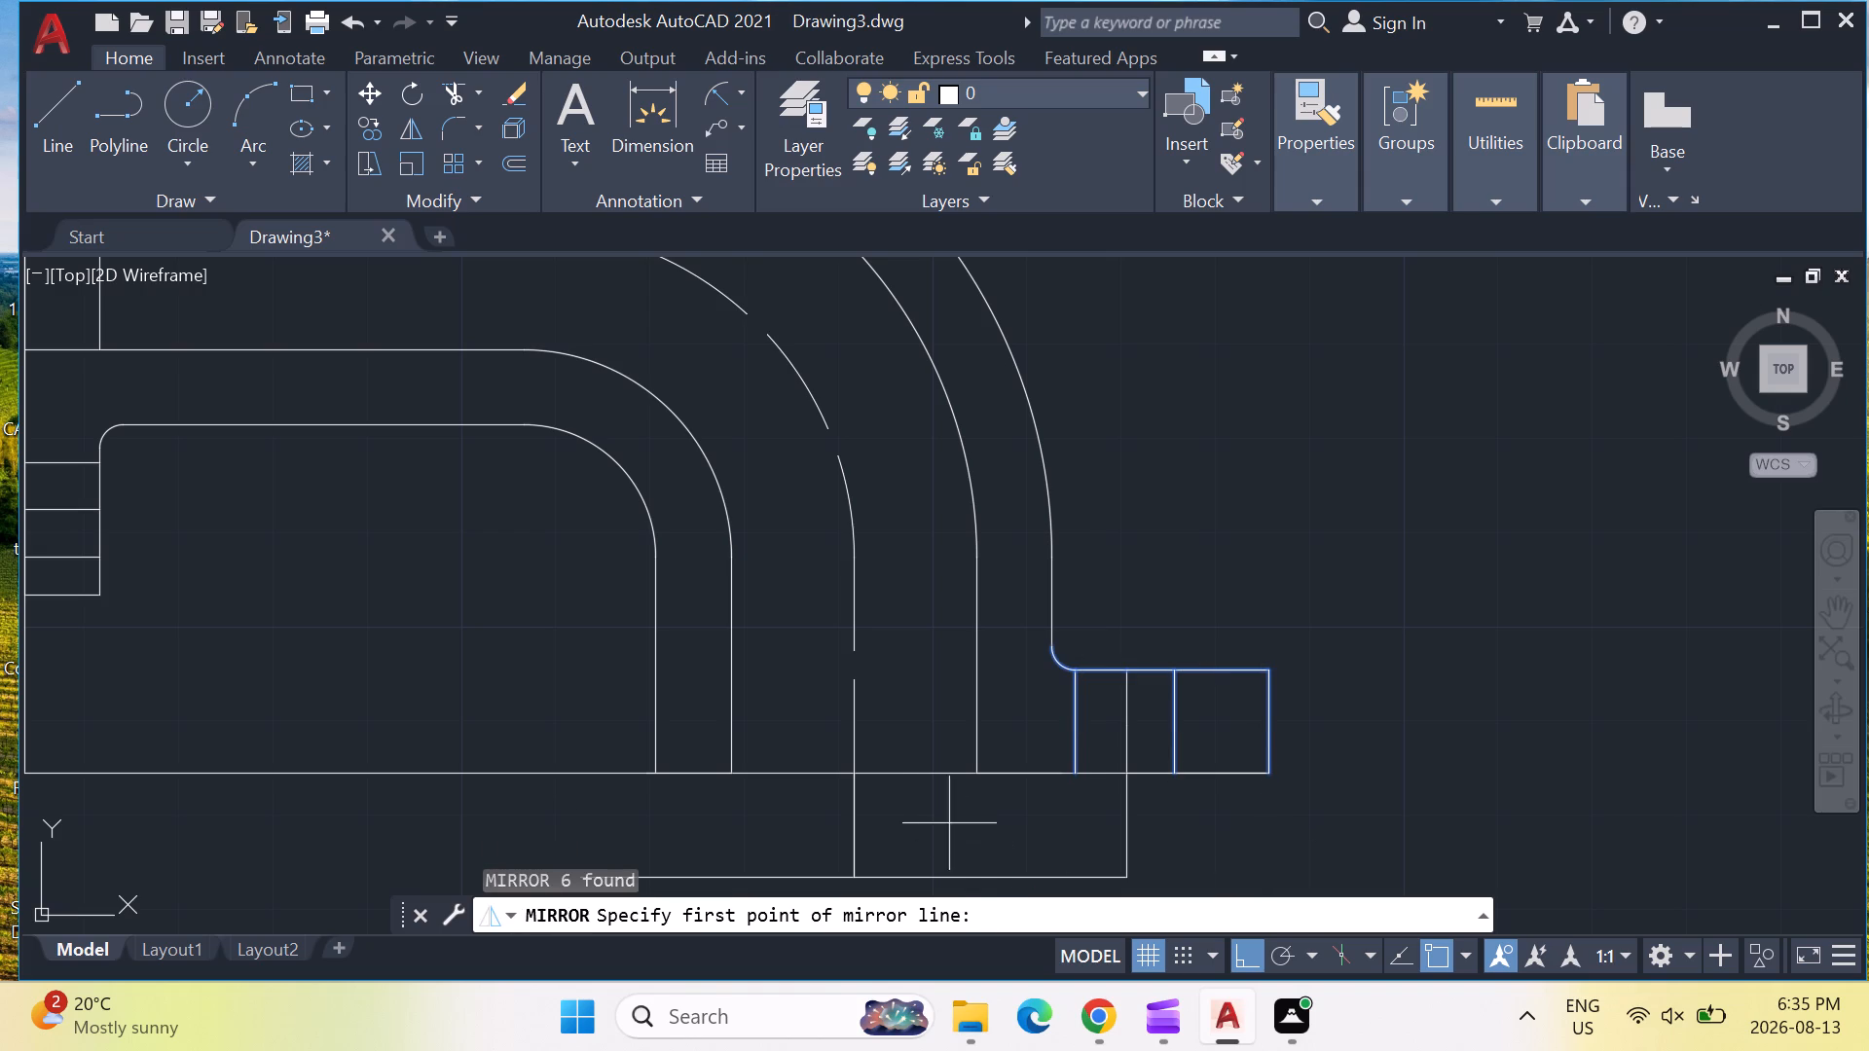
click(853, 771)
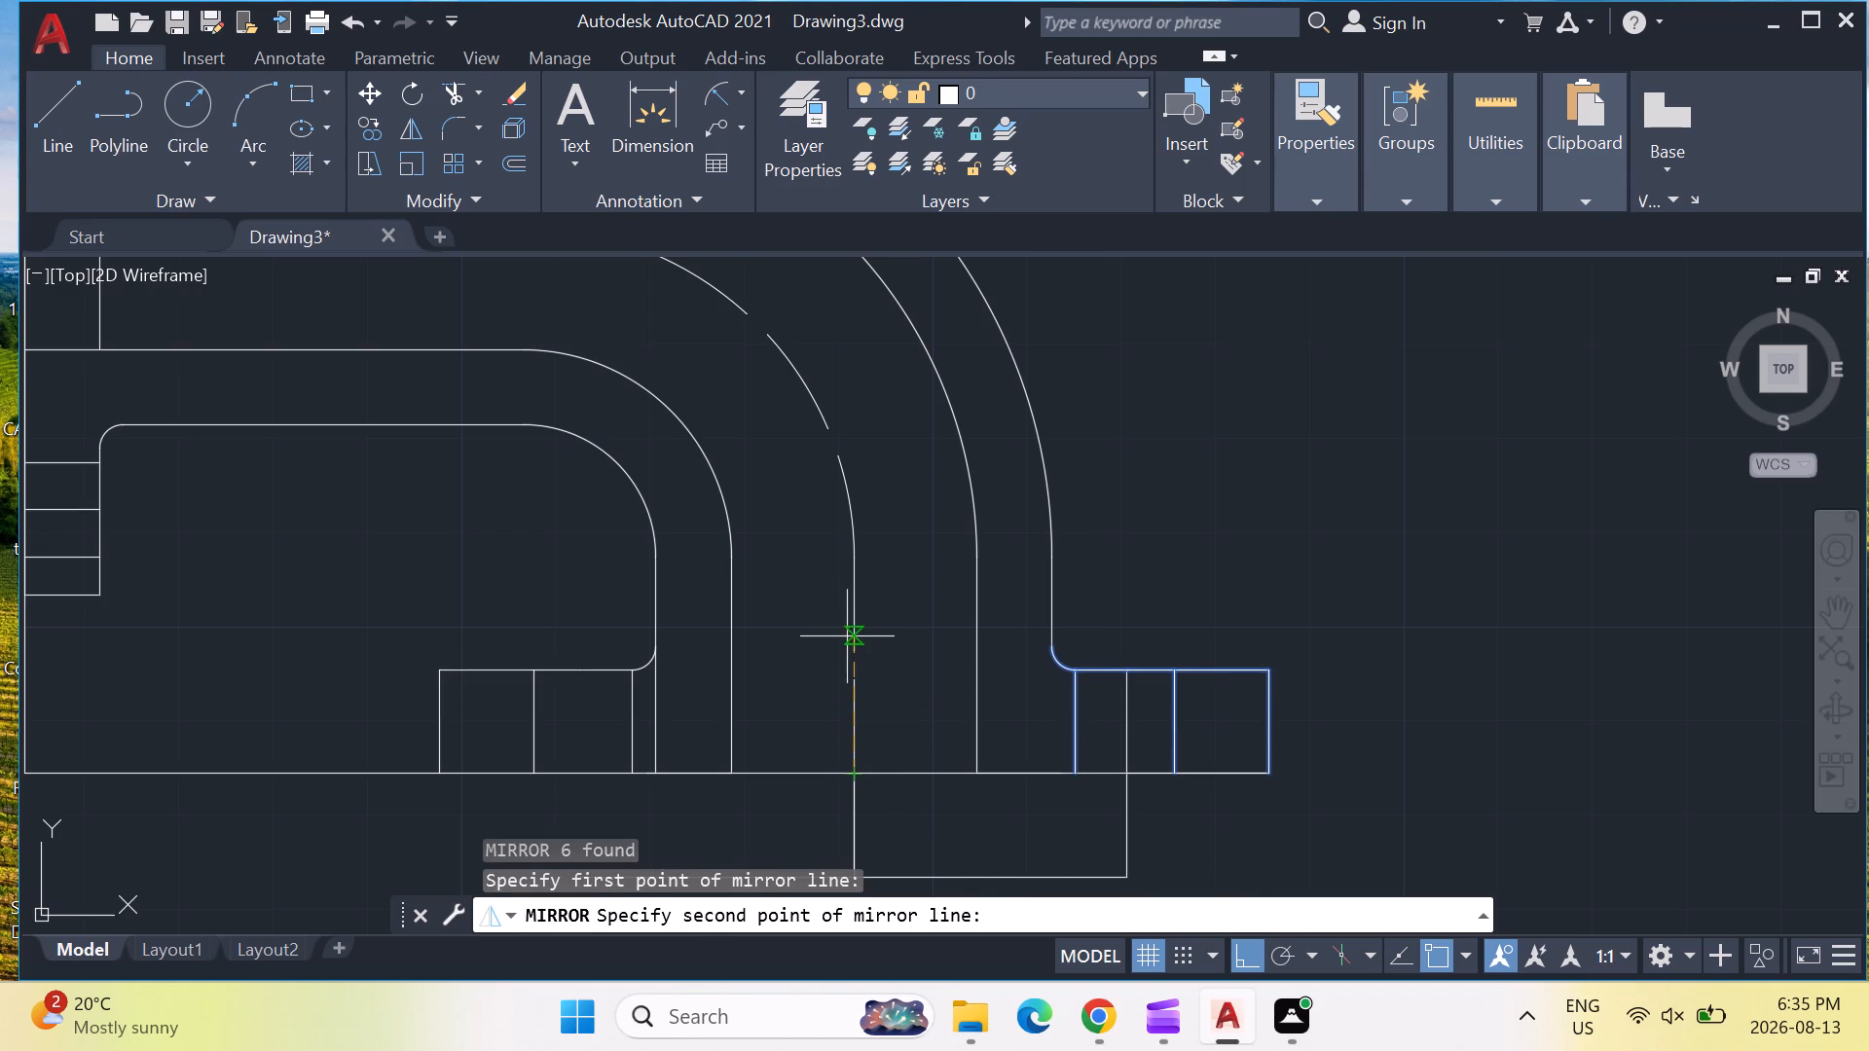
click(853, 625)
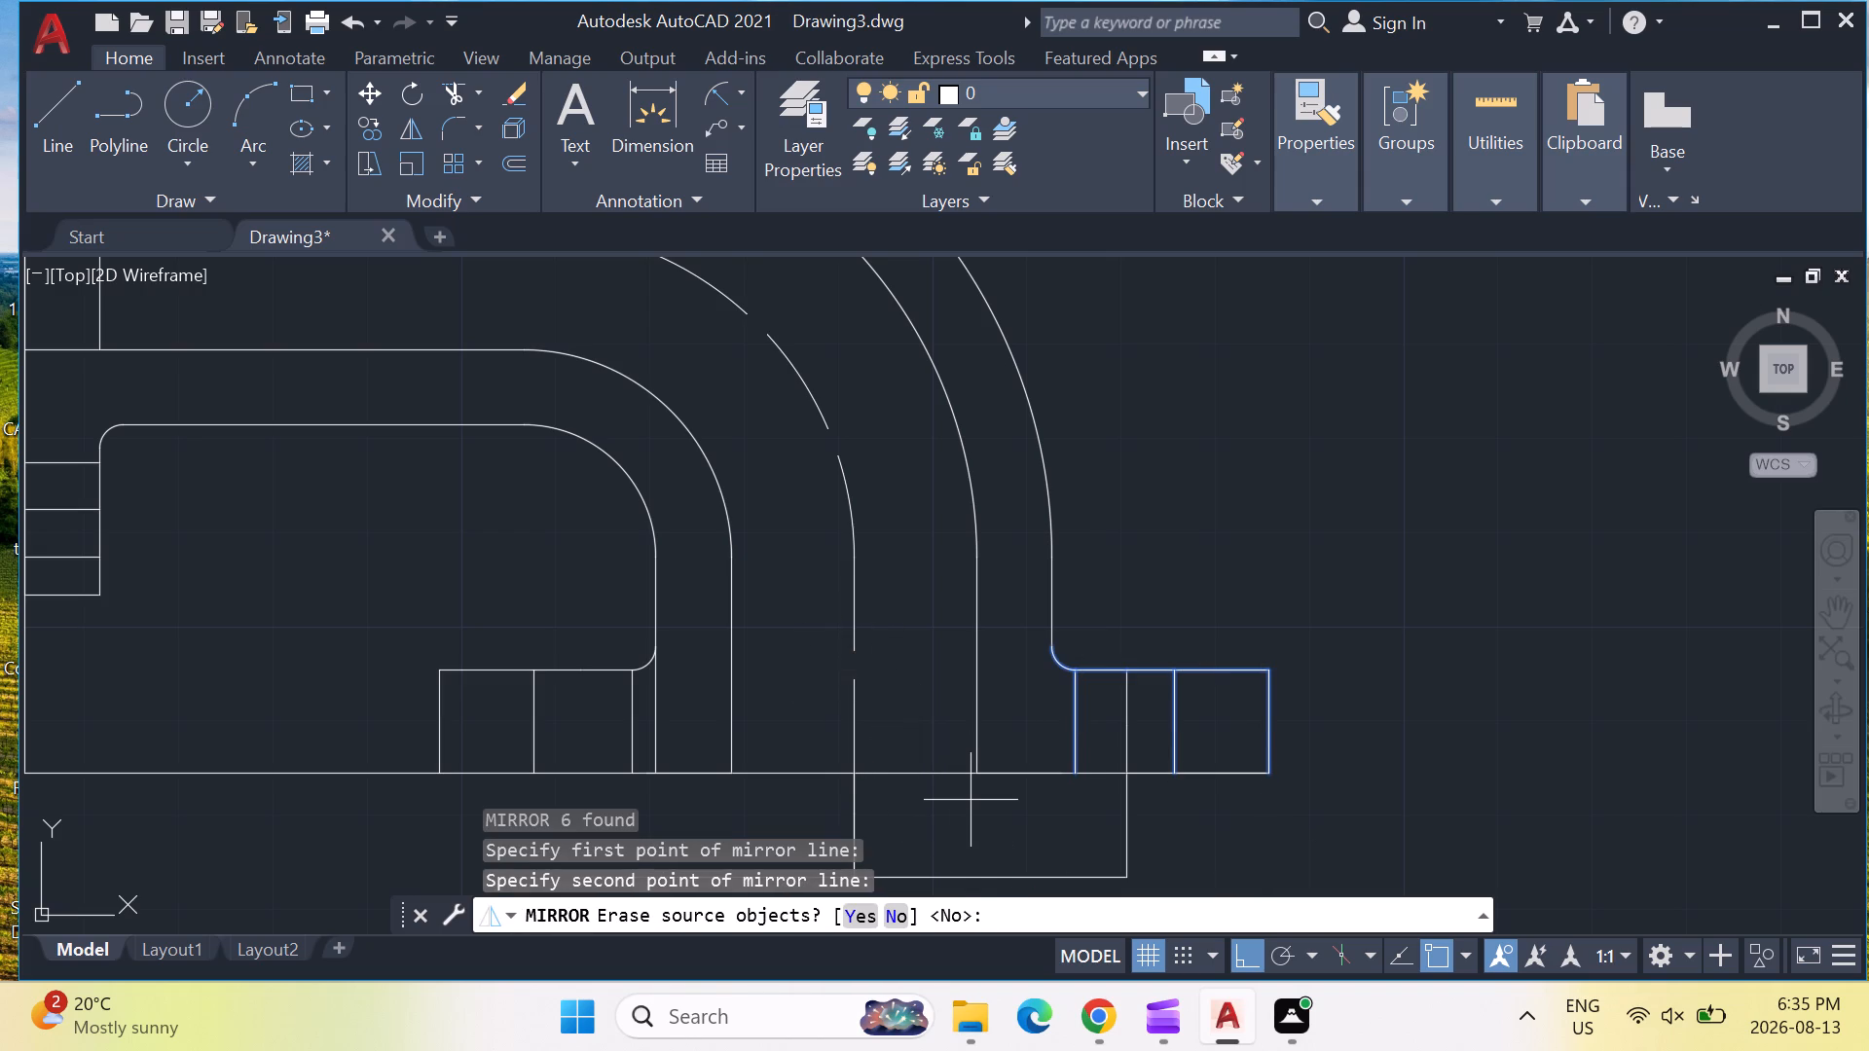
key(Return)
Delete the two horizontal construction lines below the bottom flange's baseline.
scroll(1012, 611, down, 1)
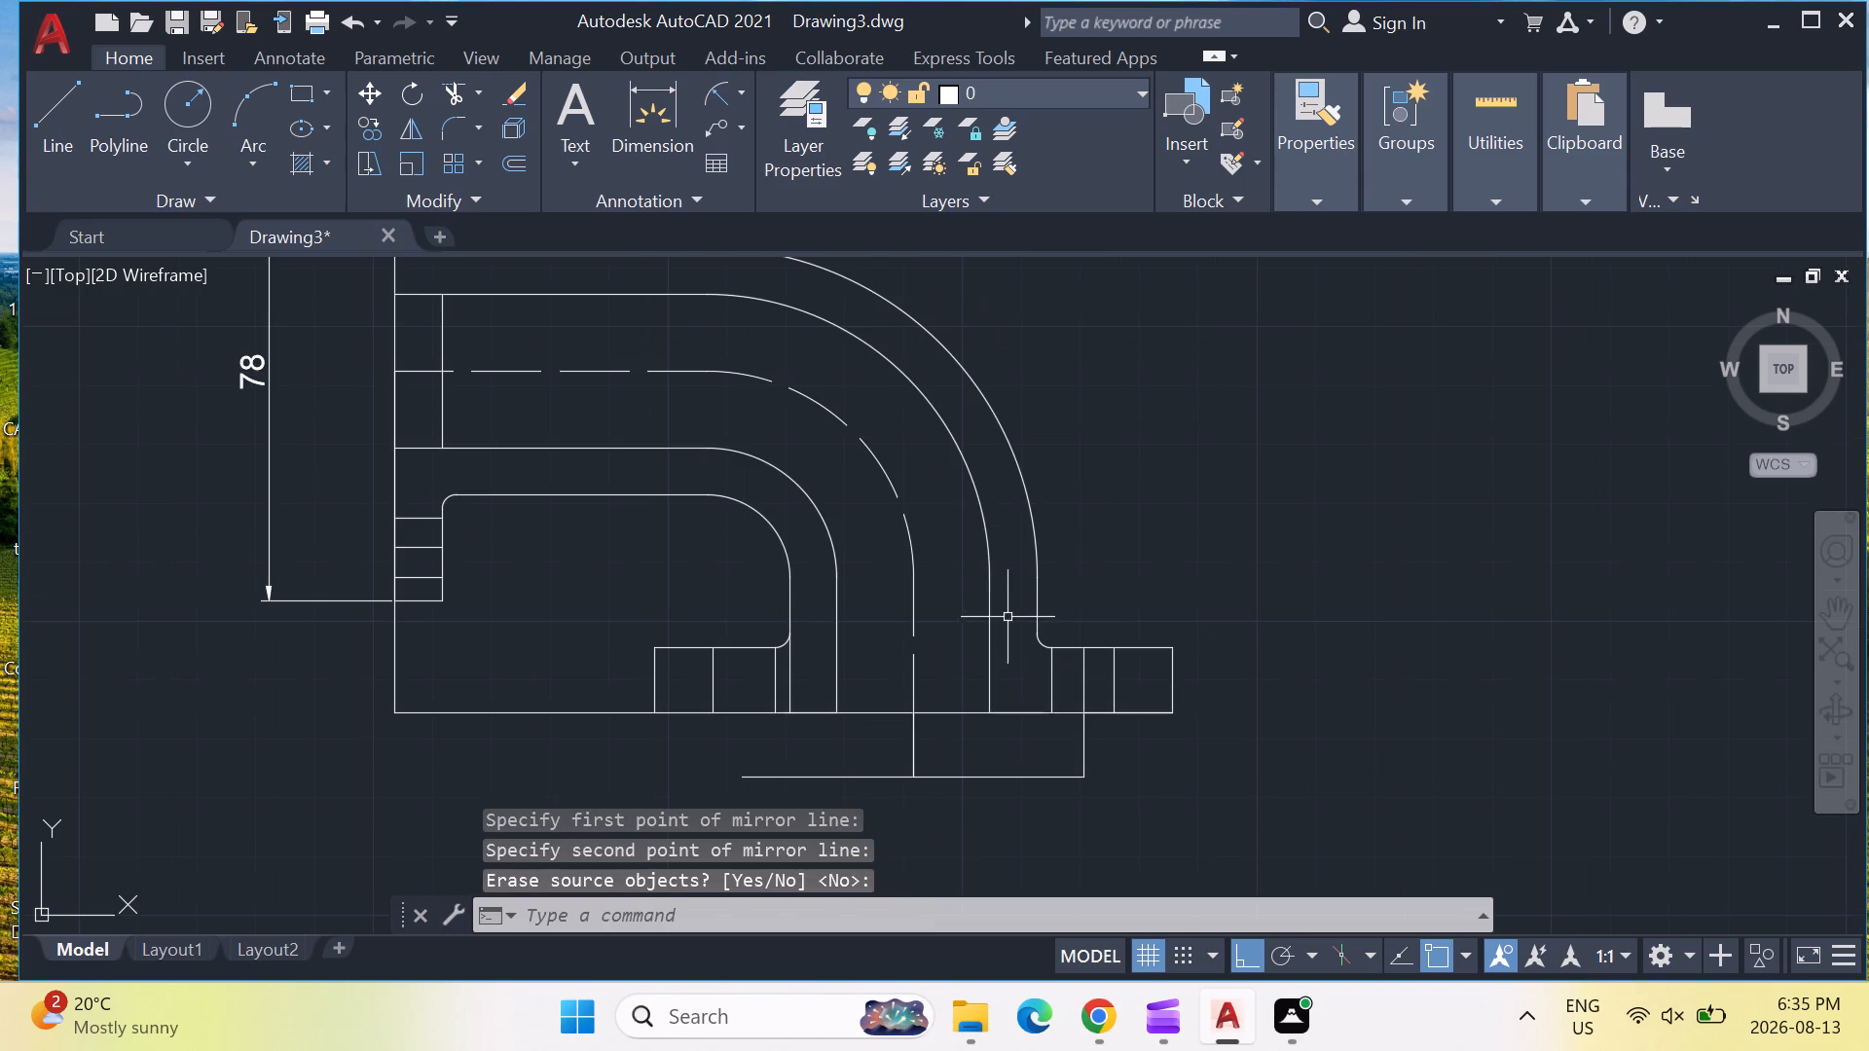
middle_drag(932, 697, 1105, 684)
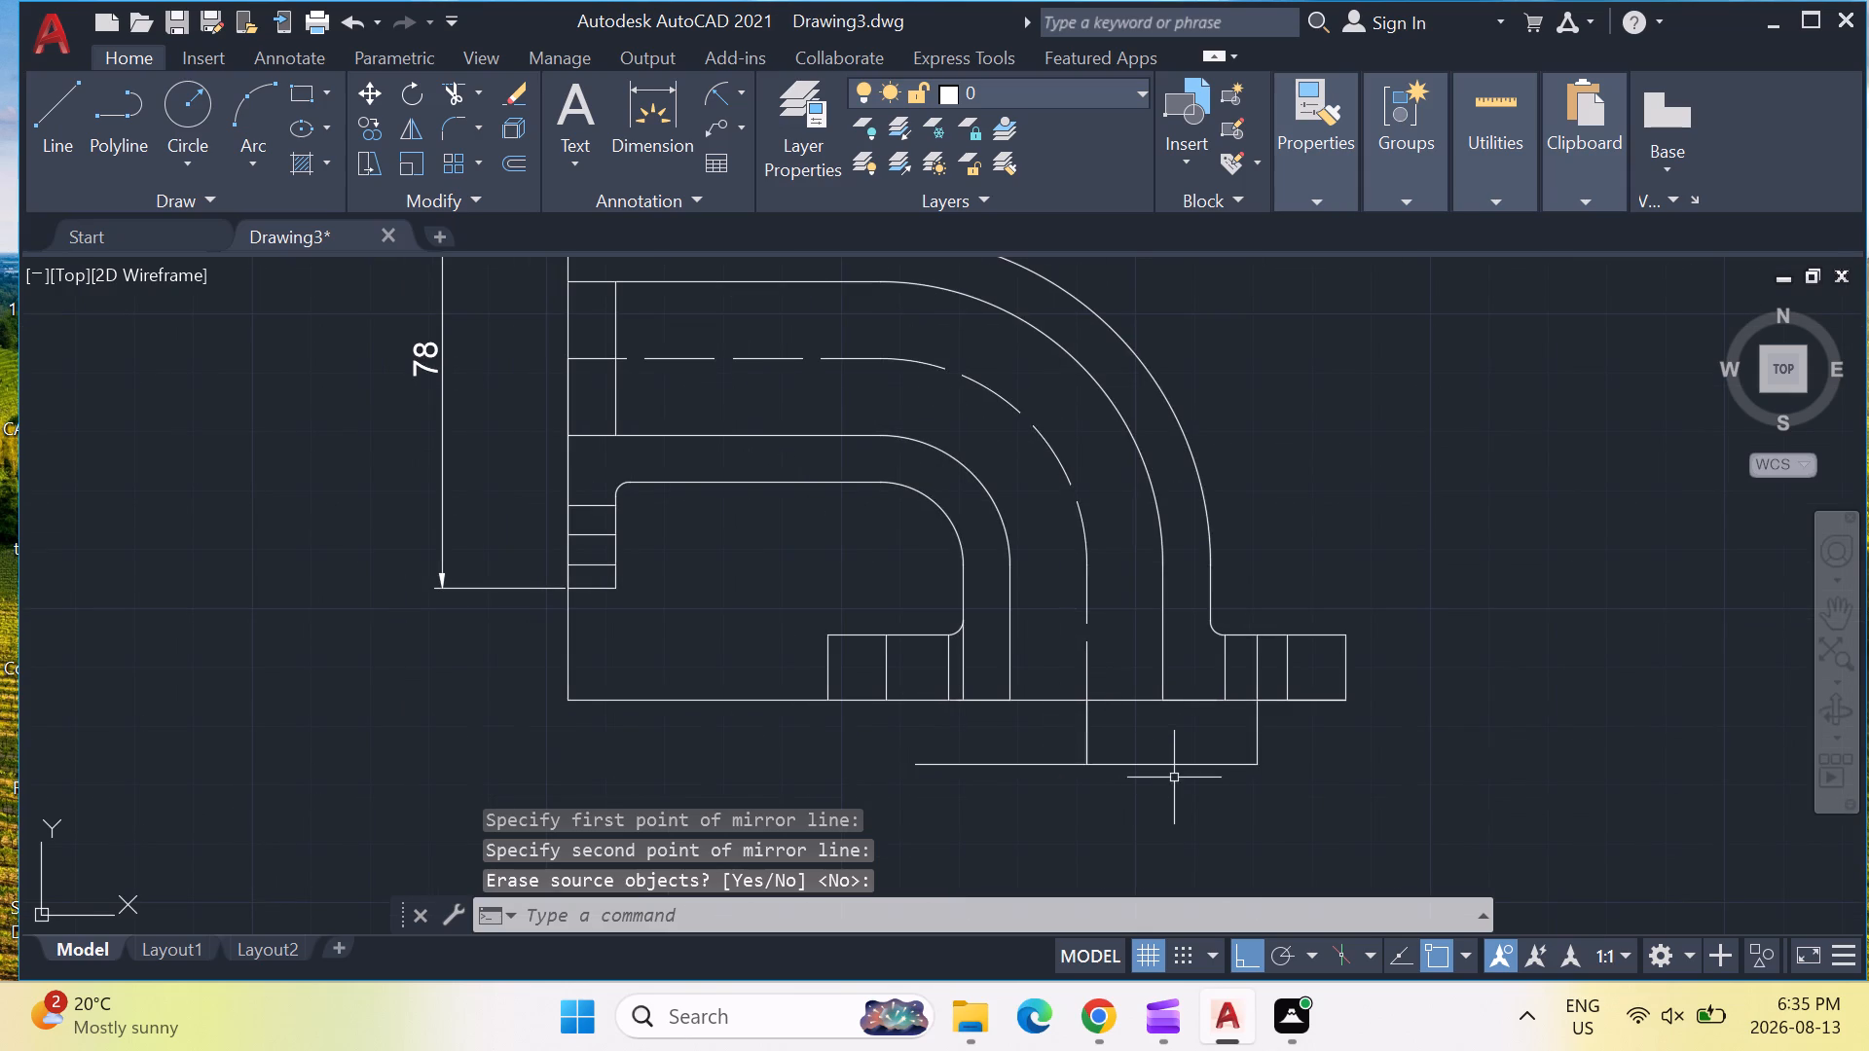
click(1182, 765)
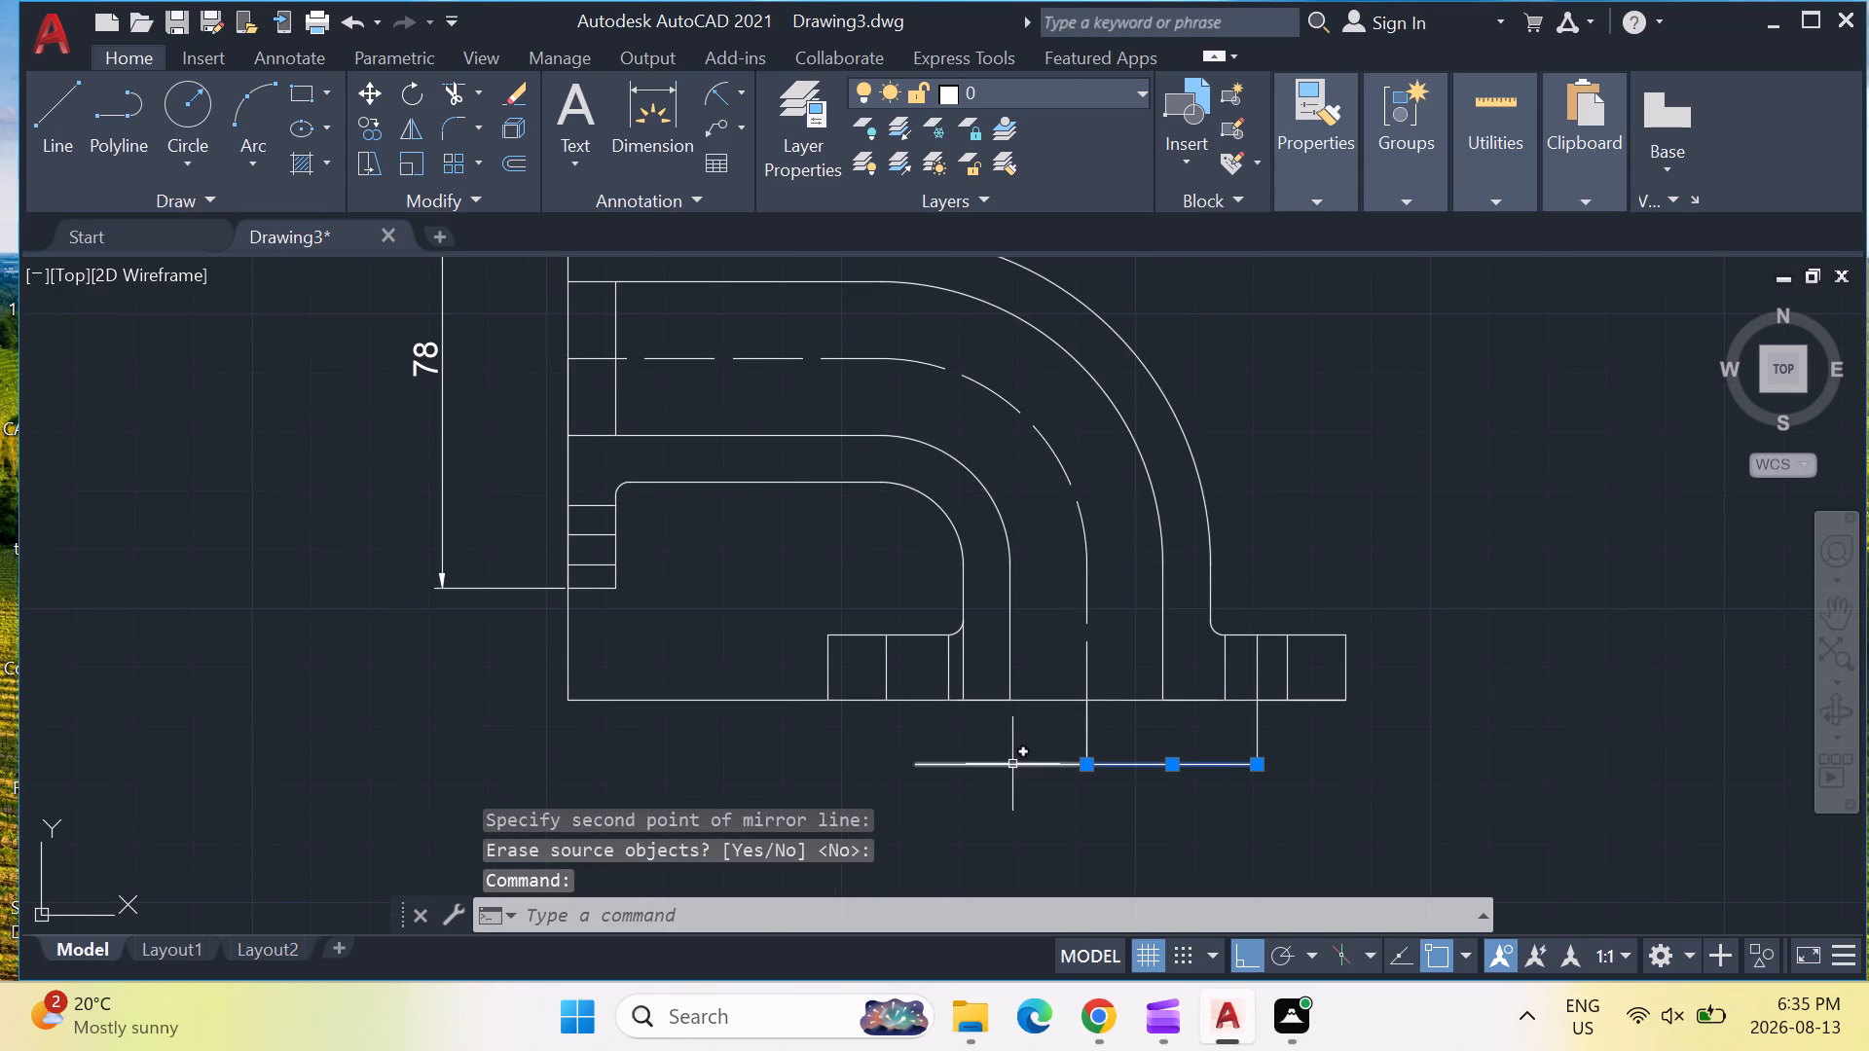
click(1012, 764)
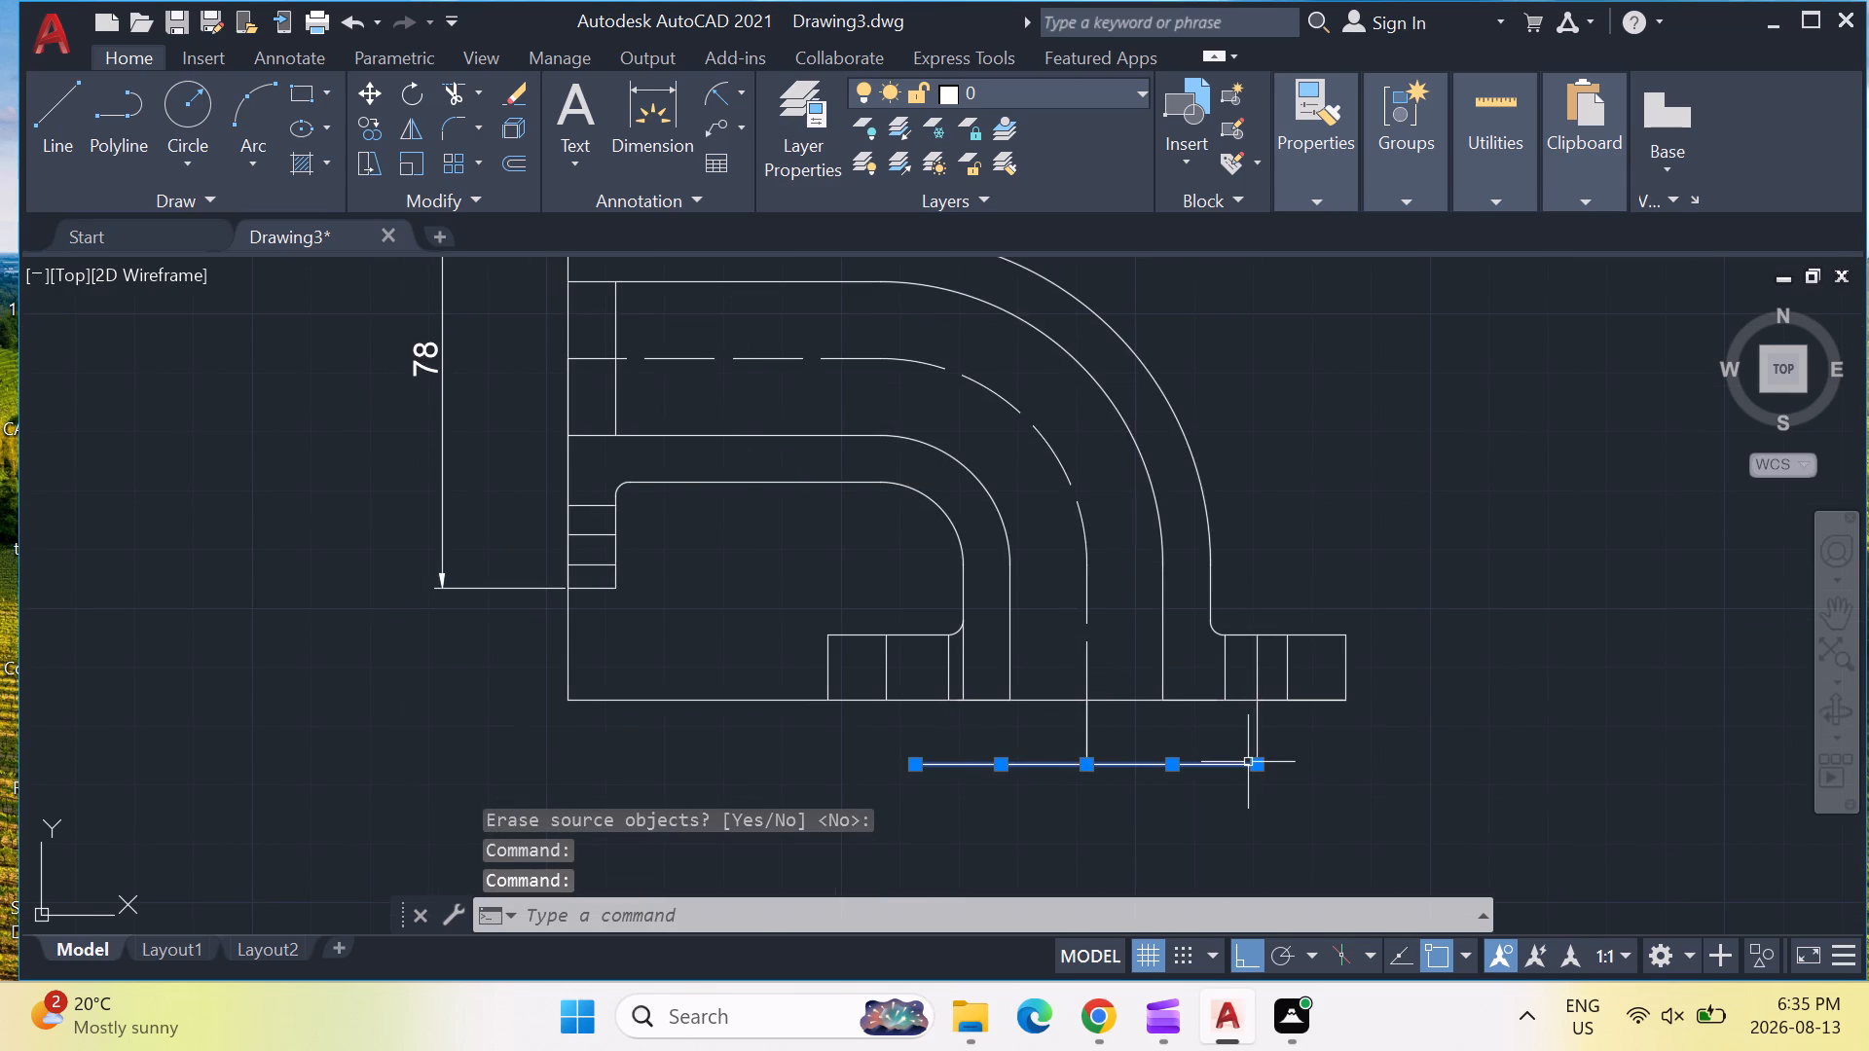
key(Delete)
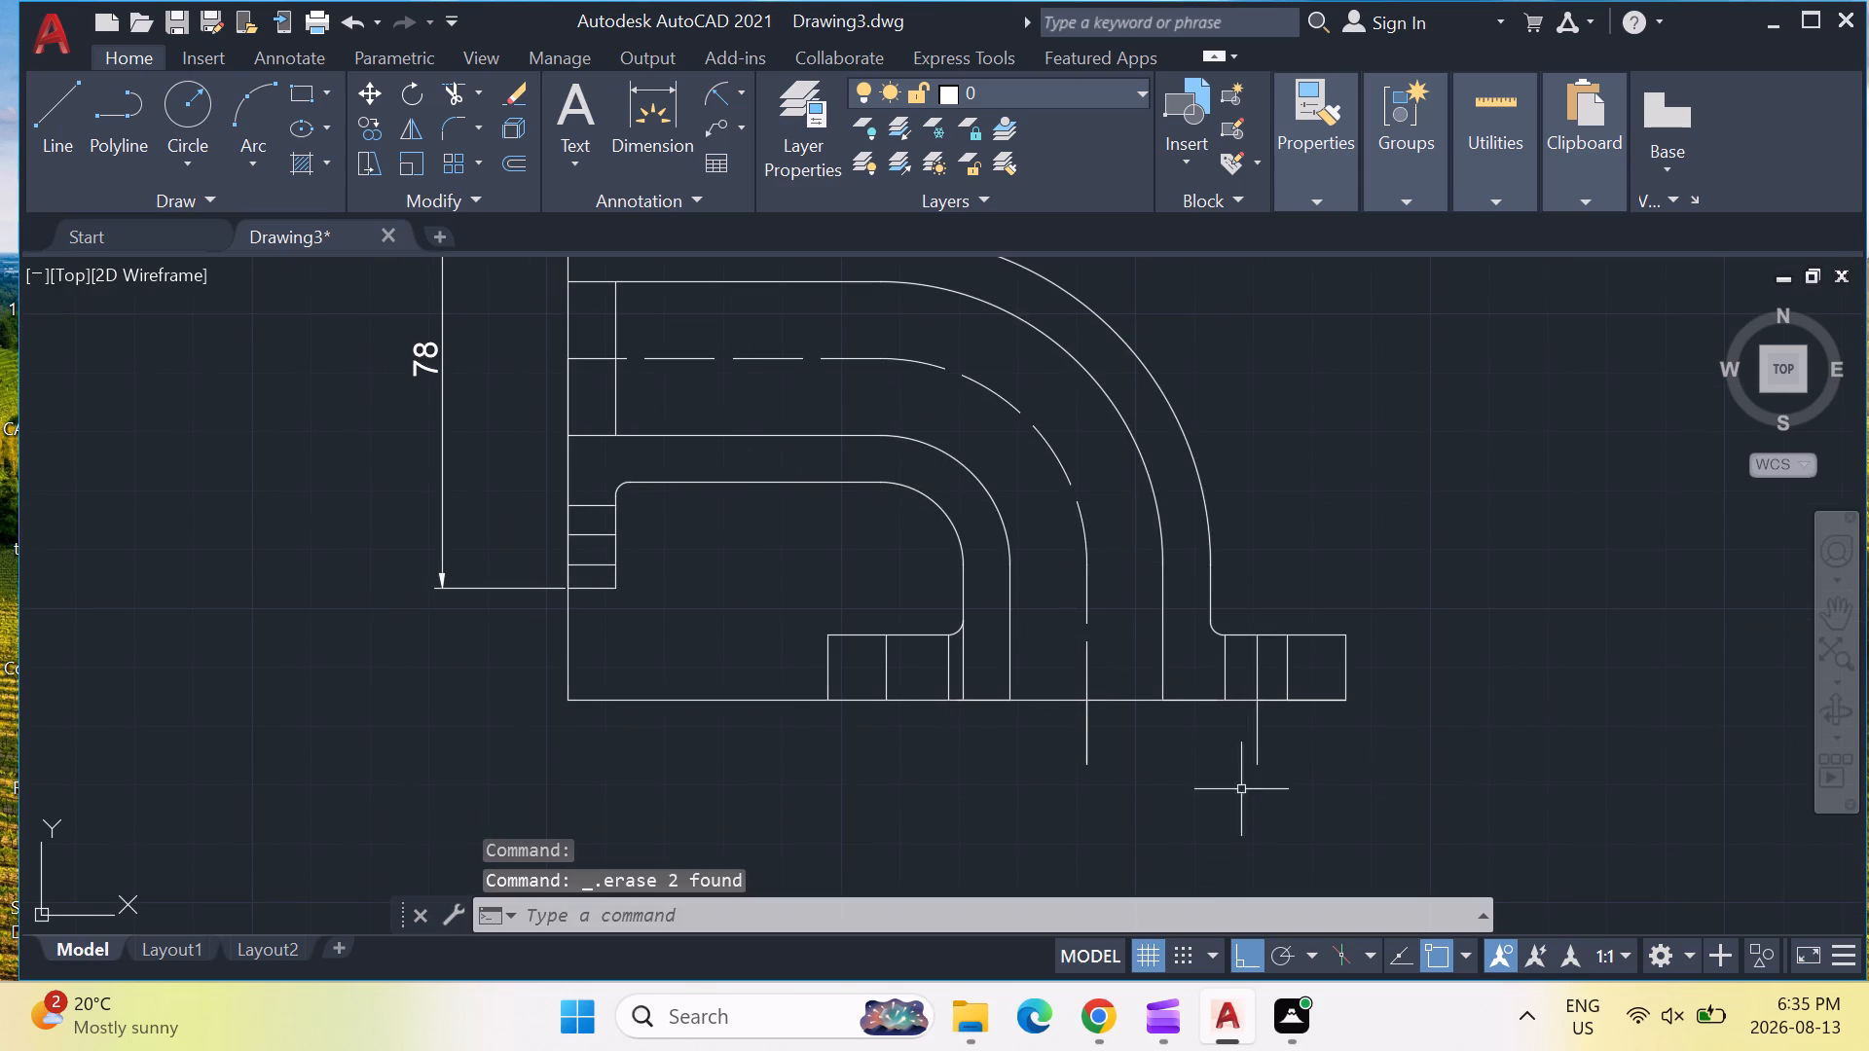
Trim off the part of the right bottom flange block's vertical line that extends below the baseline.
text(trim)
key(Return)
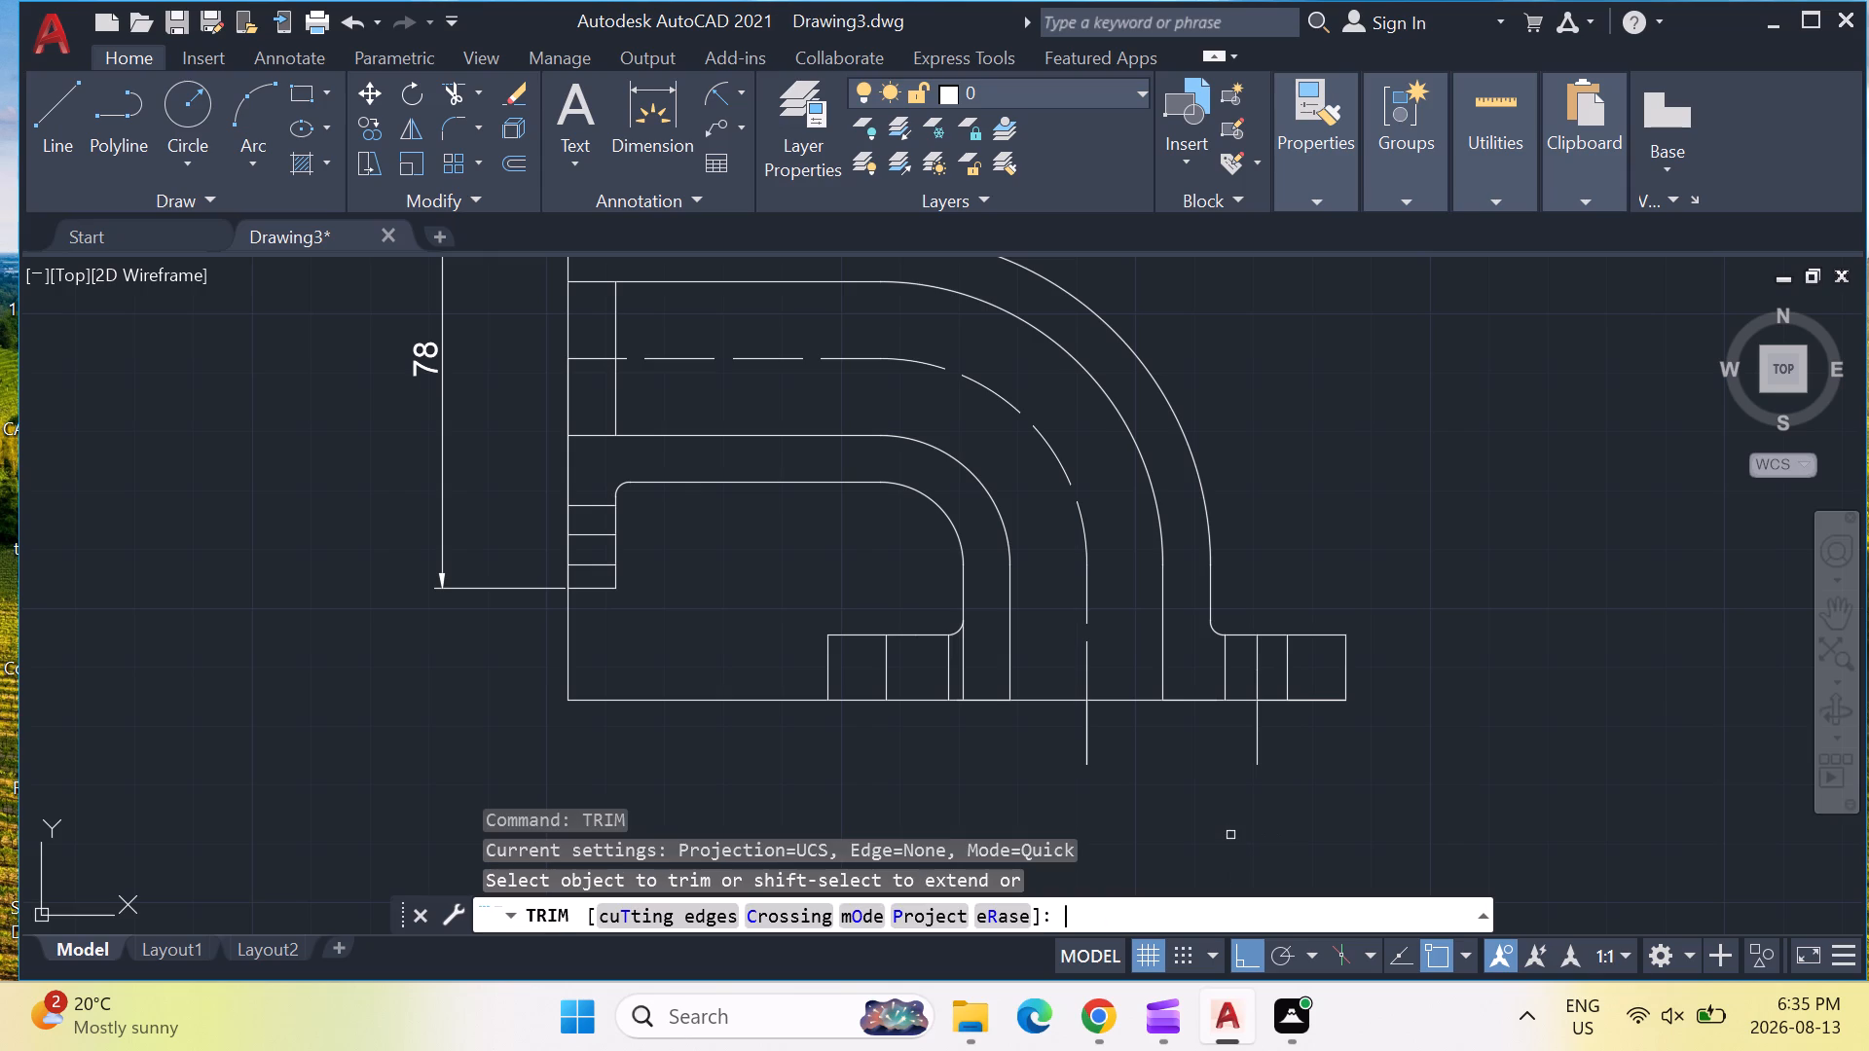
click(1256, 741)
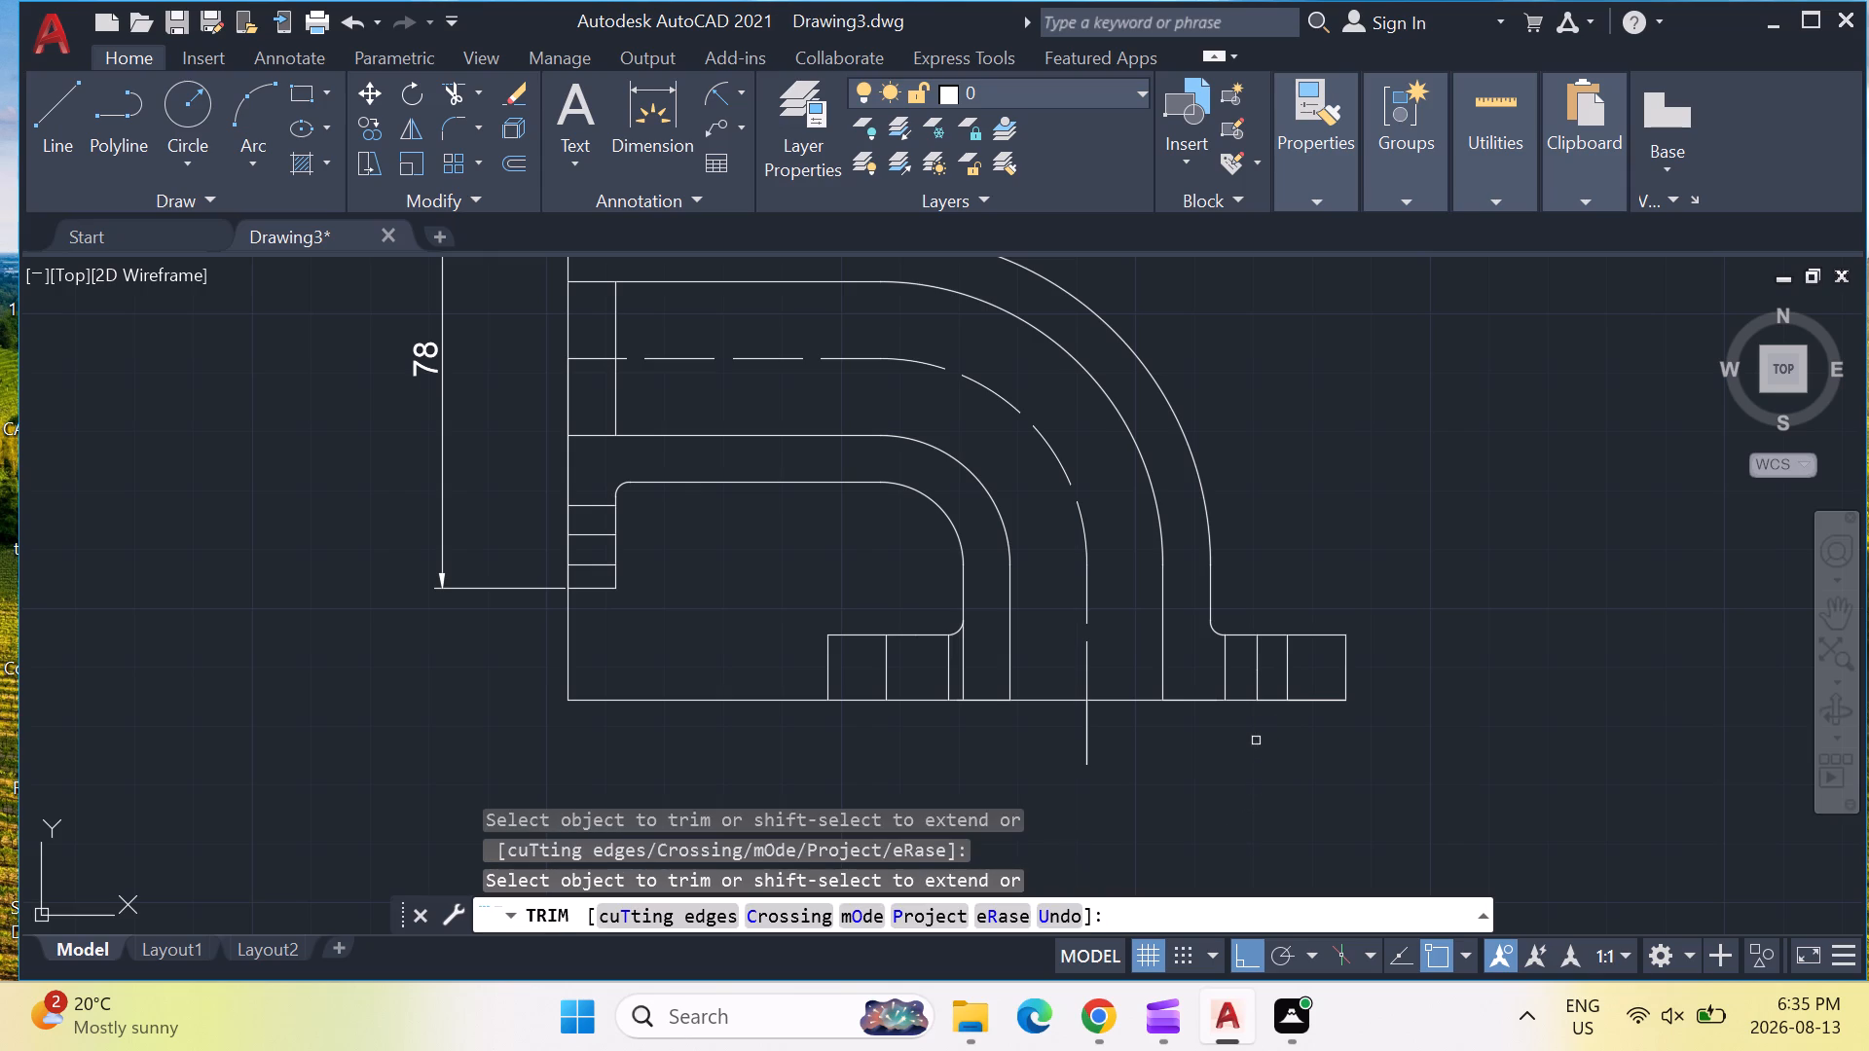
Start a hatch with the ANSI31 pattern and fill the outer and inner pipe walls between the bore and outside profiles.
scroll(1345, 691, down, 1)
scroll(1304, 759, up, 2)
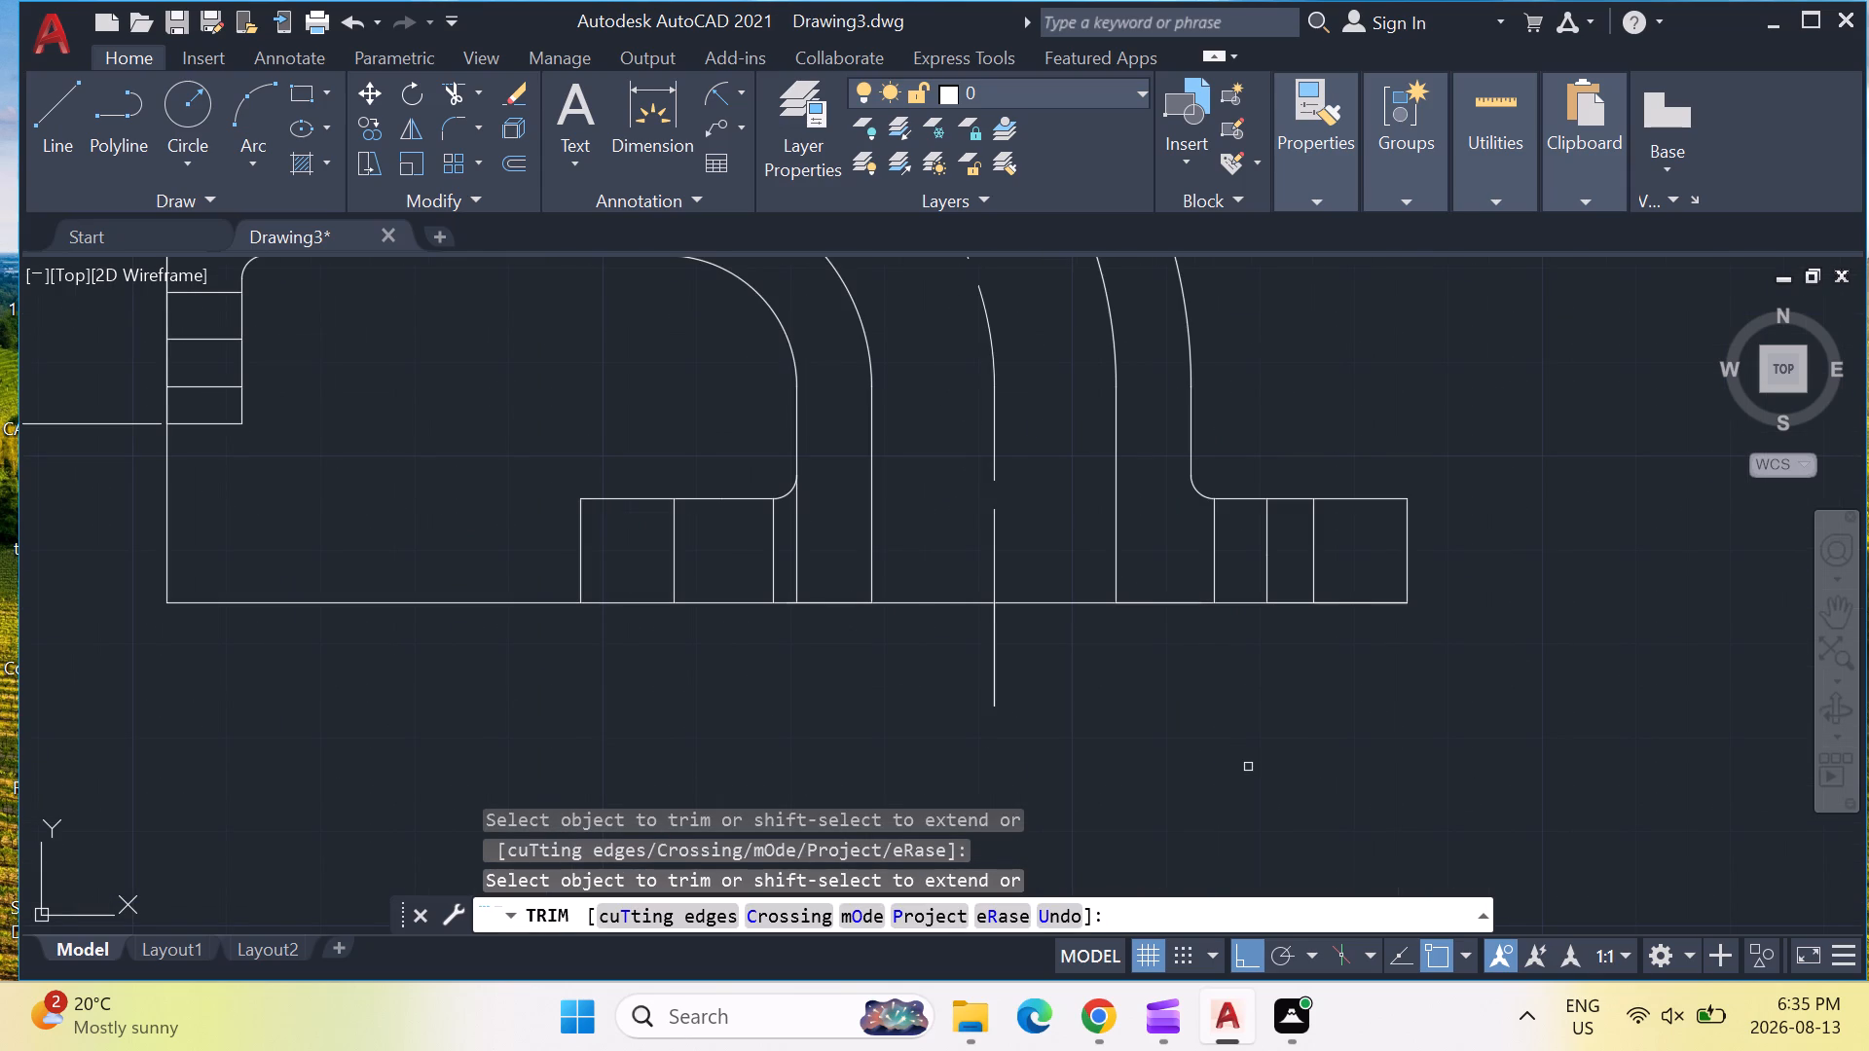
scroll(1248, 767, down, 2)
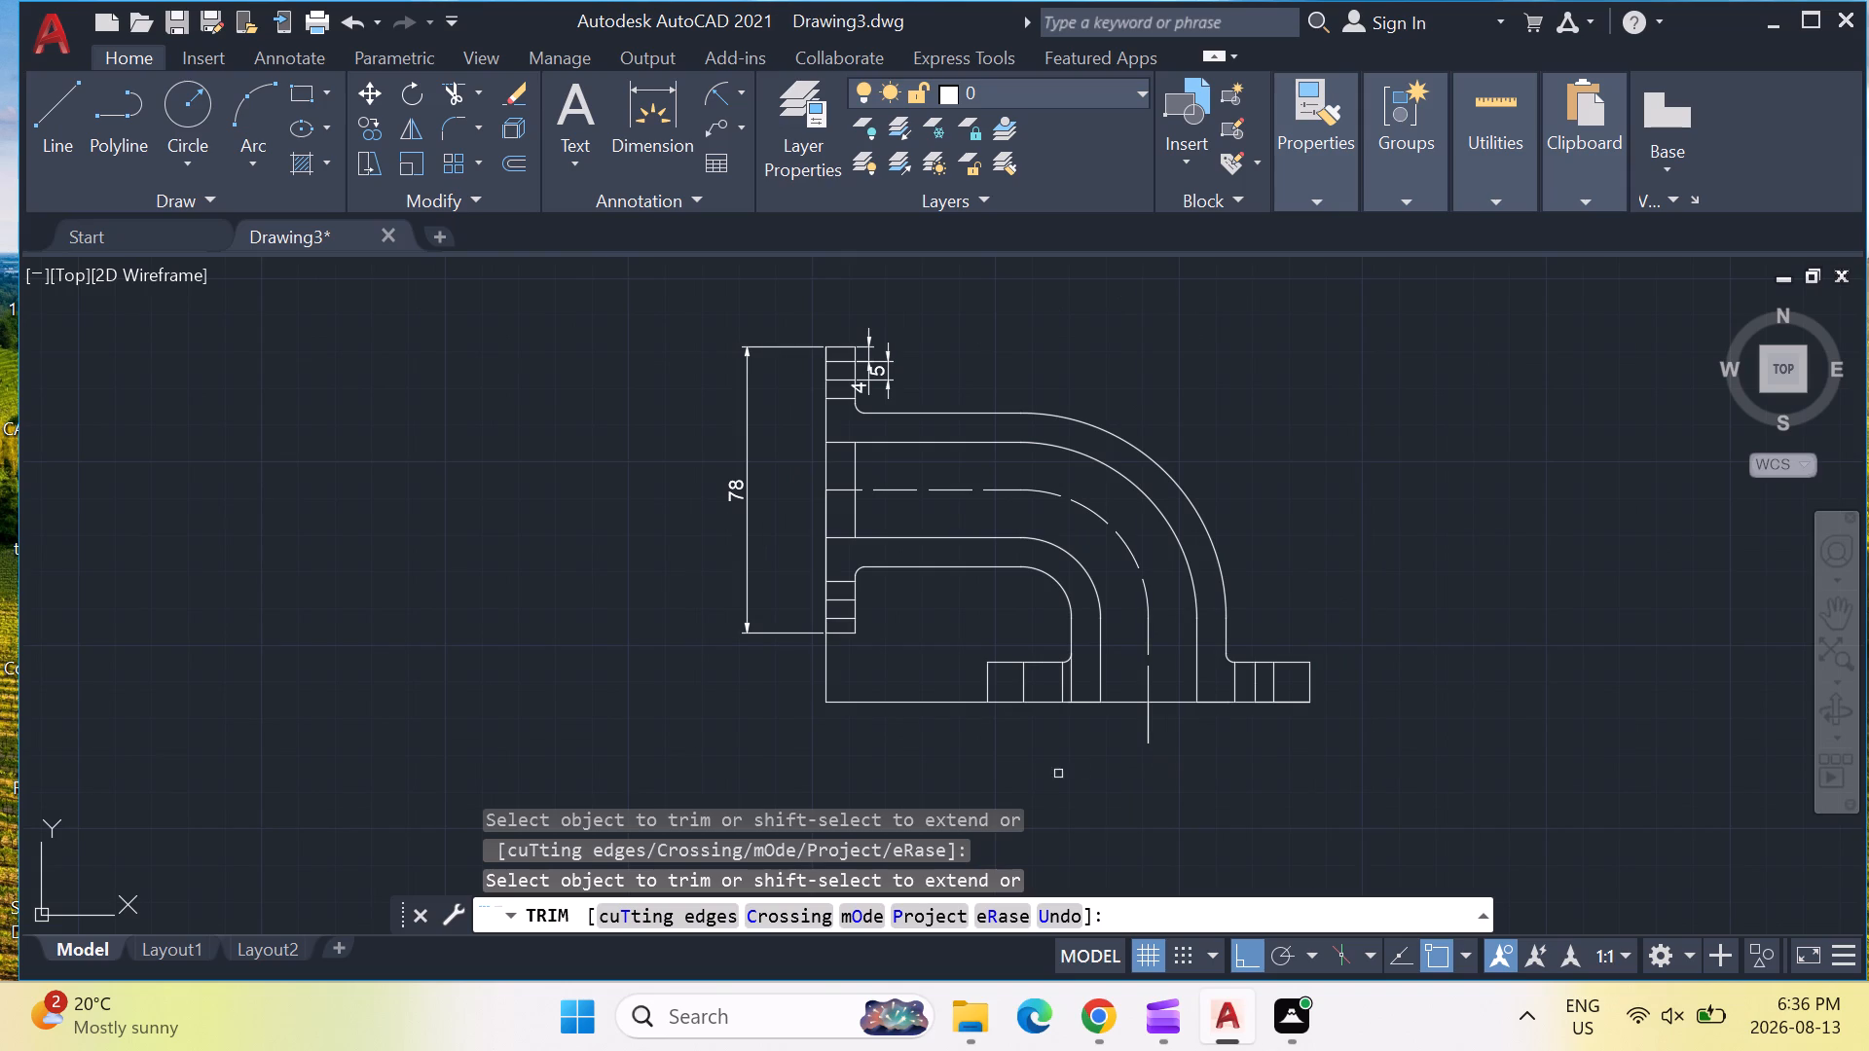
middle_drag(1056, 770, 1067, 774)
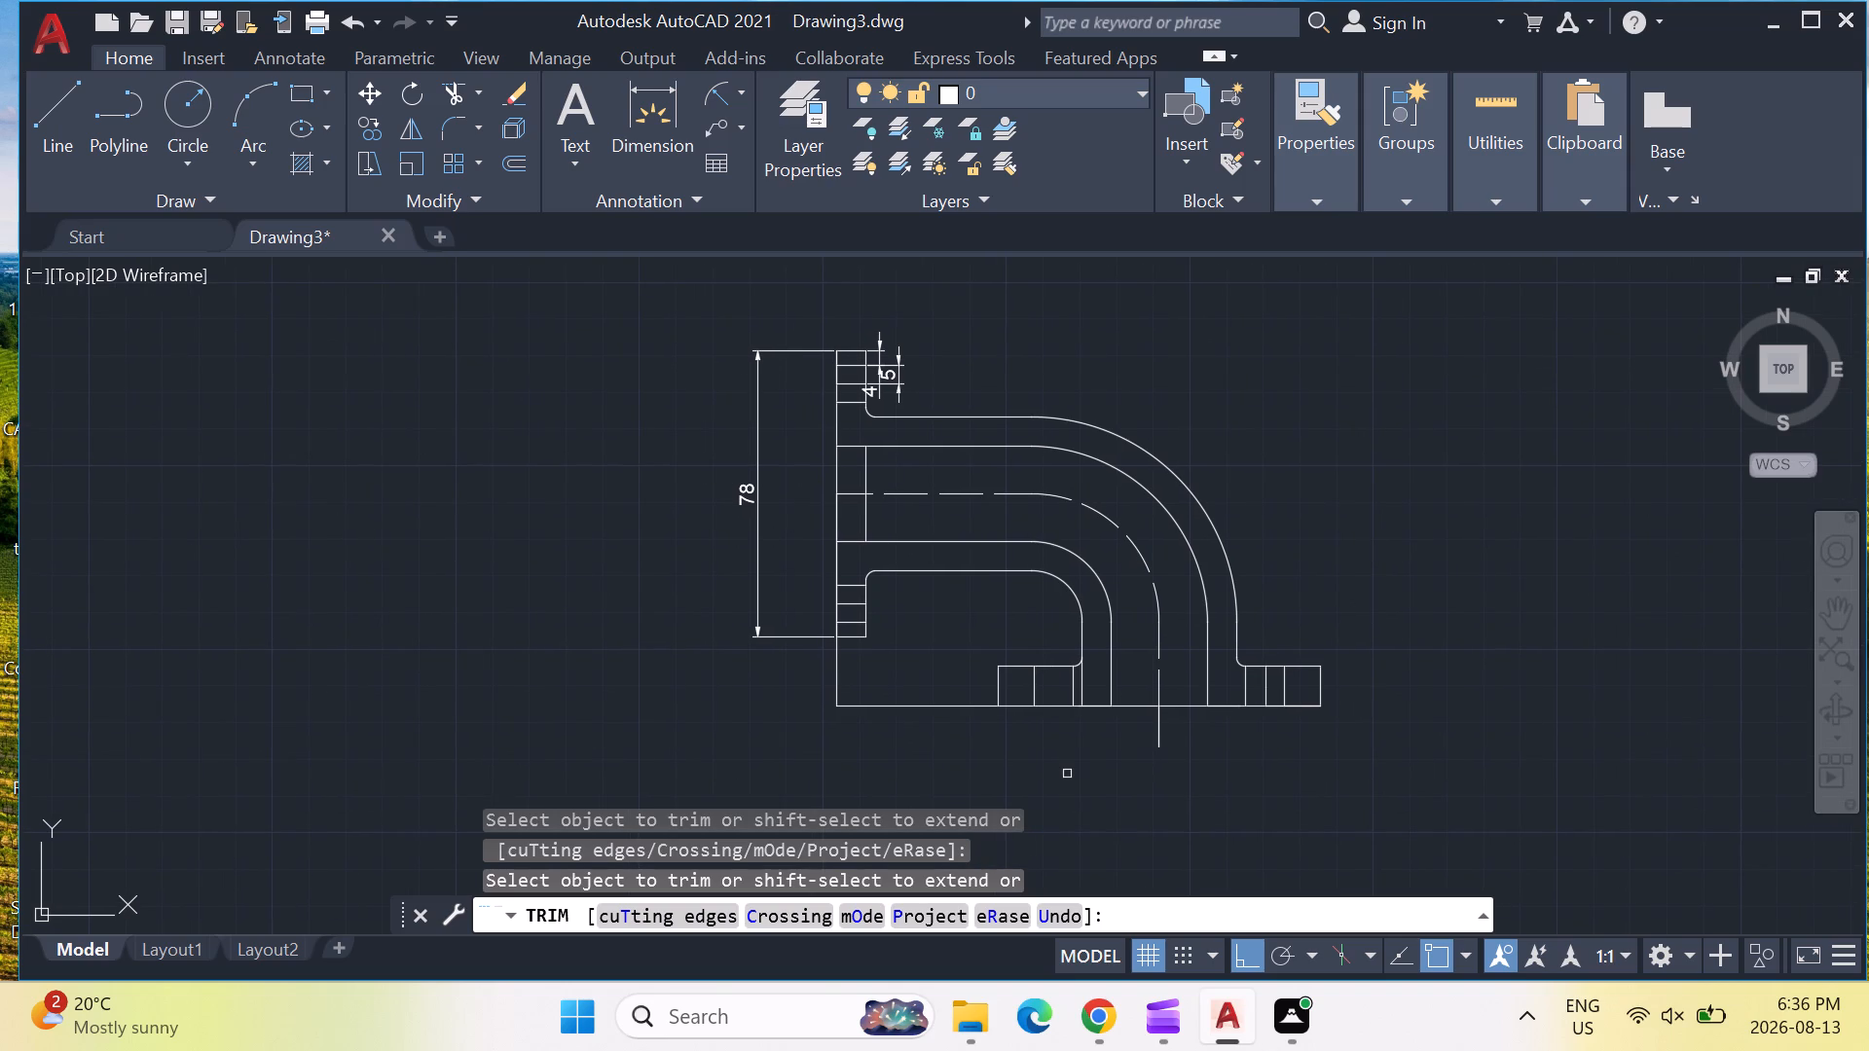
scroll(971, 739, up, 2)
middle_drag(974, 733, 1009, 814)
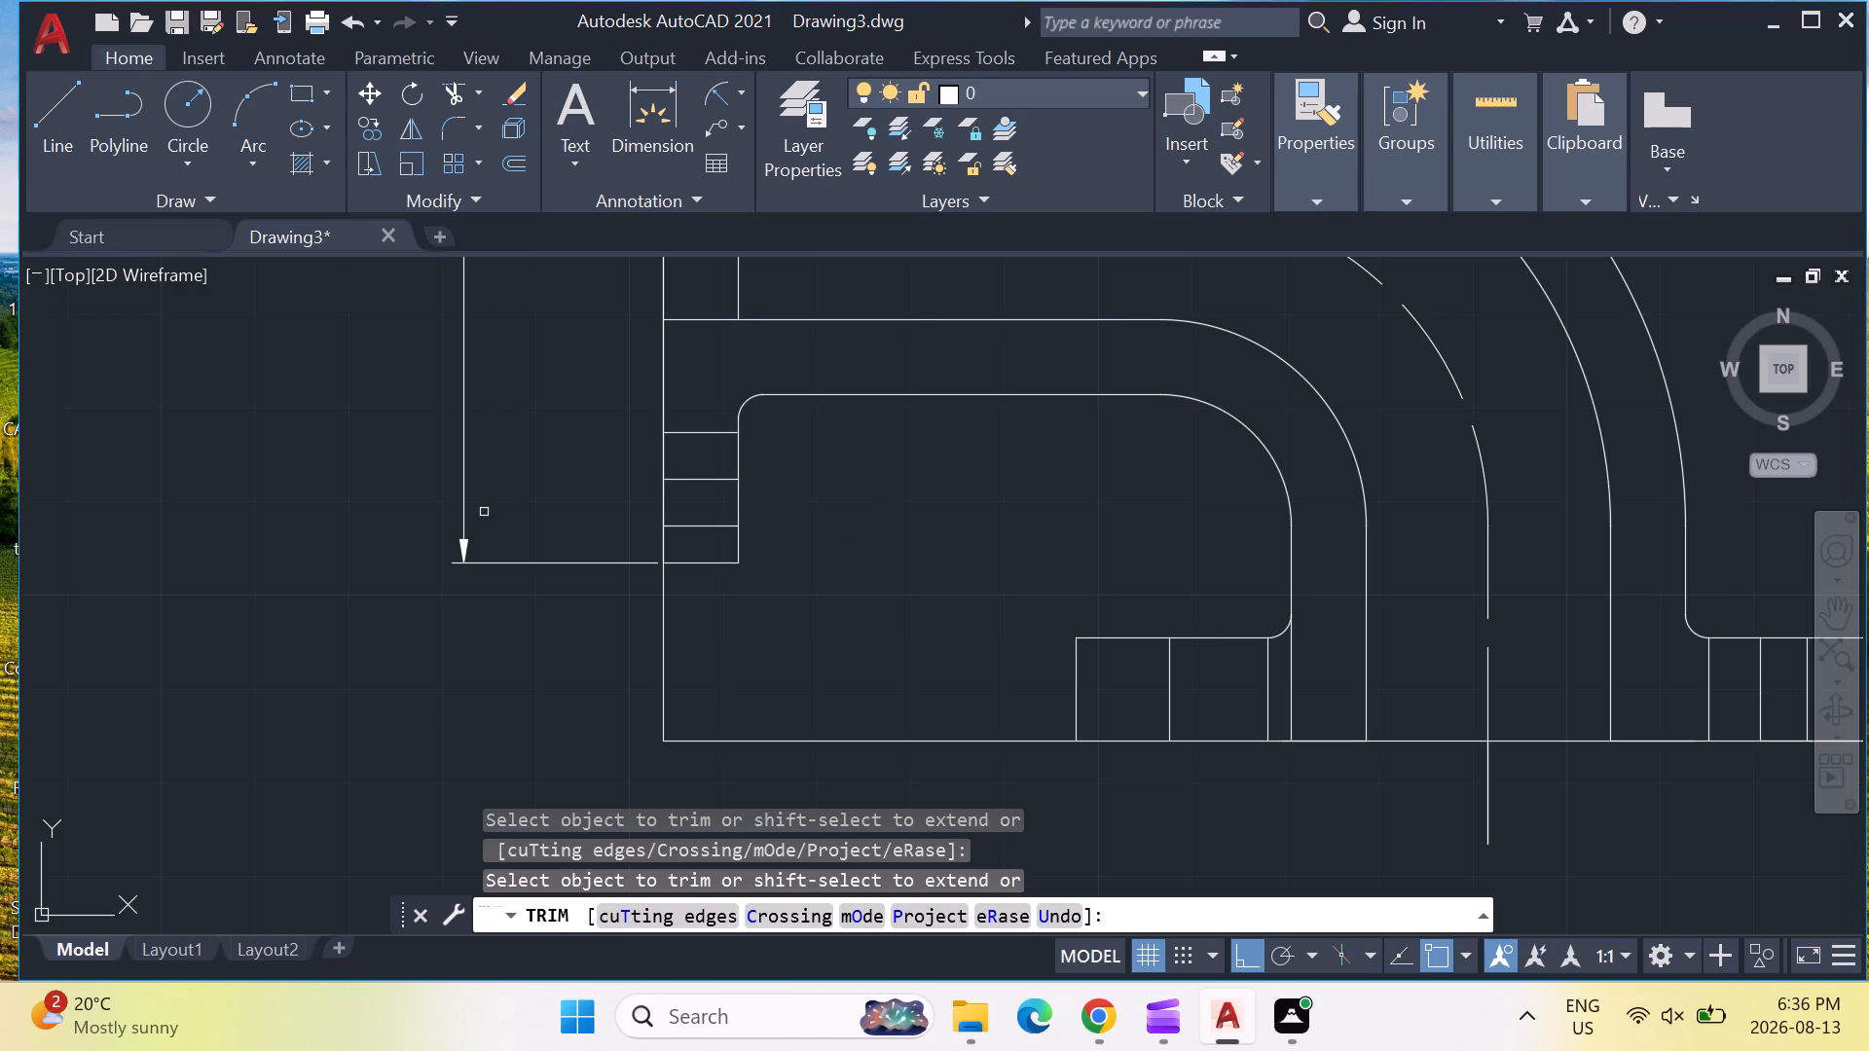
scroll(916, 521, down, 2)
middle_drag(852, 441, 830, 534)
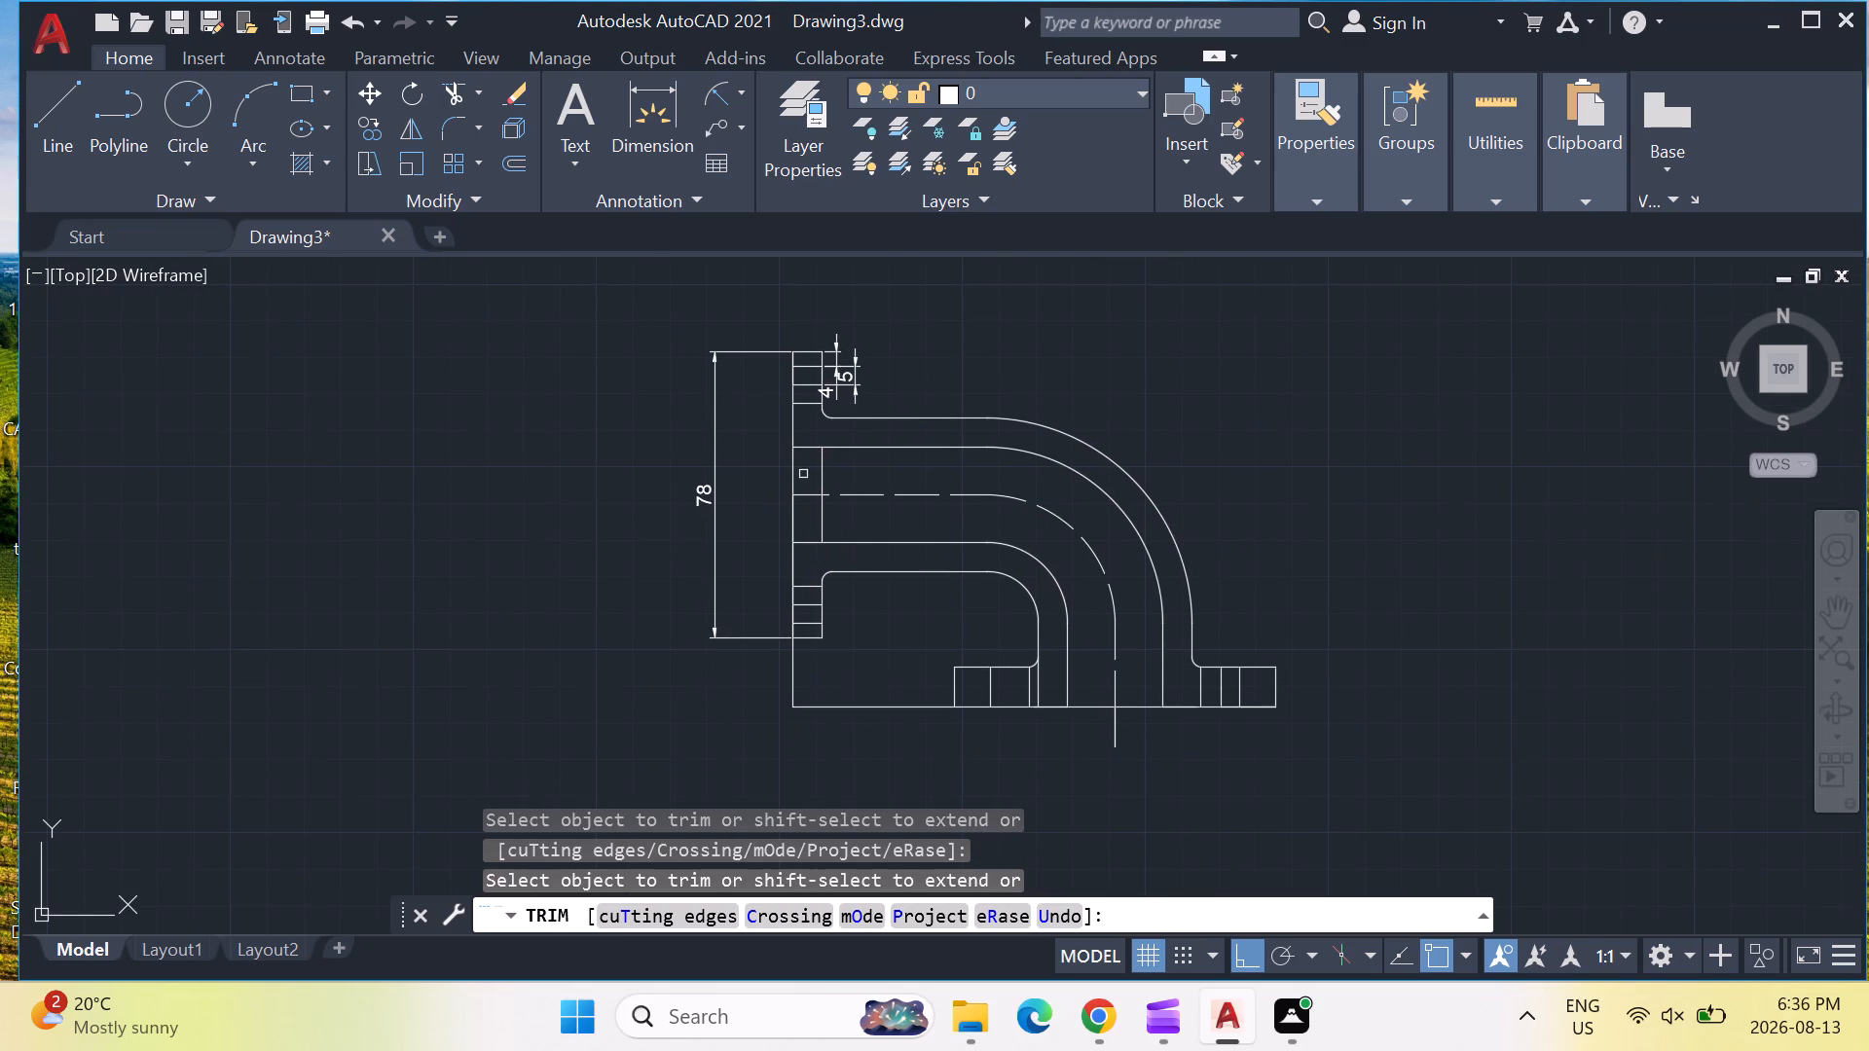
click(299, 161)
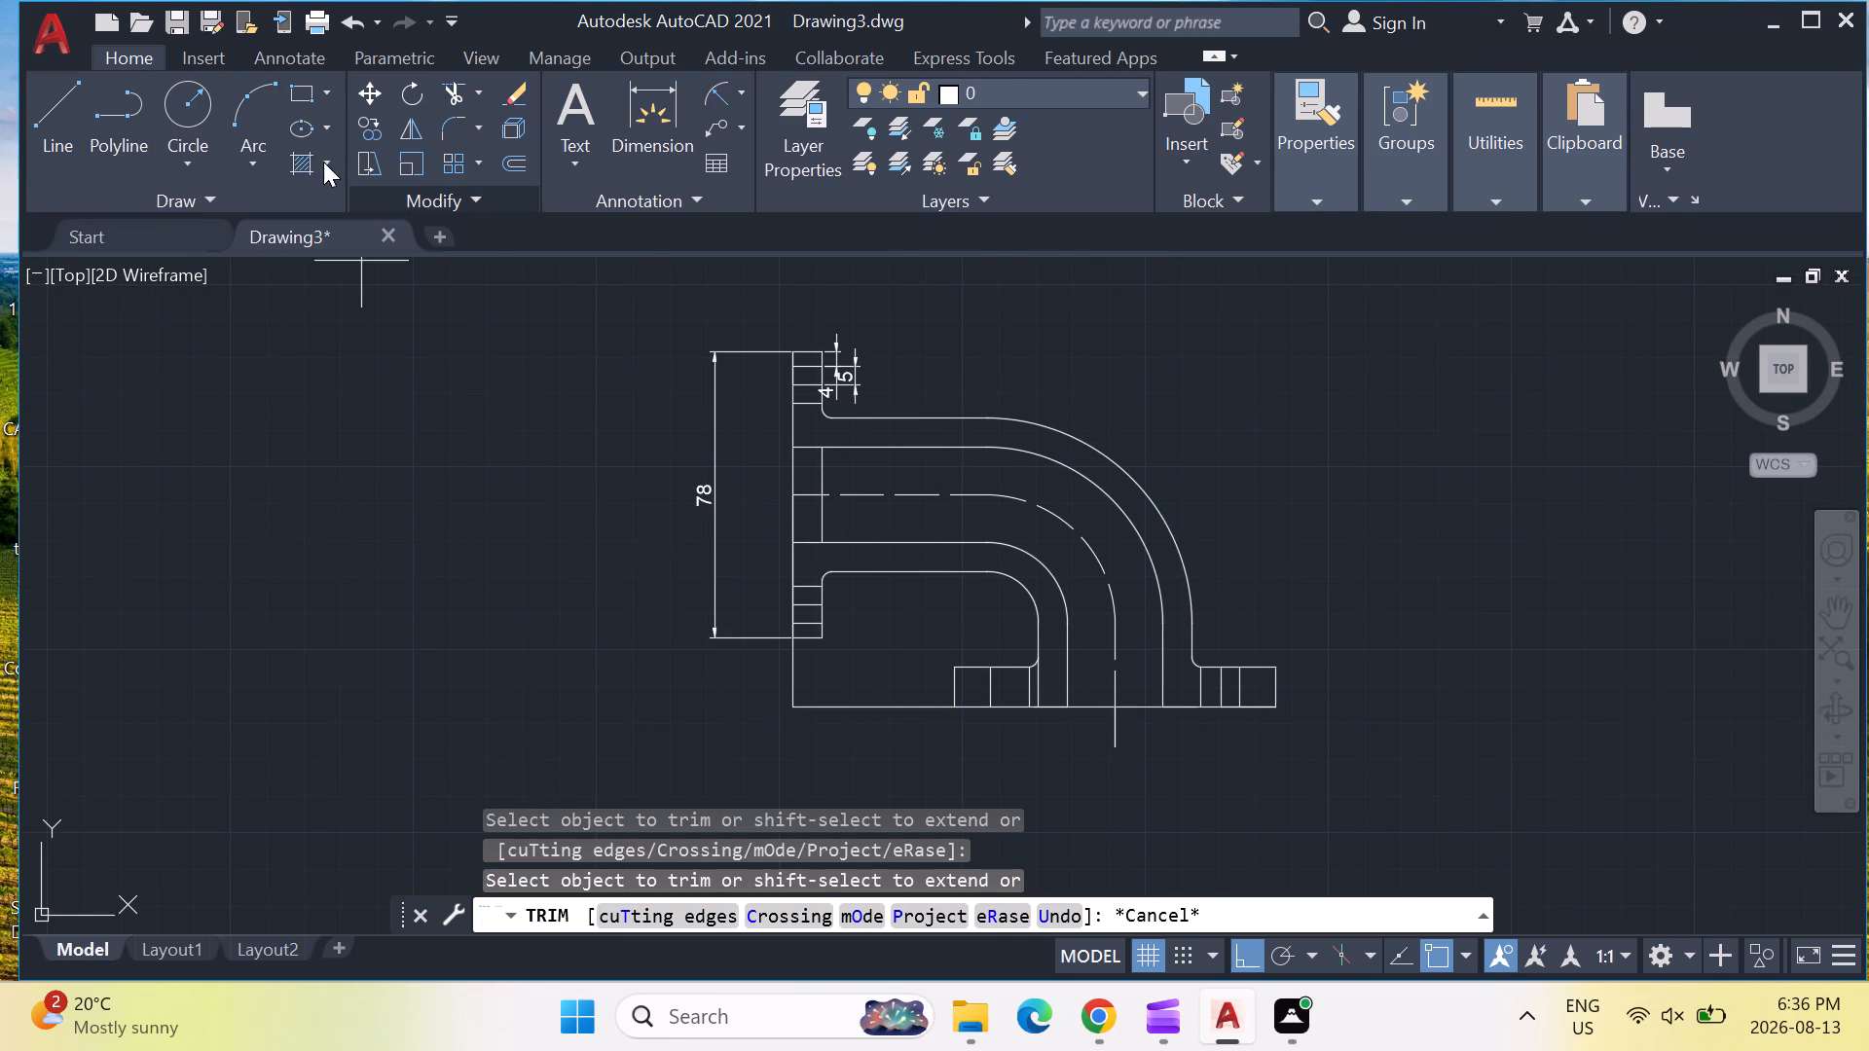
click(323, 162)
click(502, 129)
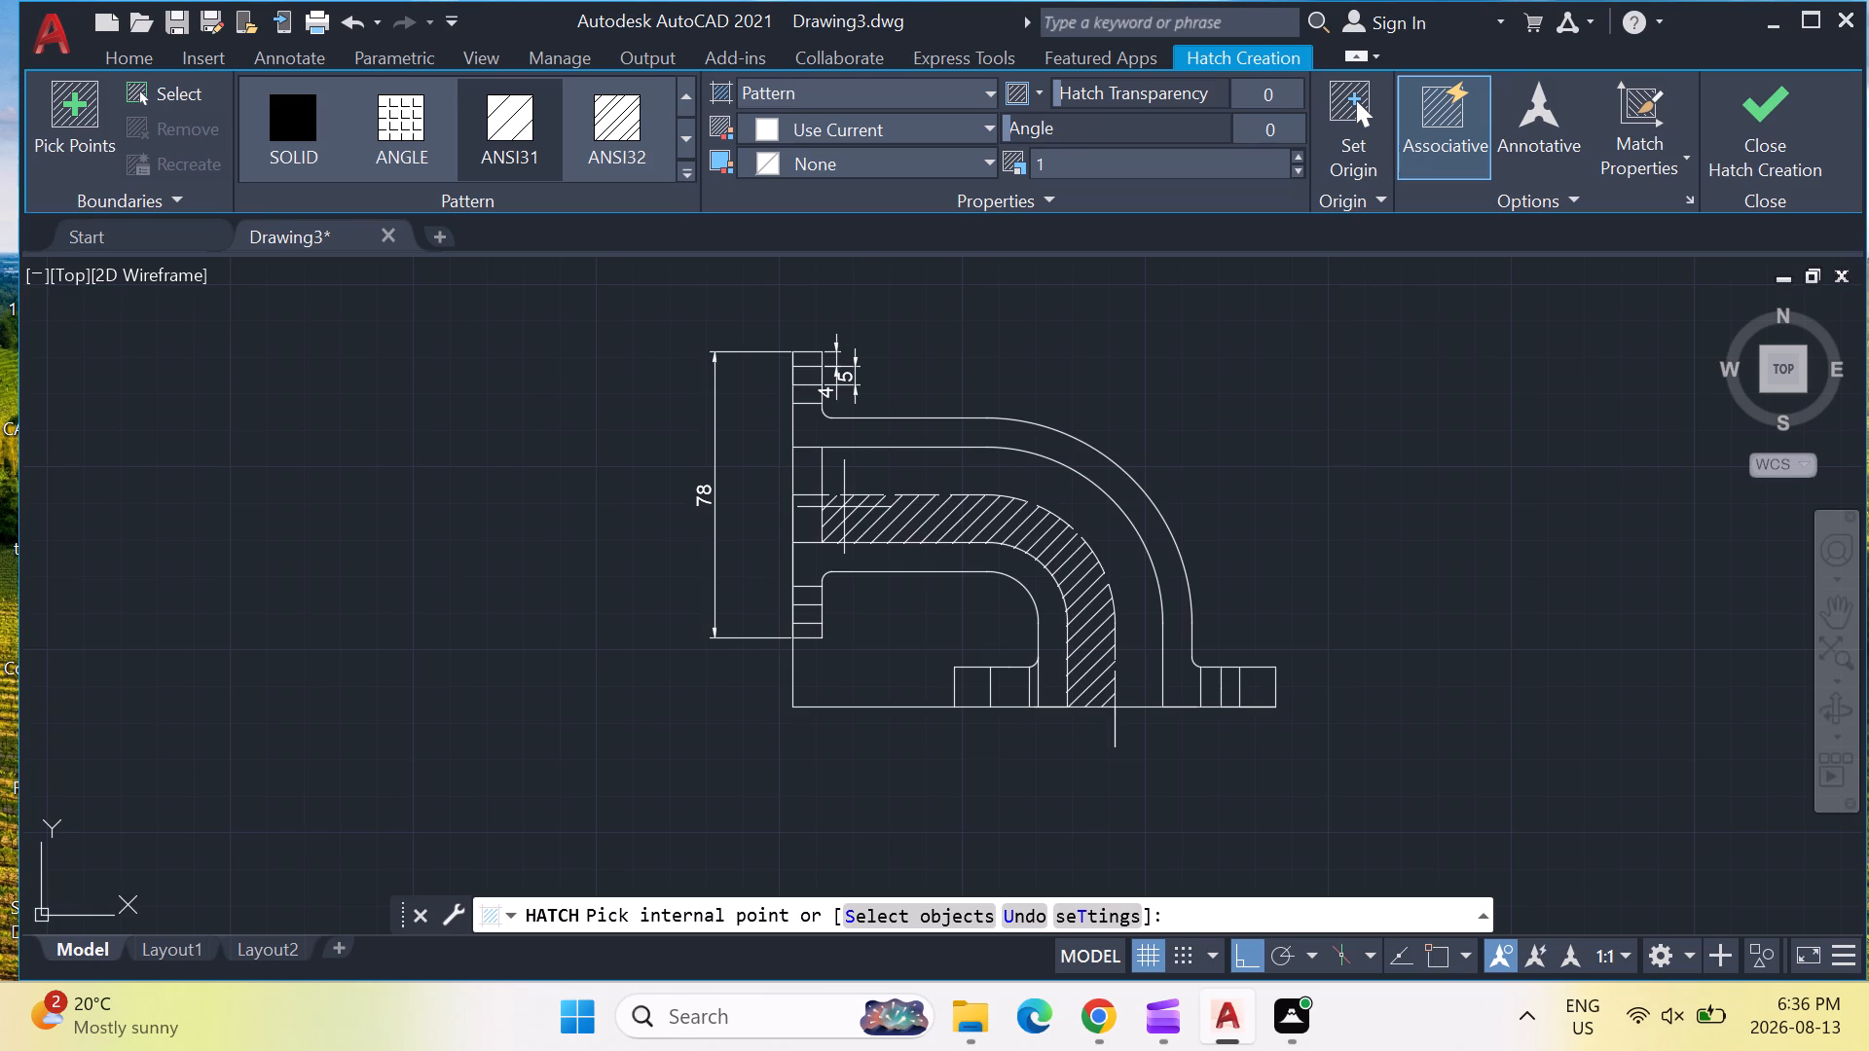
click(915, 431)
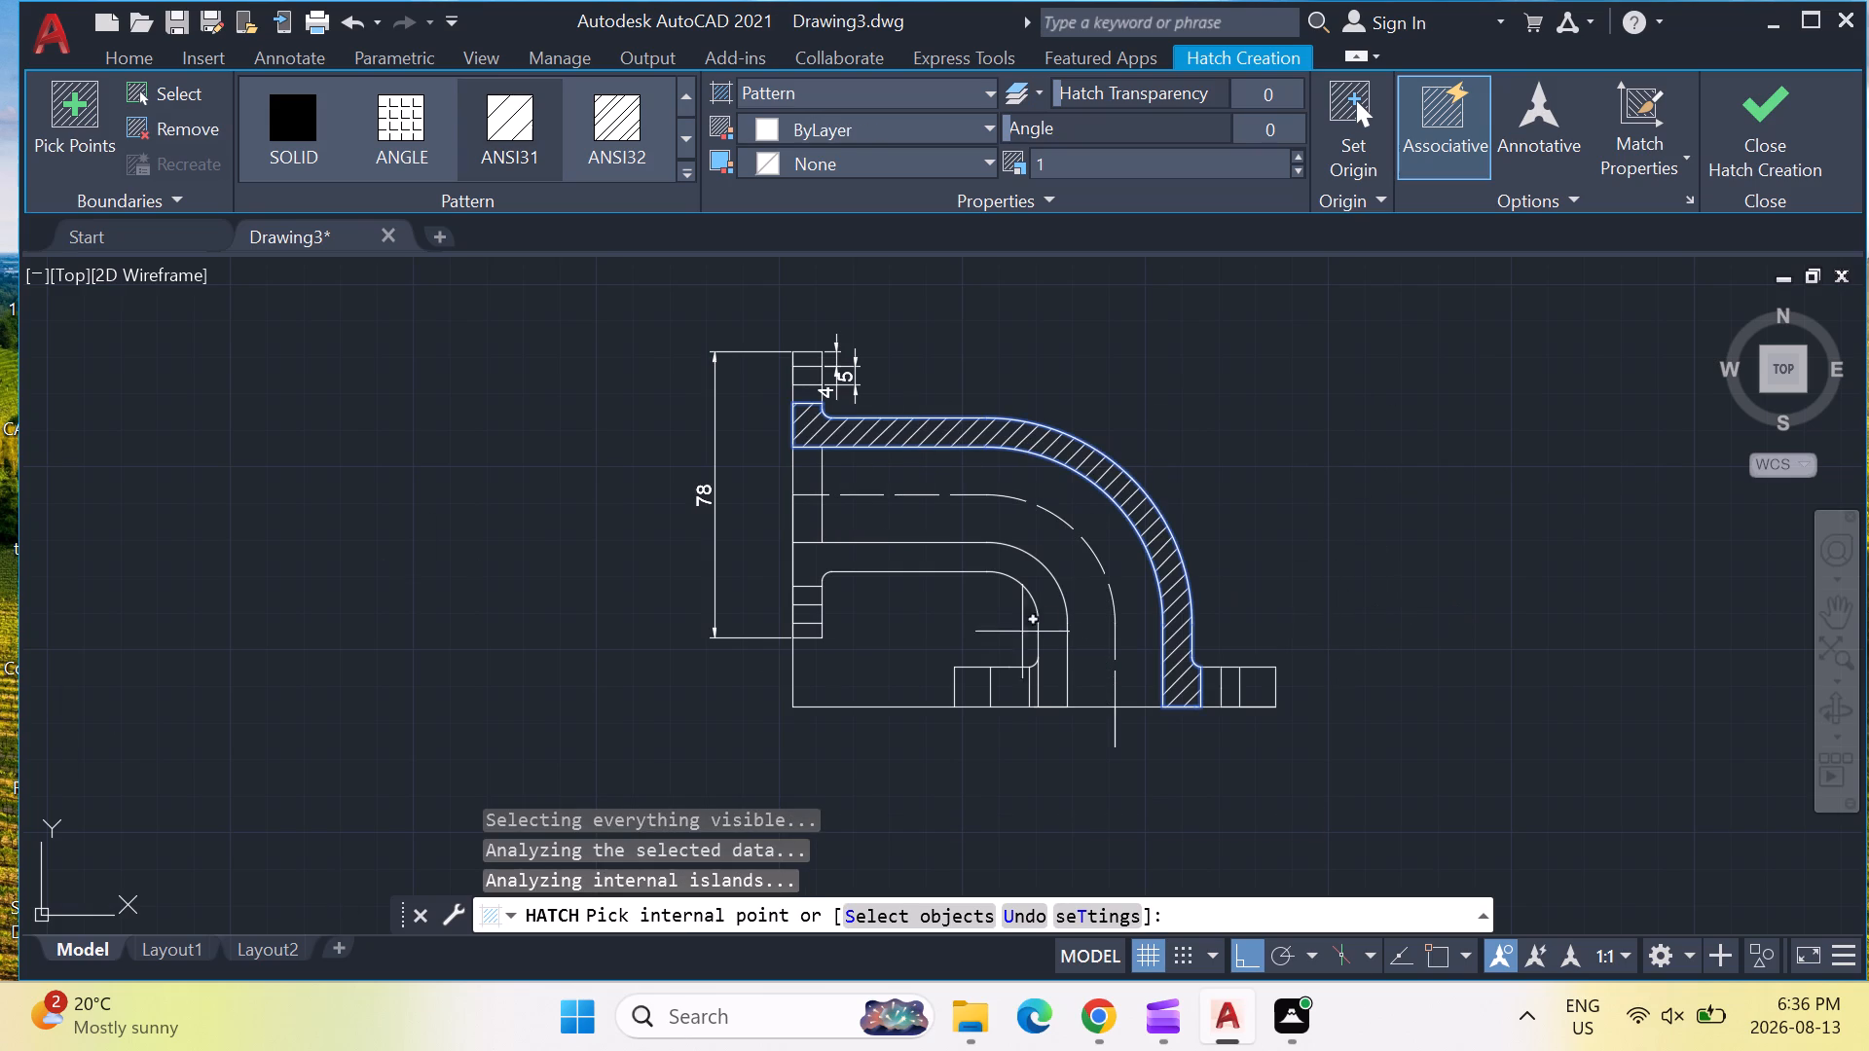
click(907, 558)
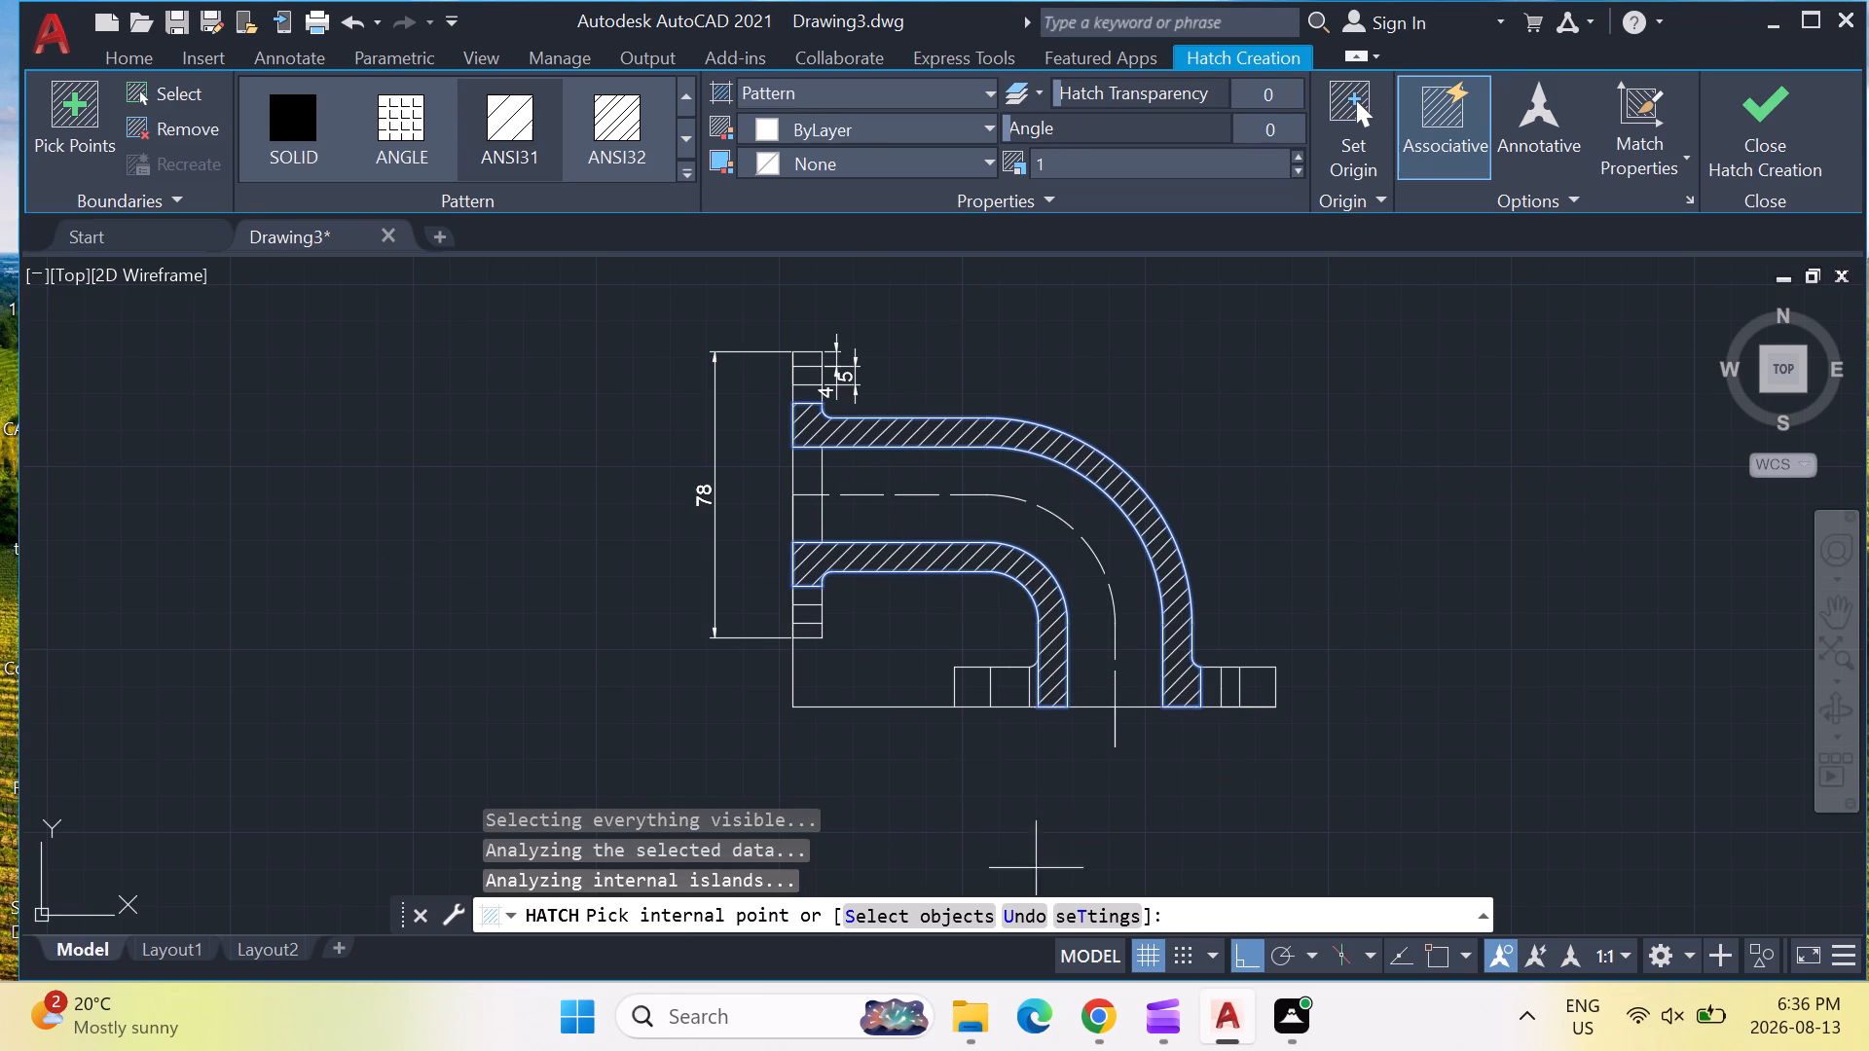
Hatch the top and bottom end blocks of the left flange and both outer end blocks of the bottom flange, then finish the hatch.
scroll(793, 664, up, 2)
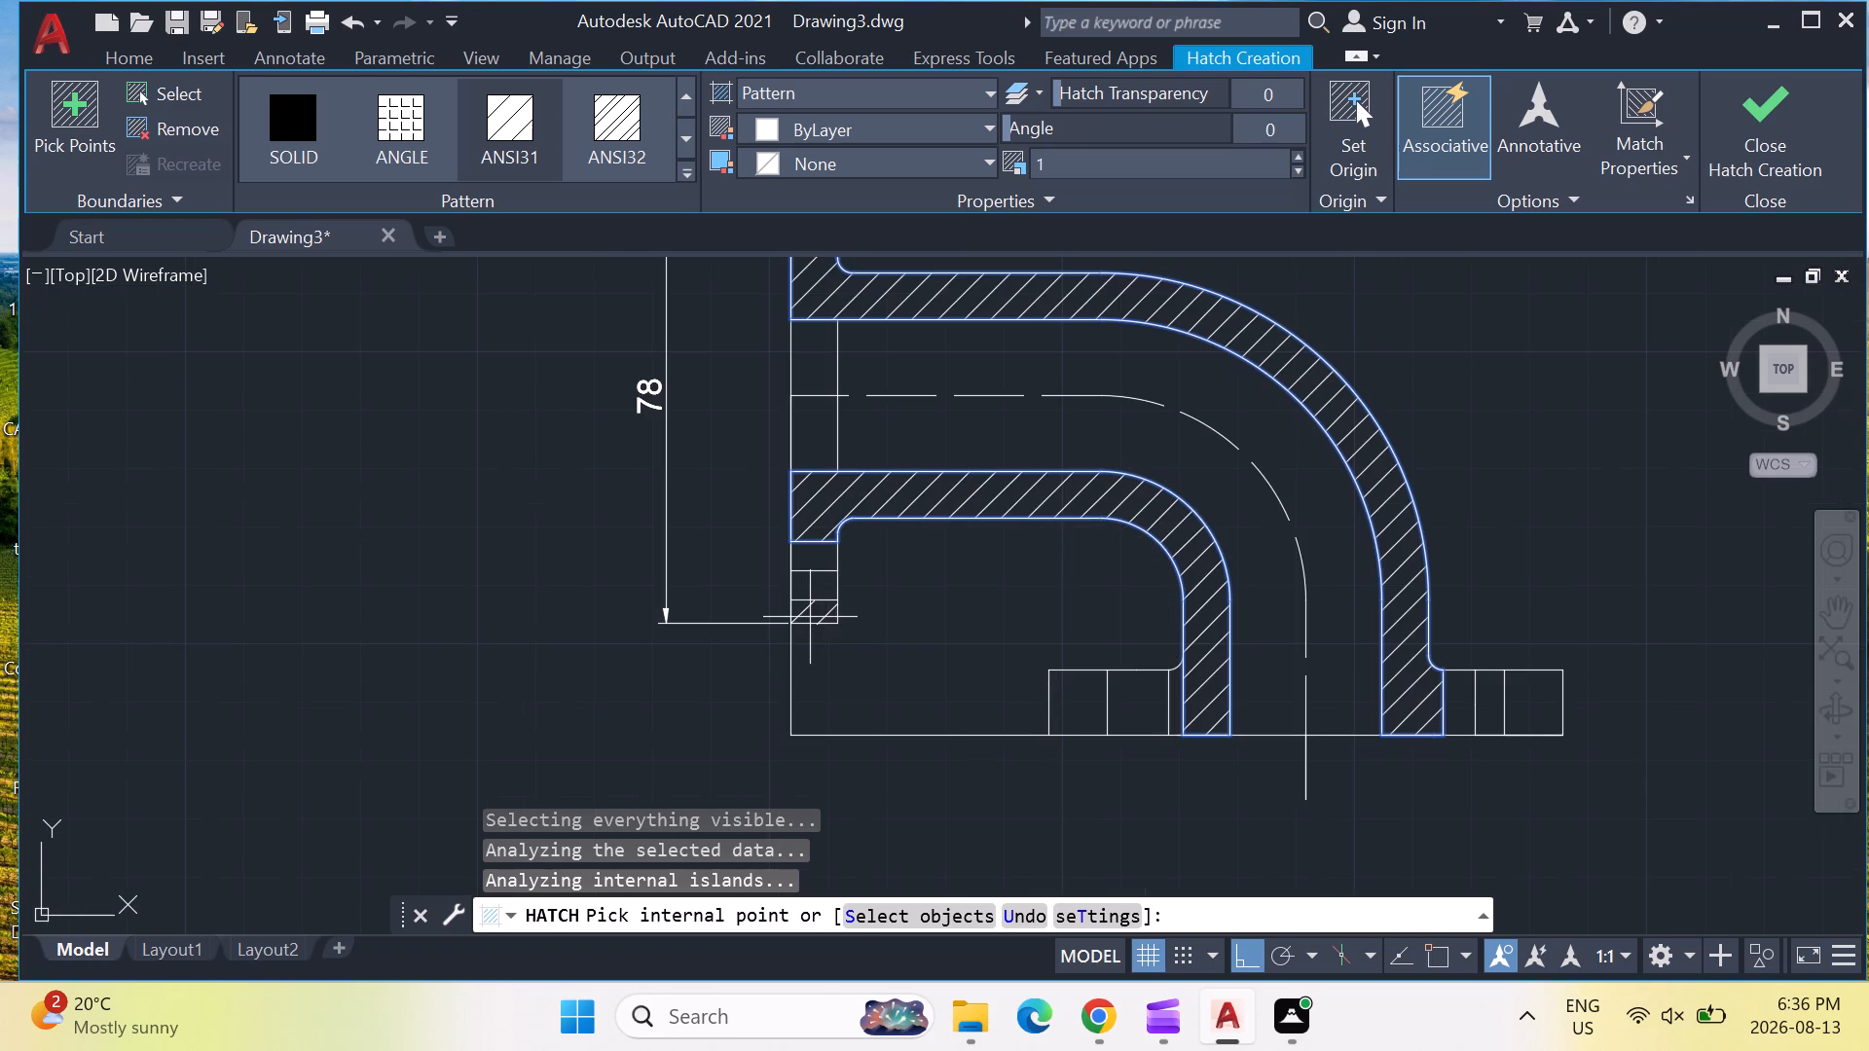
click(810, 617)
scroll(849, 540, down, 2)
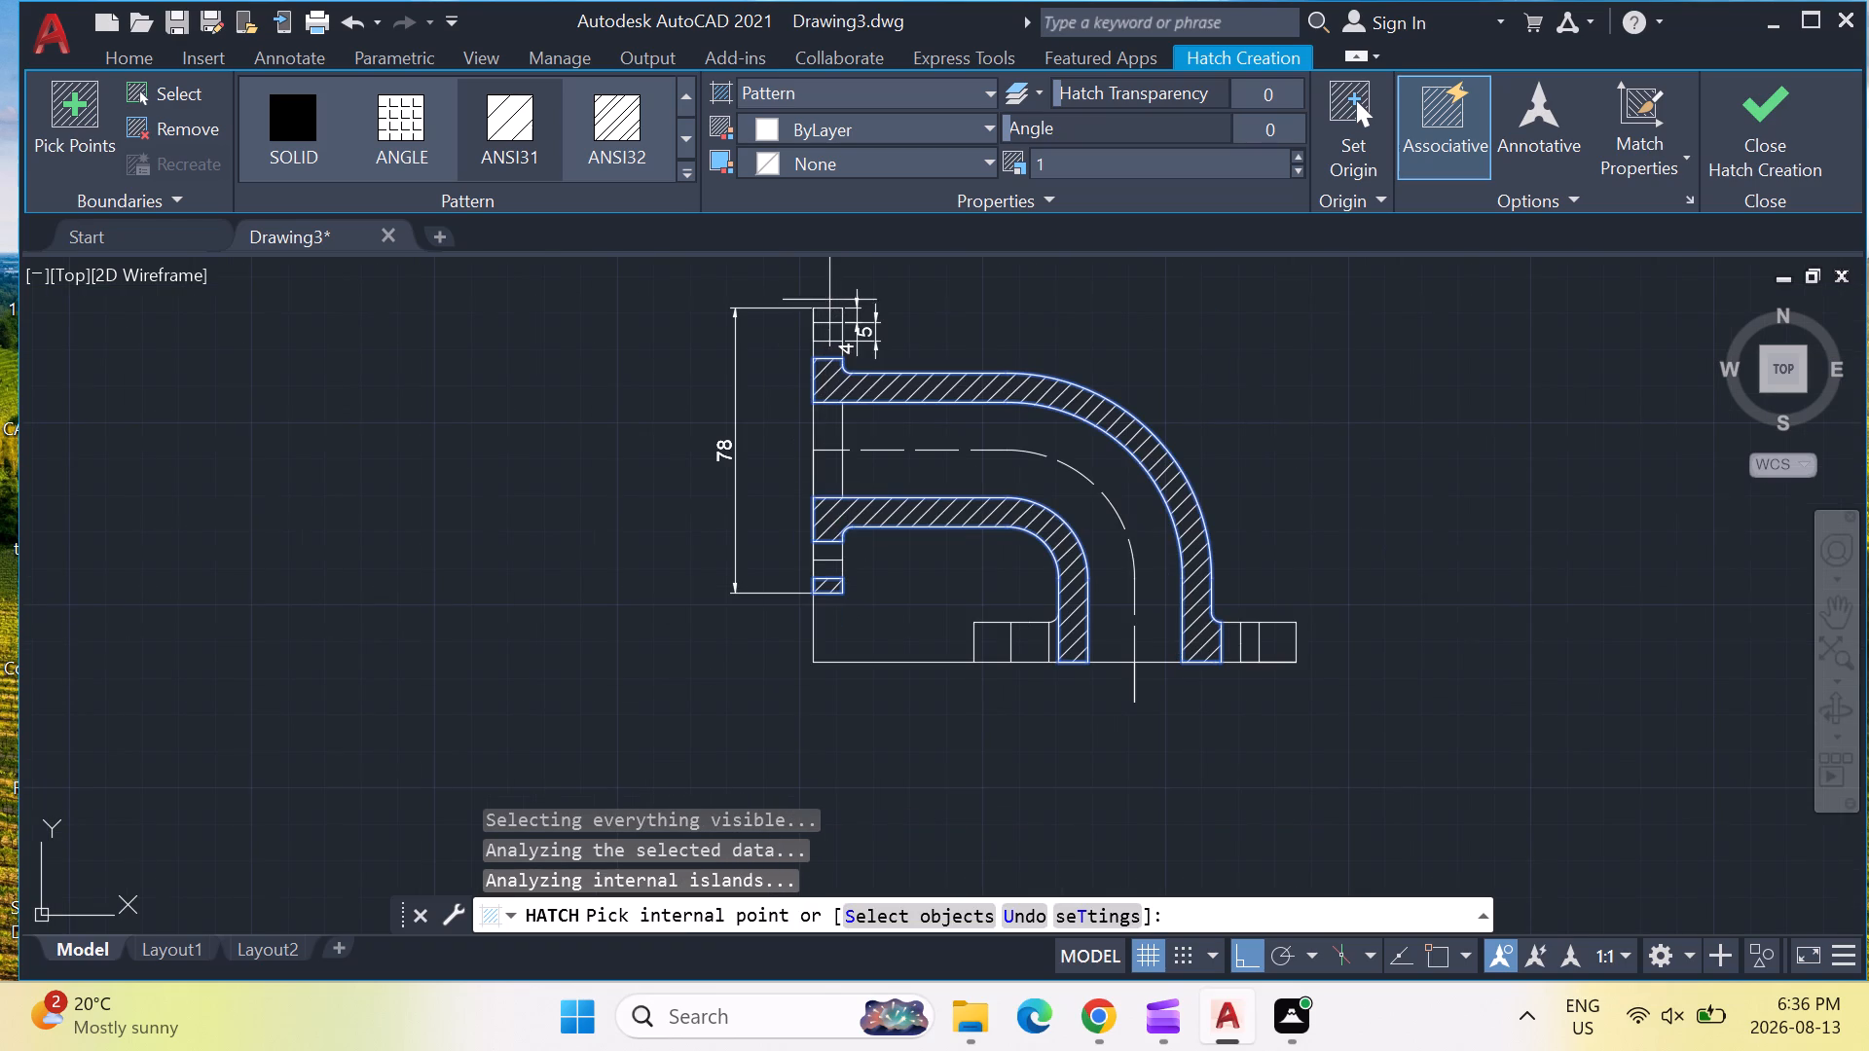
scroll(826, 320, up, 2)
click(826, 308)
scroll(1162, 390, down, 2)
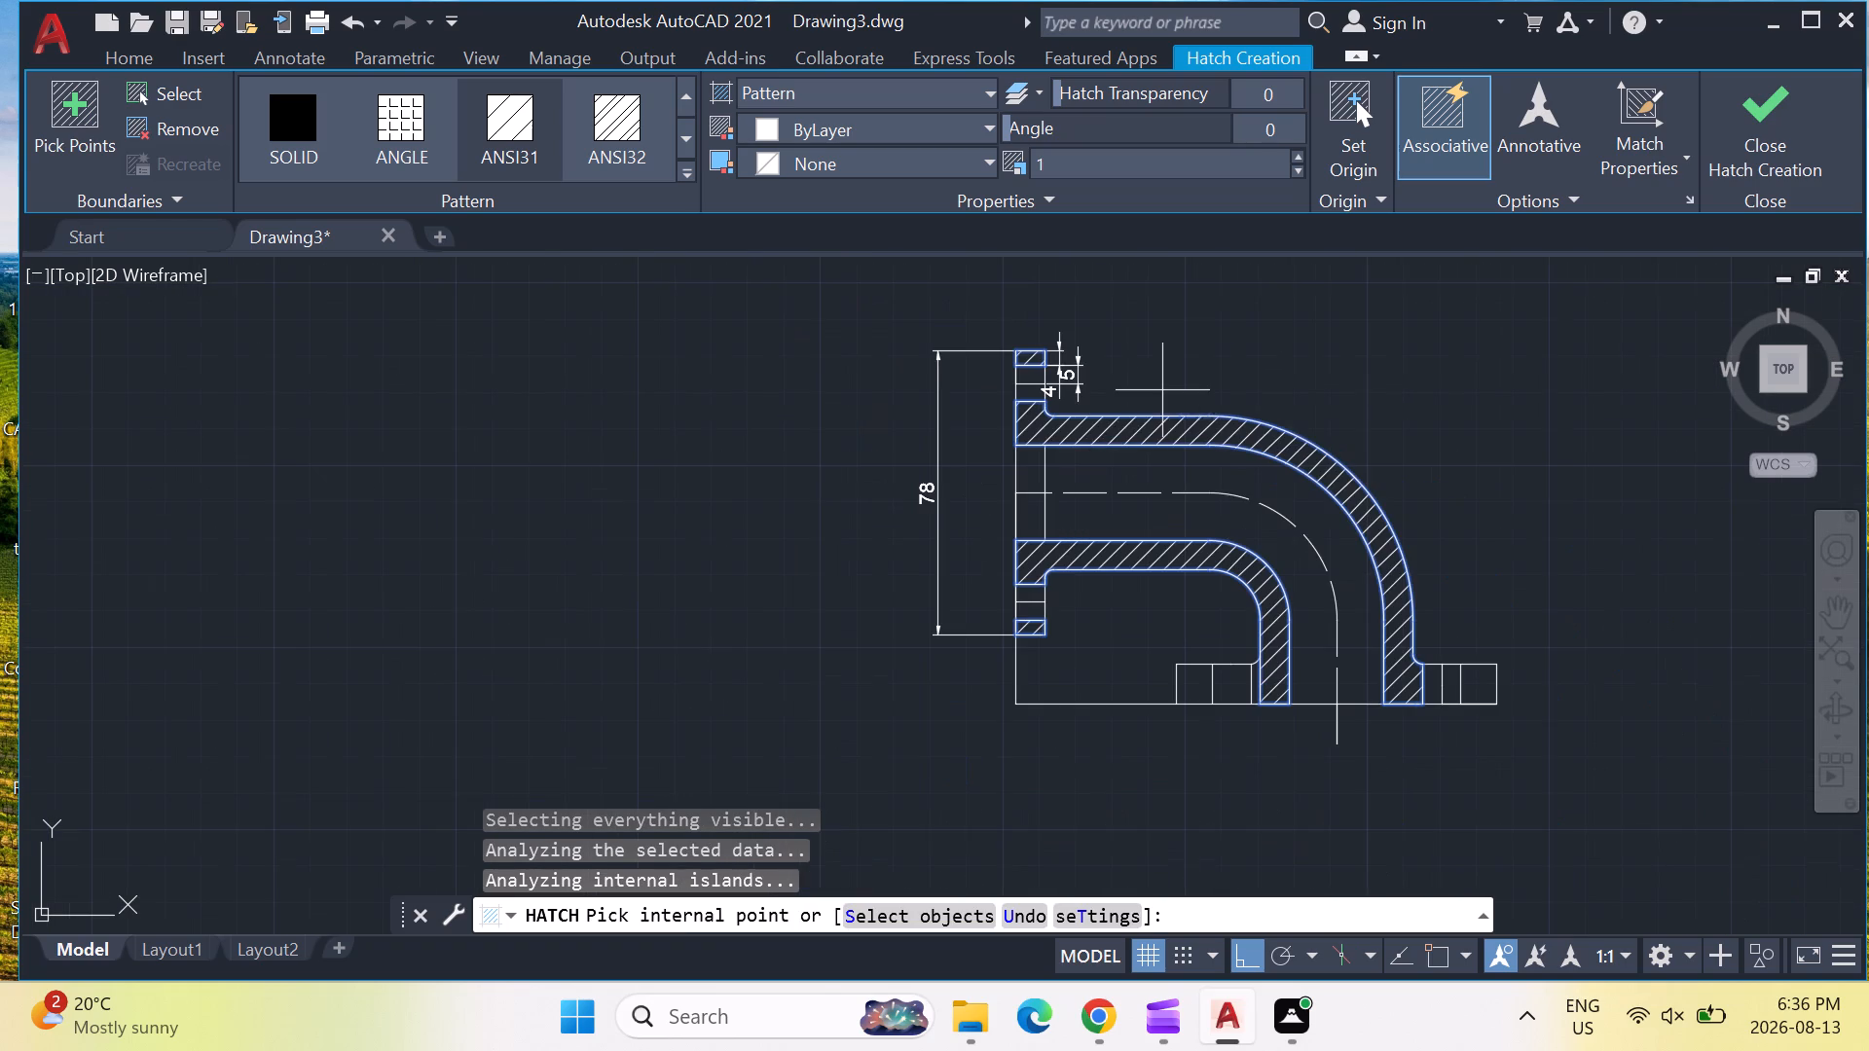
middle_drag(1373, 588, 1029, 542)
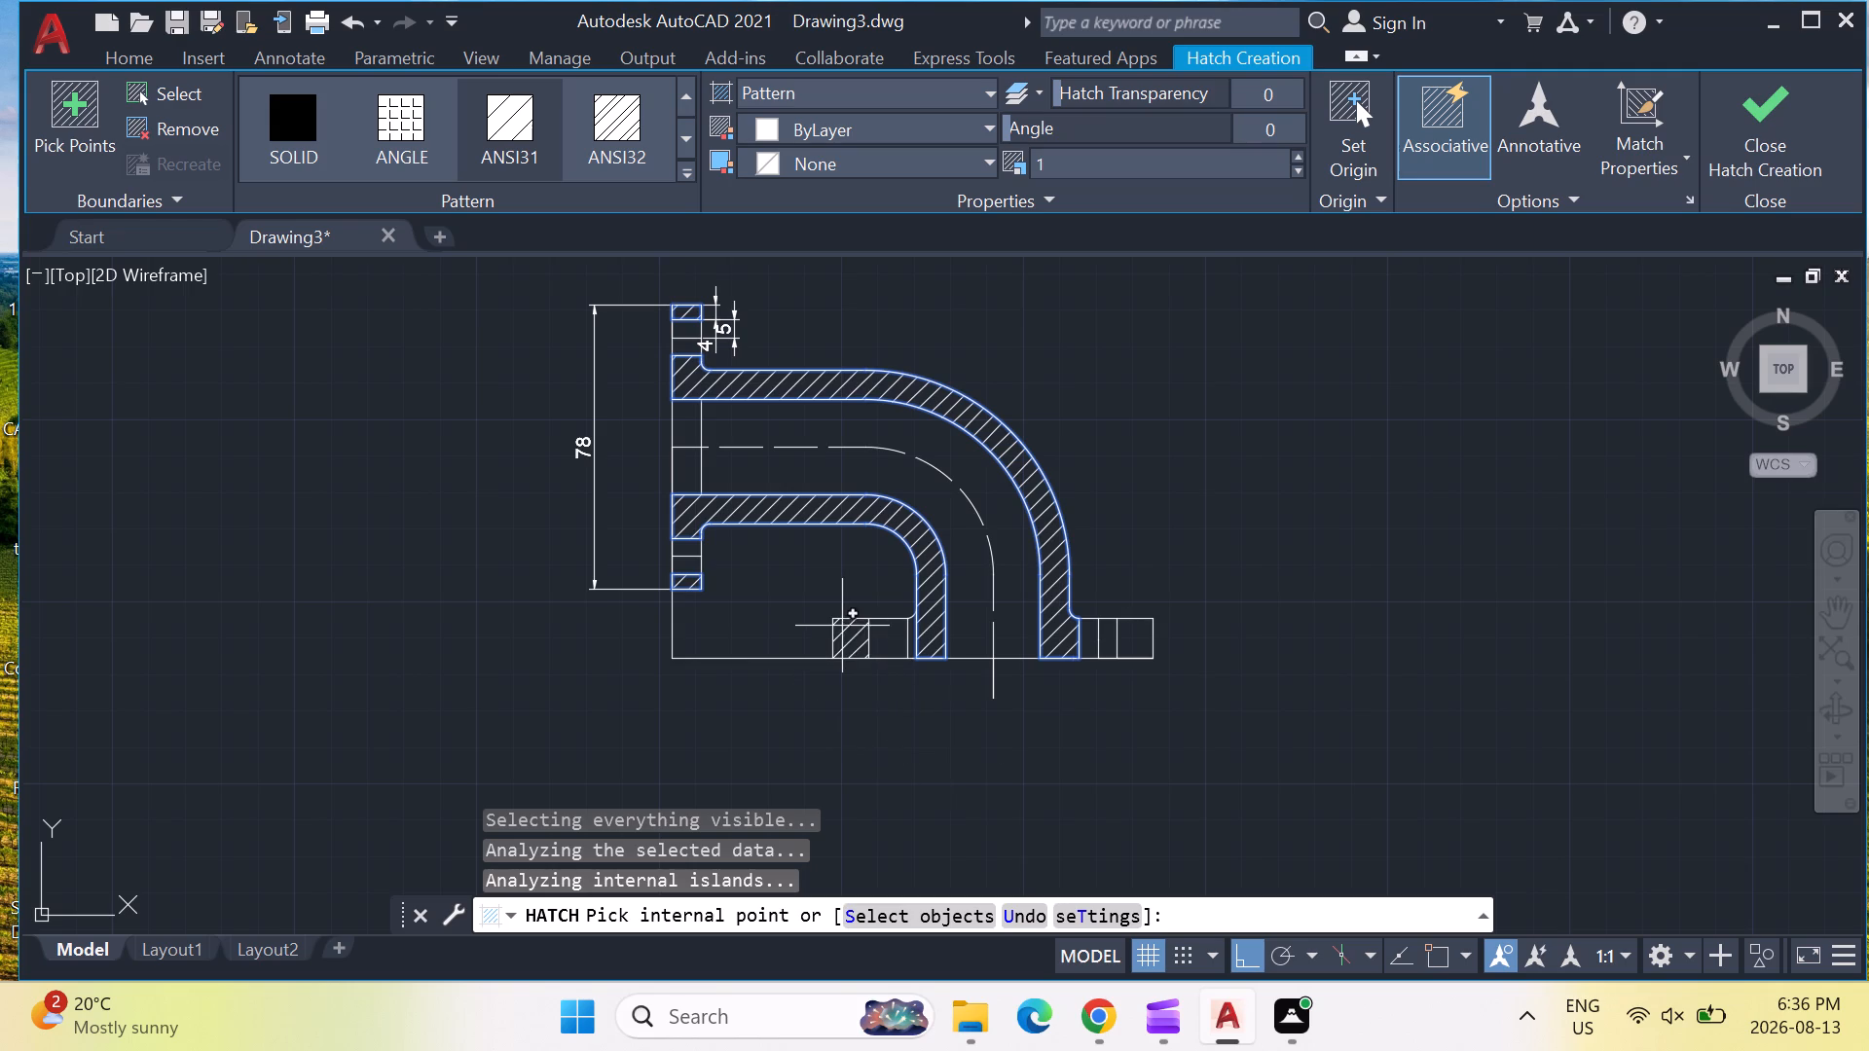
click(843, 628)
click(1128, 651)
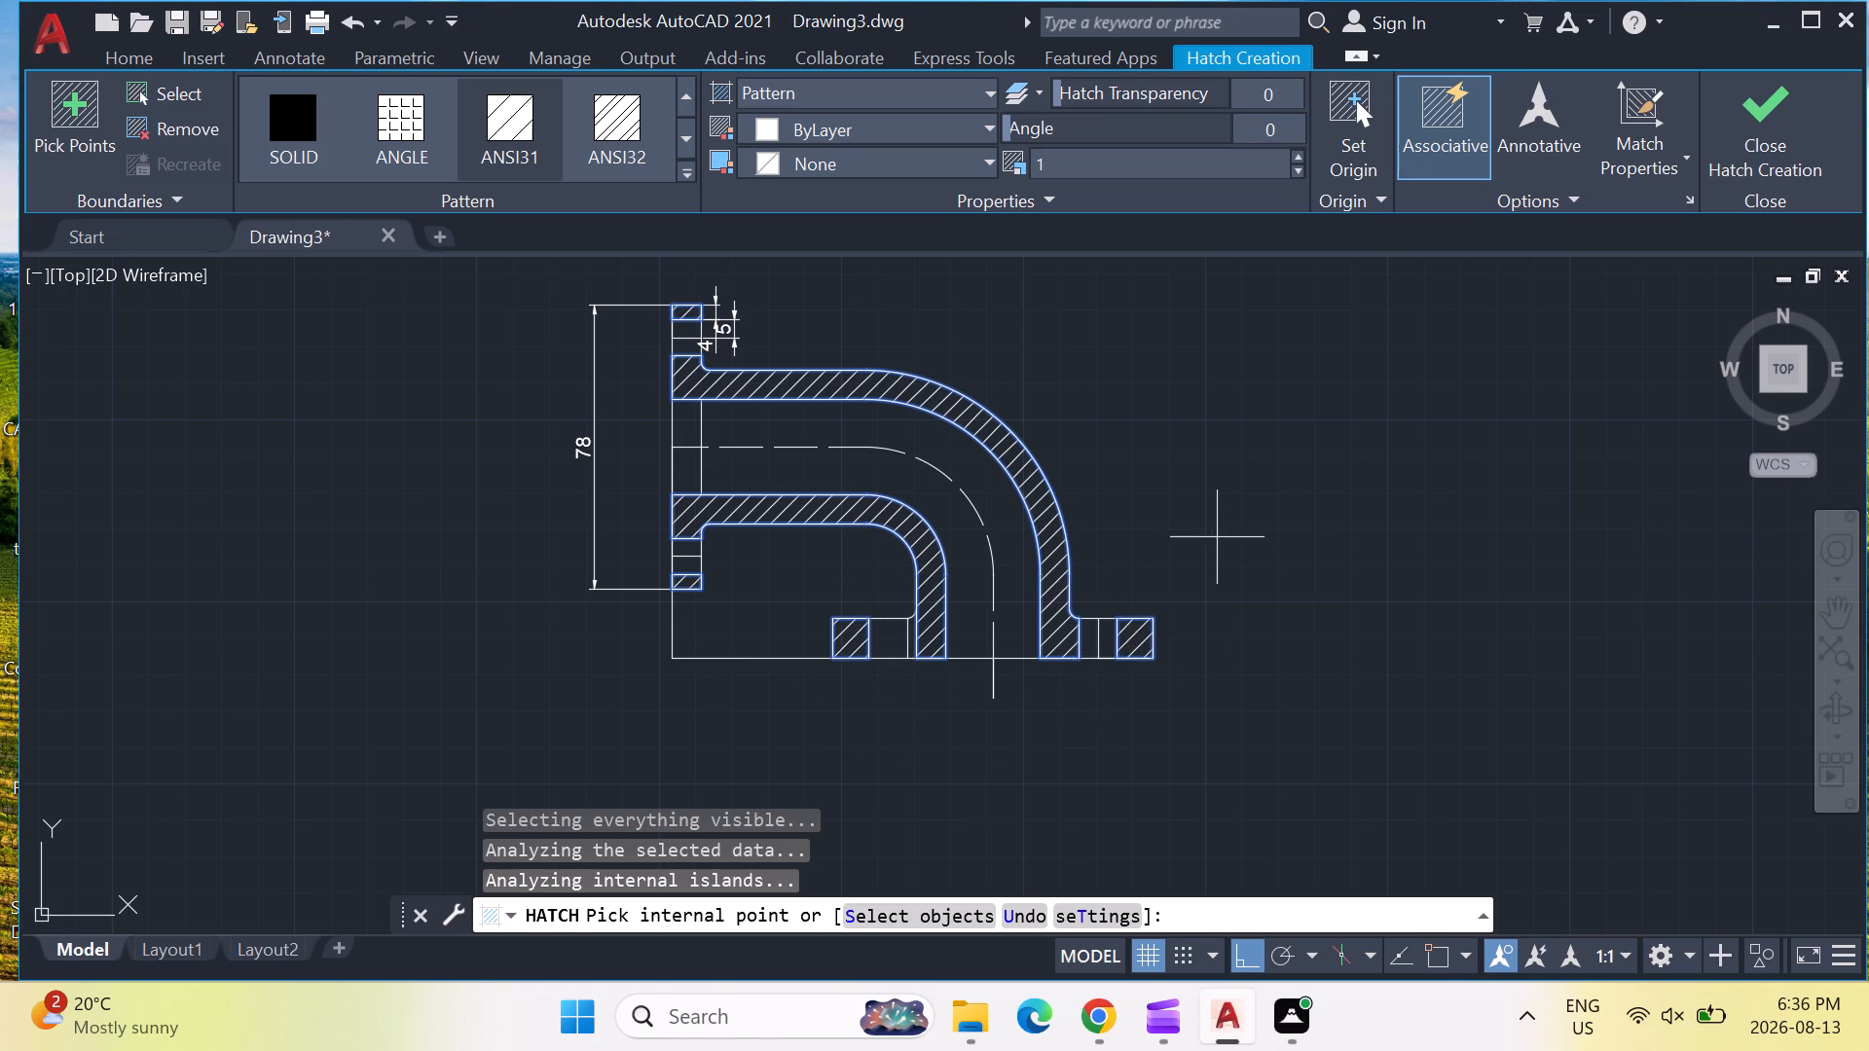
scroll(1214, 536, down, 1)
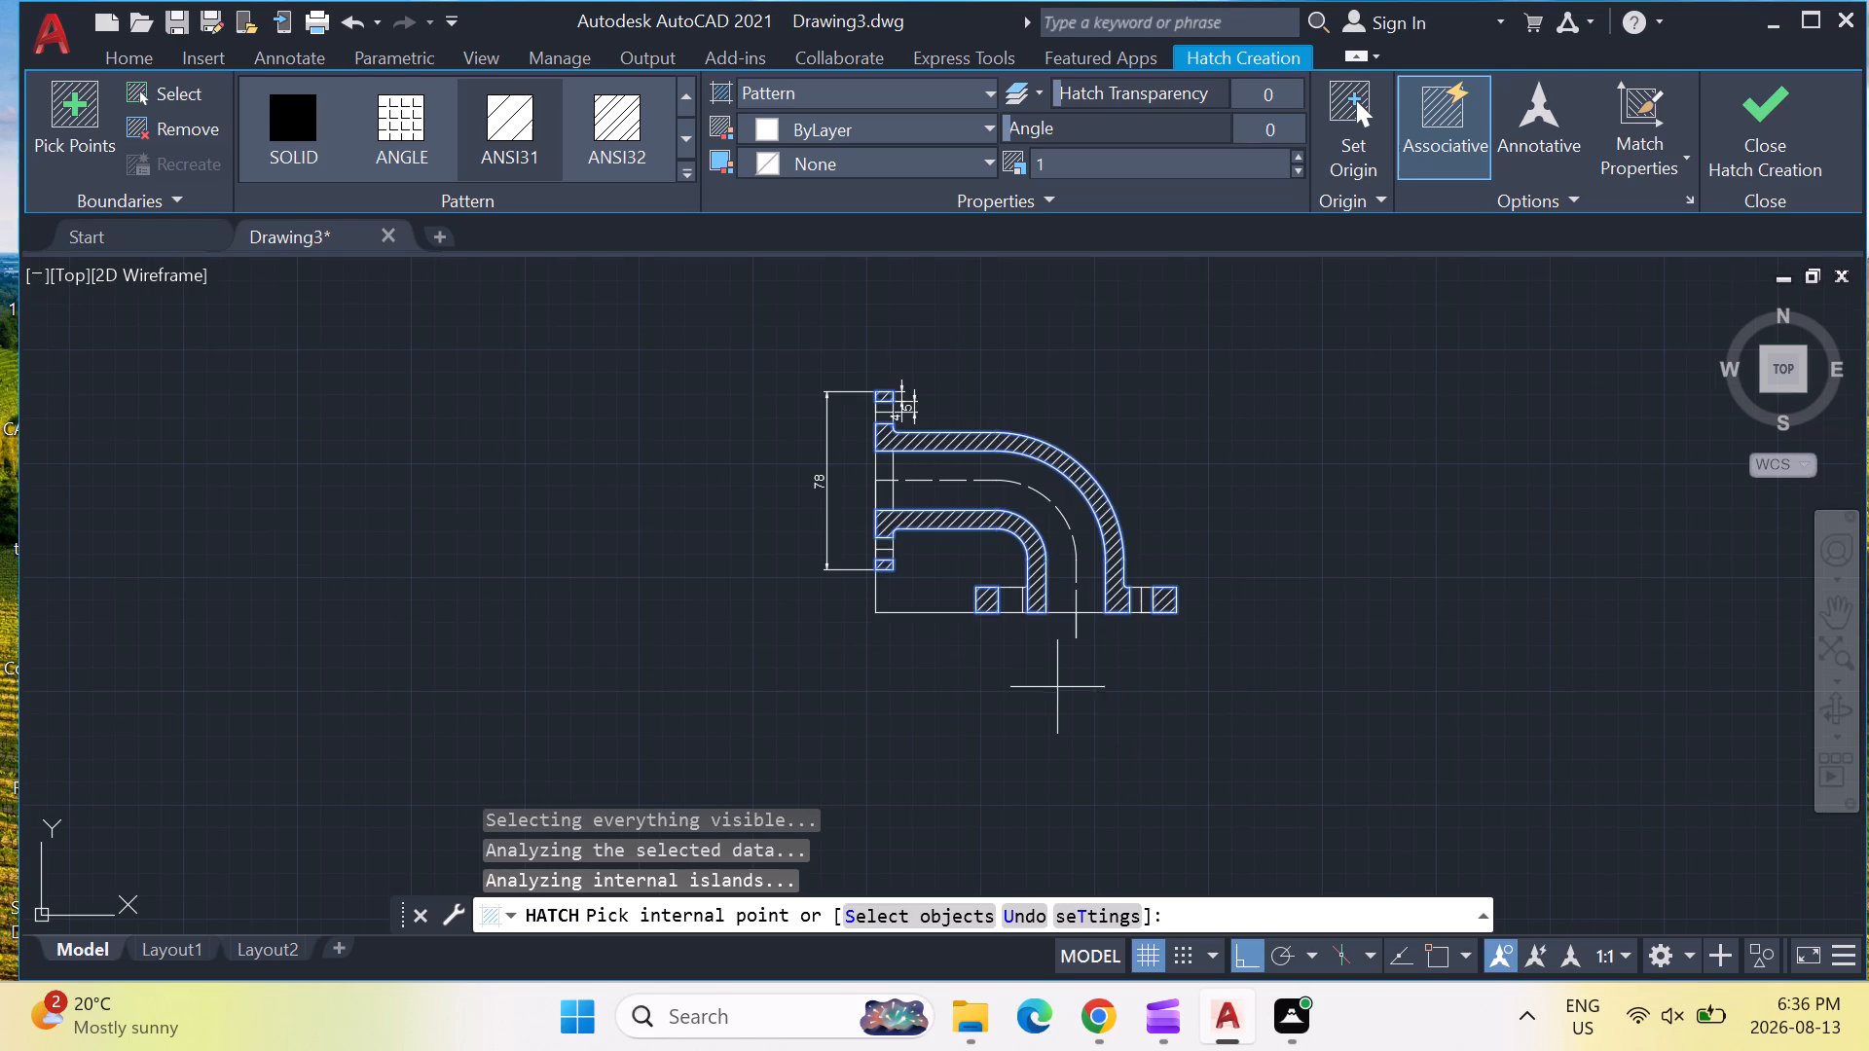
scroll(1046, 688, up, 2)
middle_drag(1042, 679, 1042, 677)
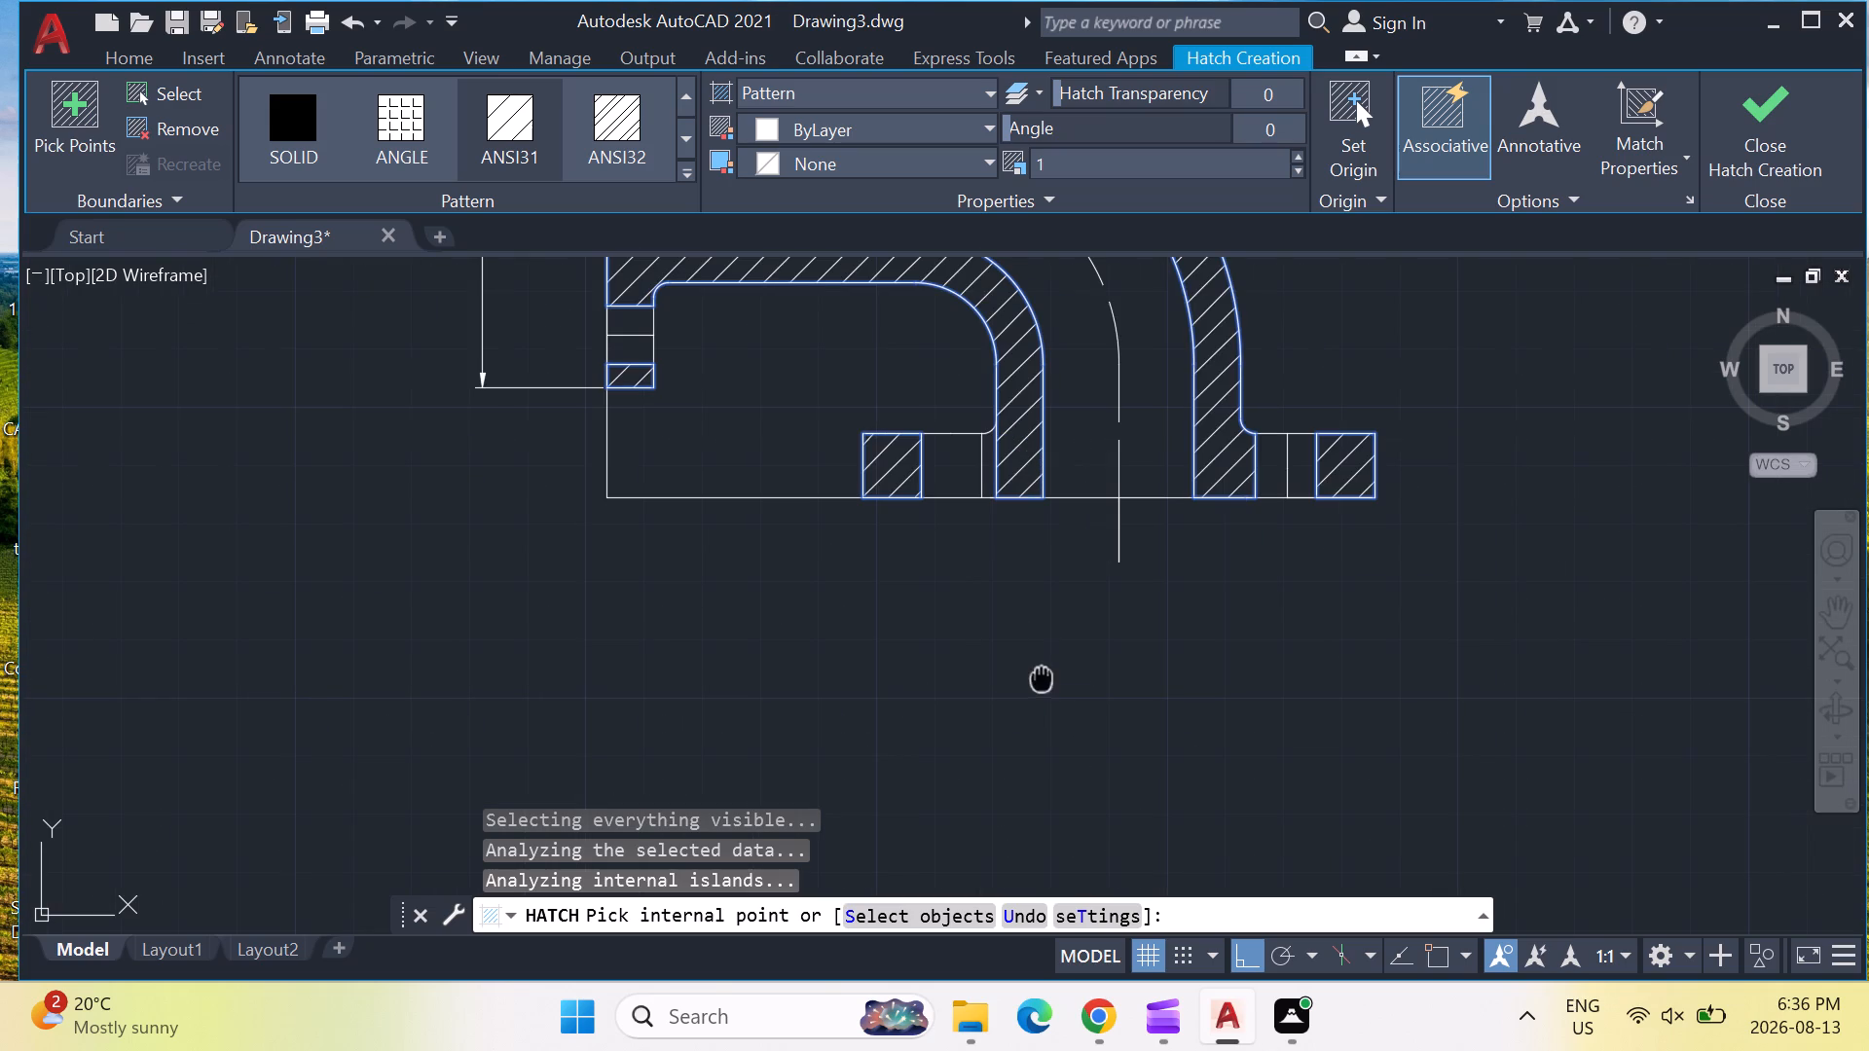
middle_drag(1042, 677, 1063, 770)
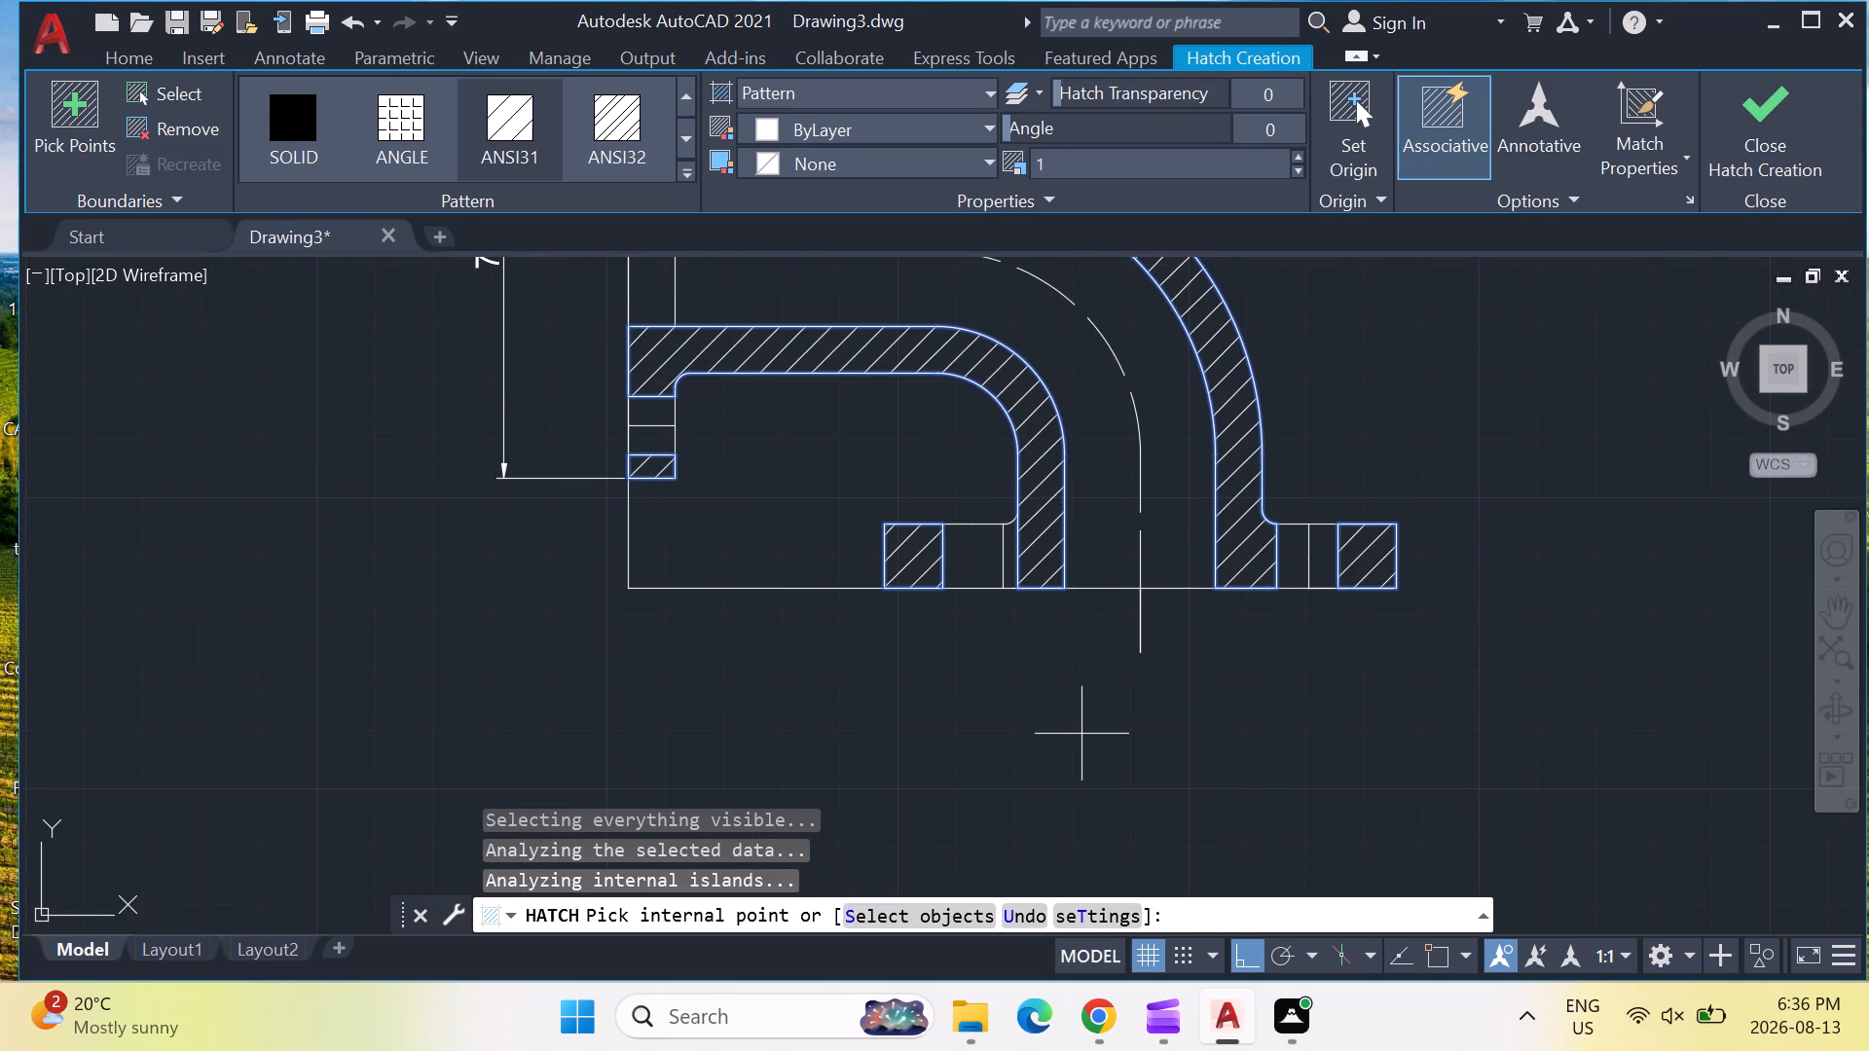
key(Return)
key(Escape)
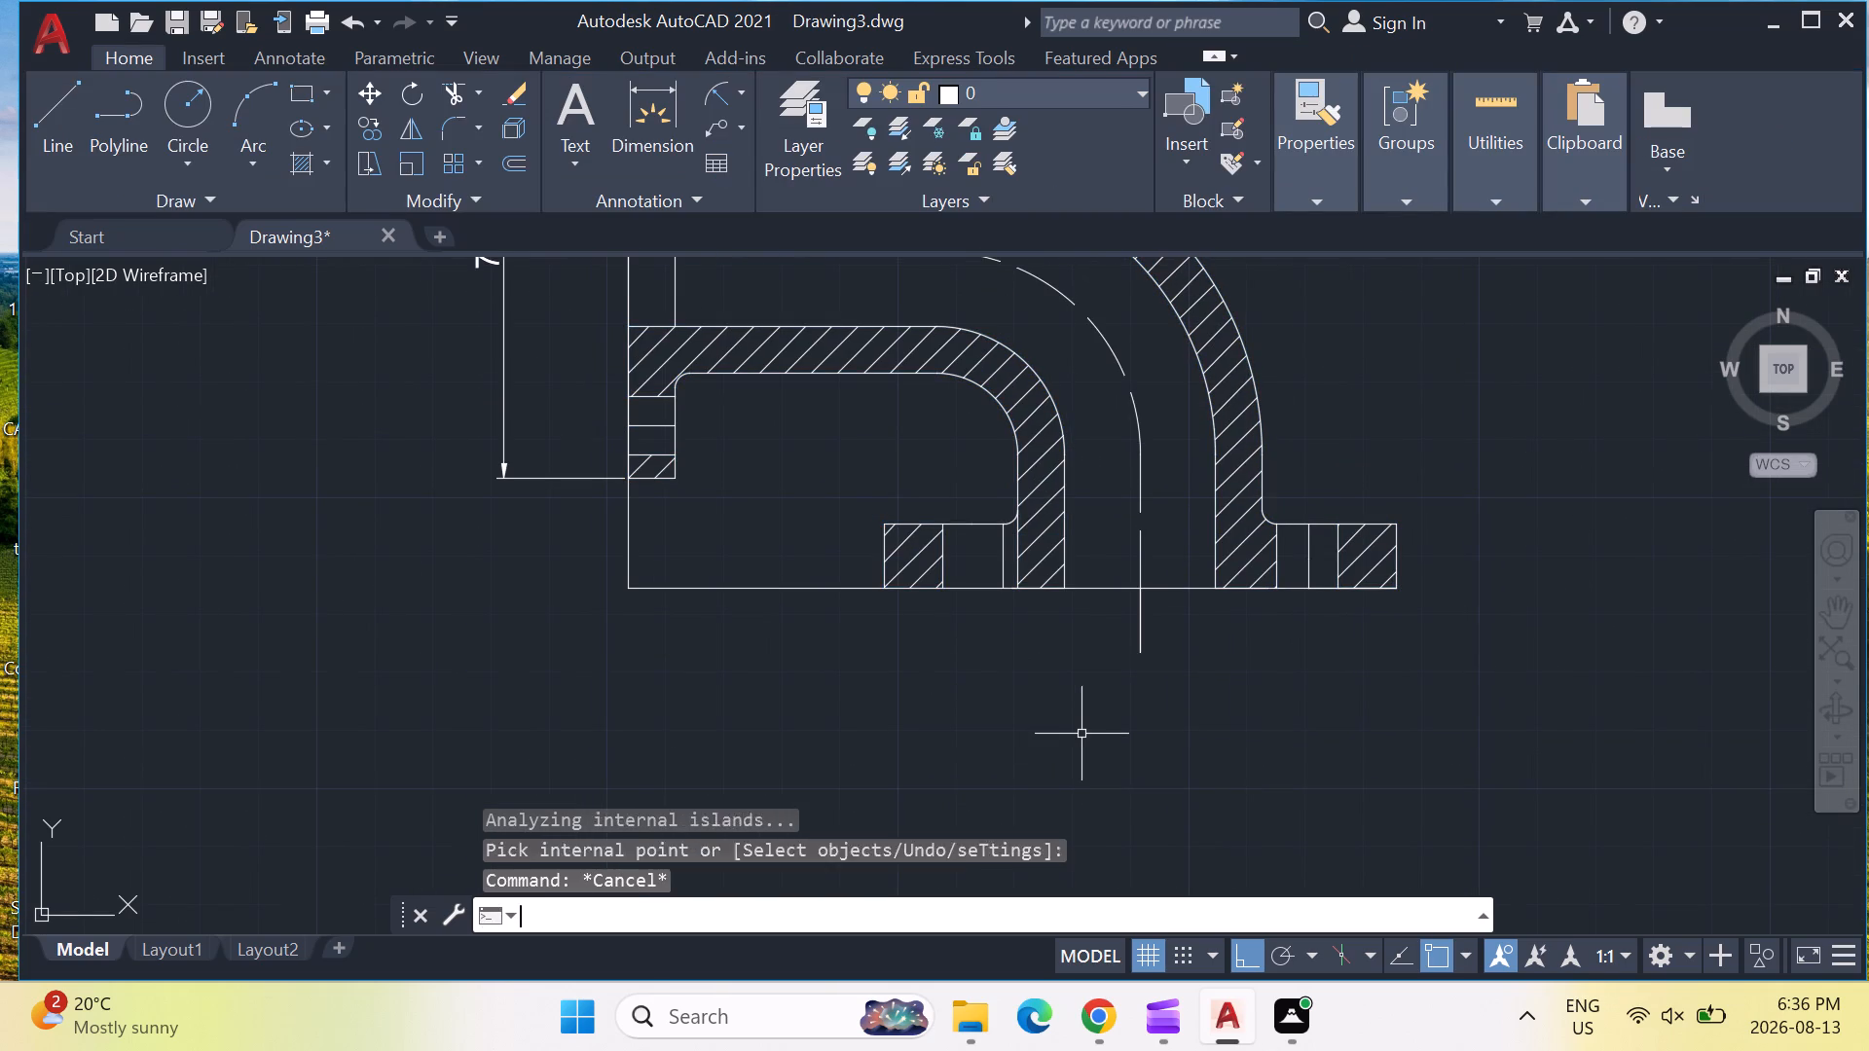
key(Escape)
Delete the leftover short vertical line beside the inner pipe wall in the bottom flange.
scroll(1075, 574, up, 1)
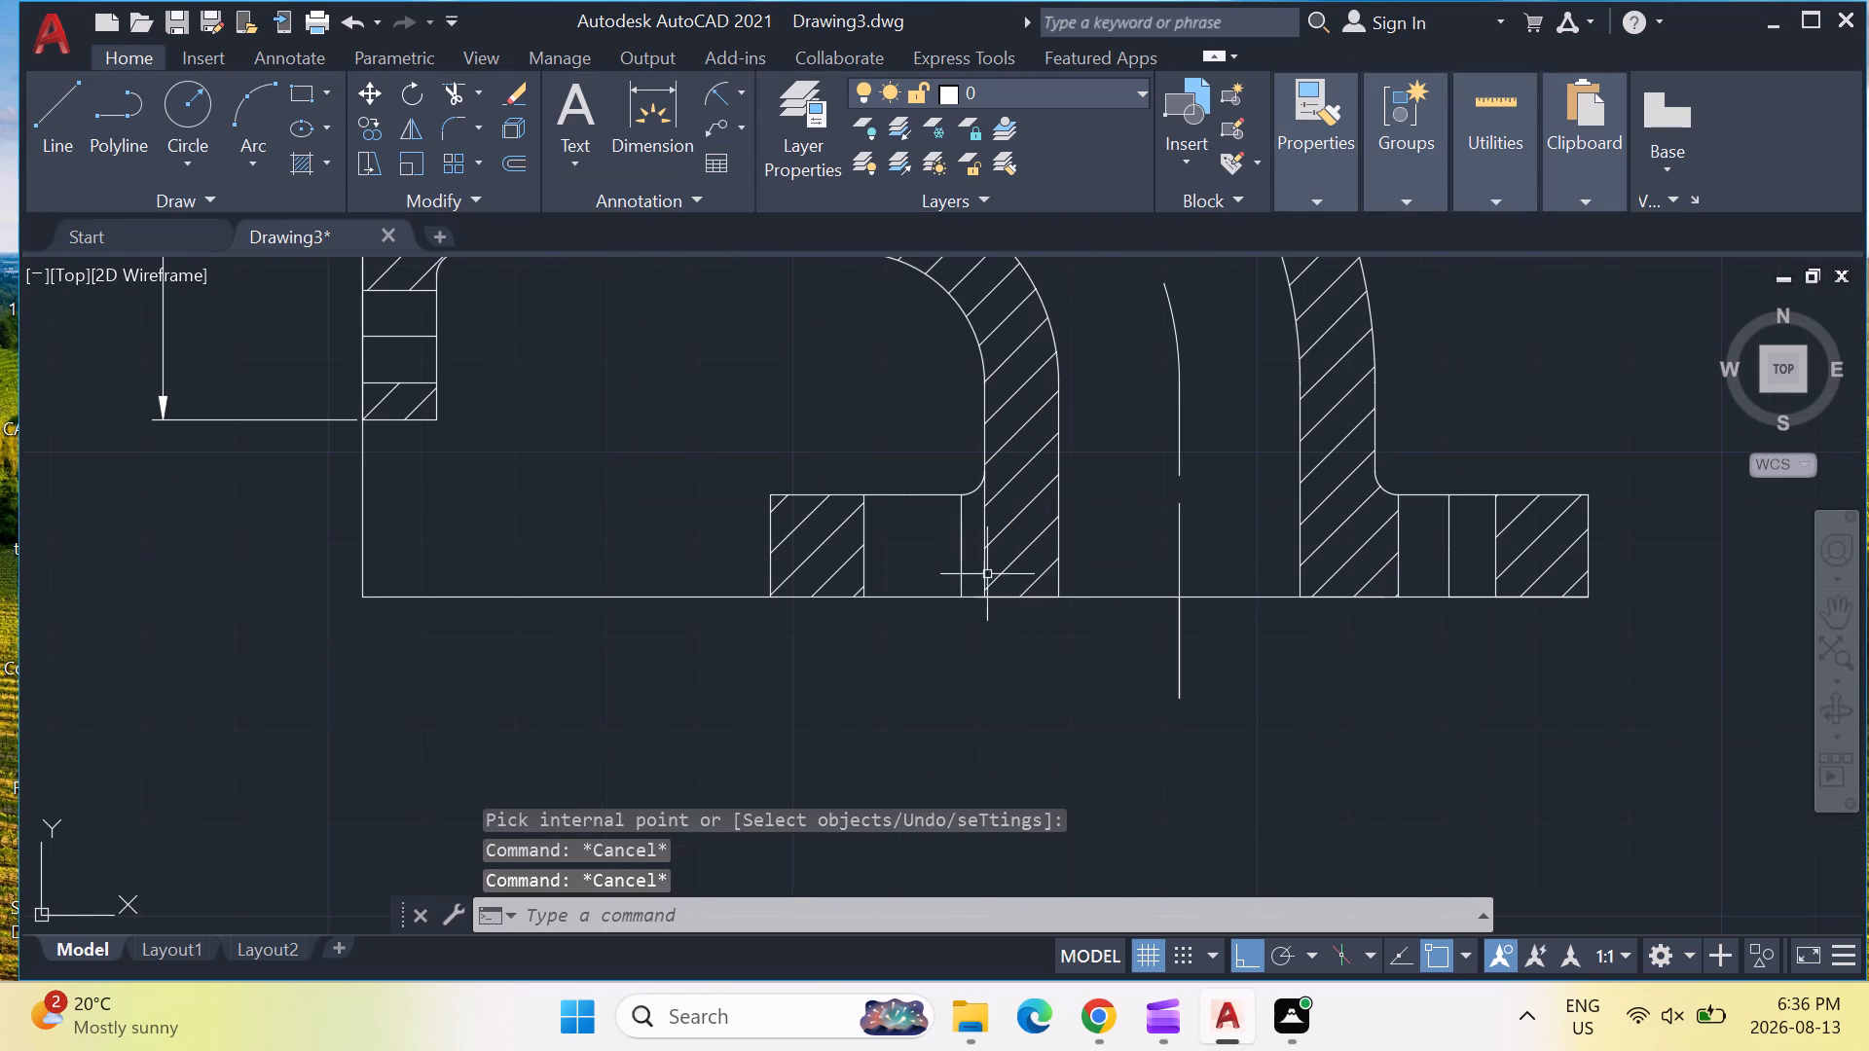
click(964, 545)
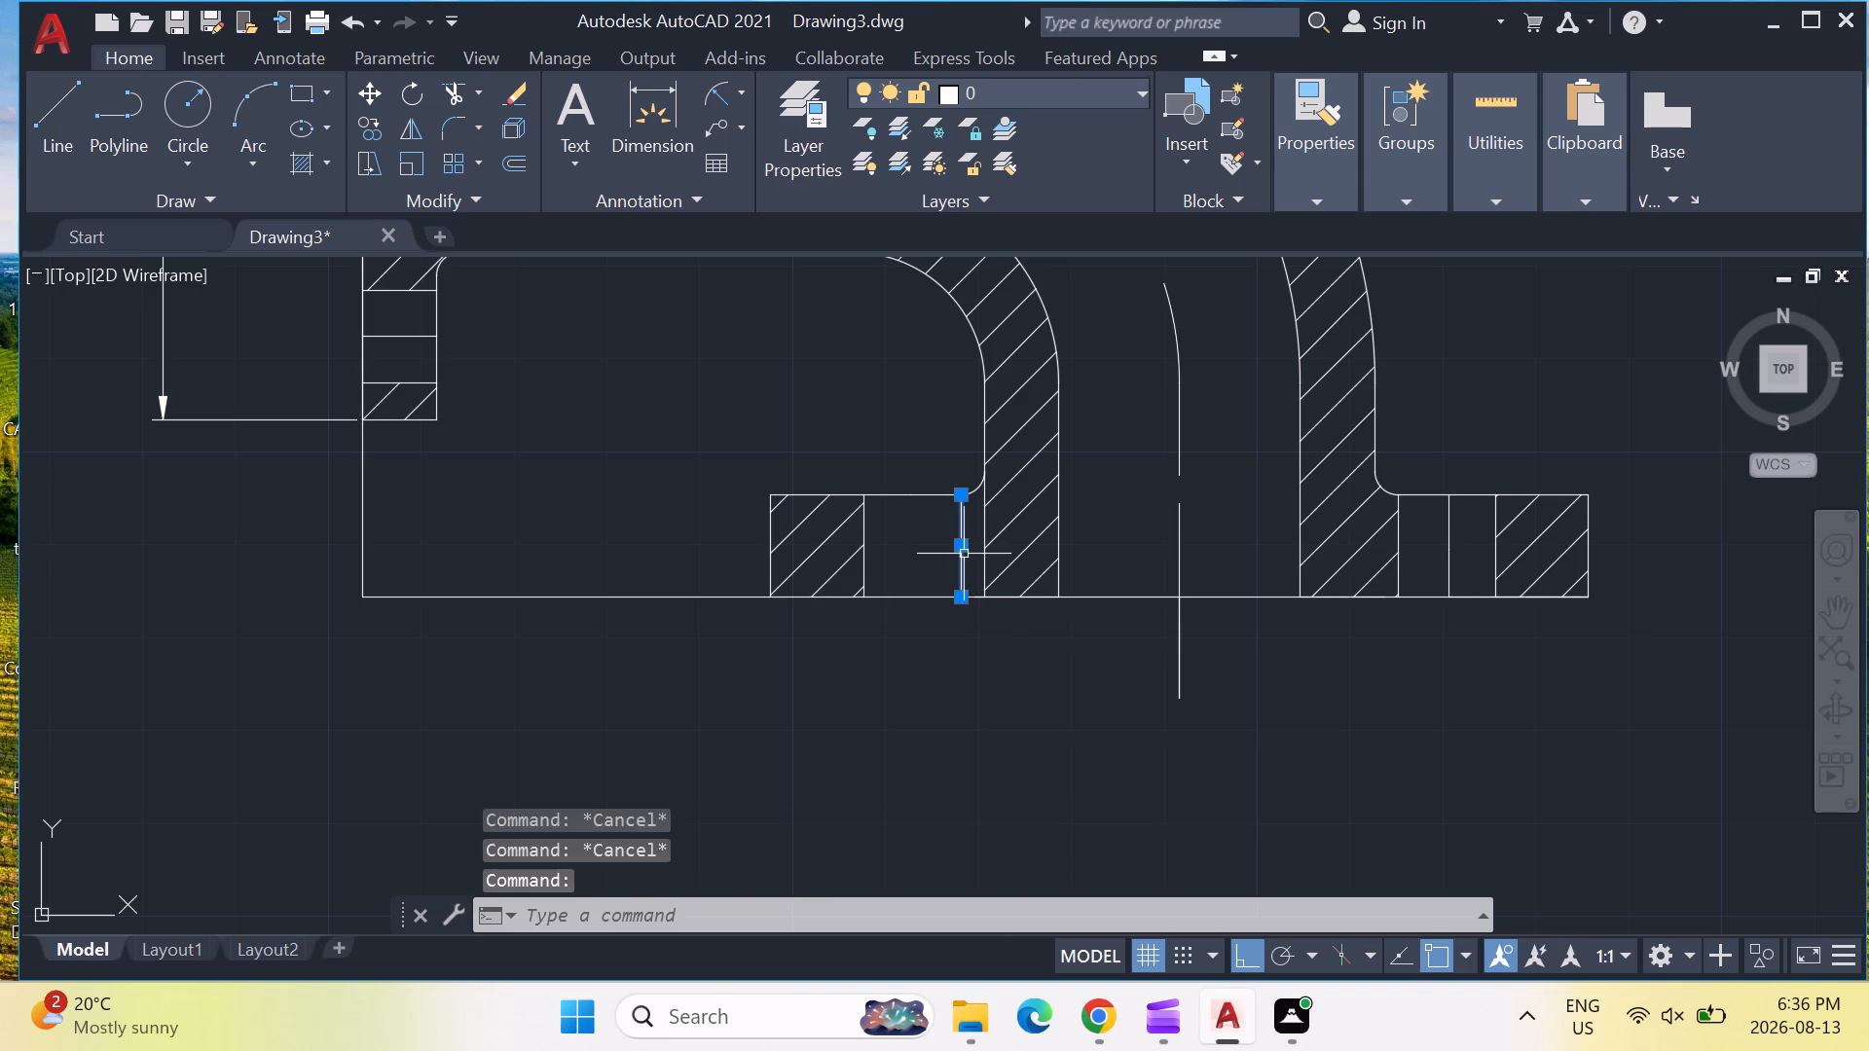
key(Delete)
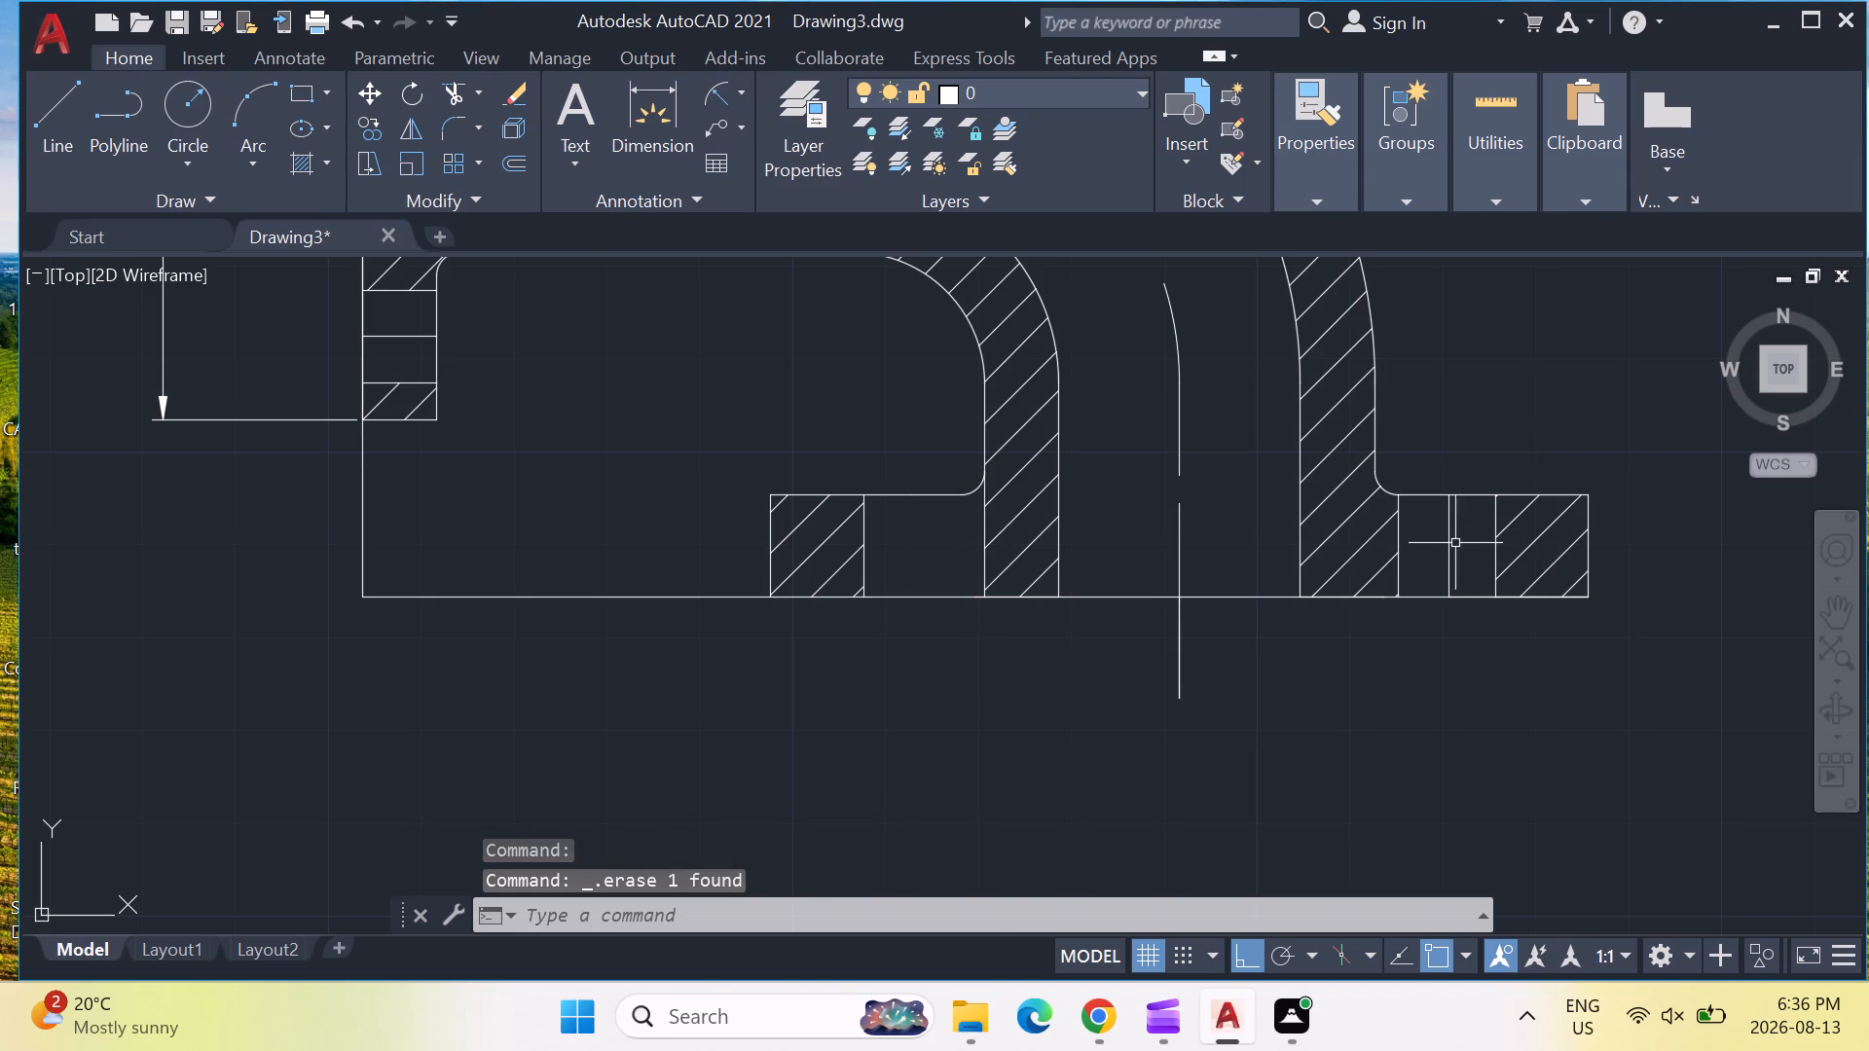
Join the two collinear vertical segments in the middle of the bottom flange's right unhatched hole area into one line.
click(1451, 545)
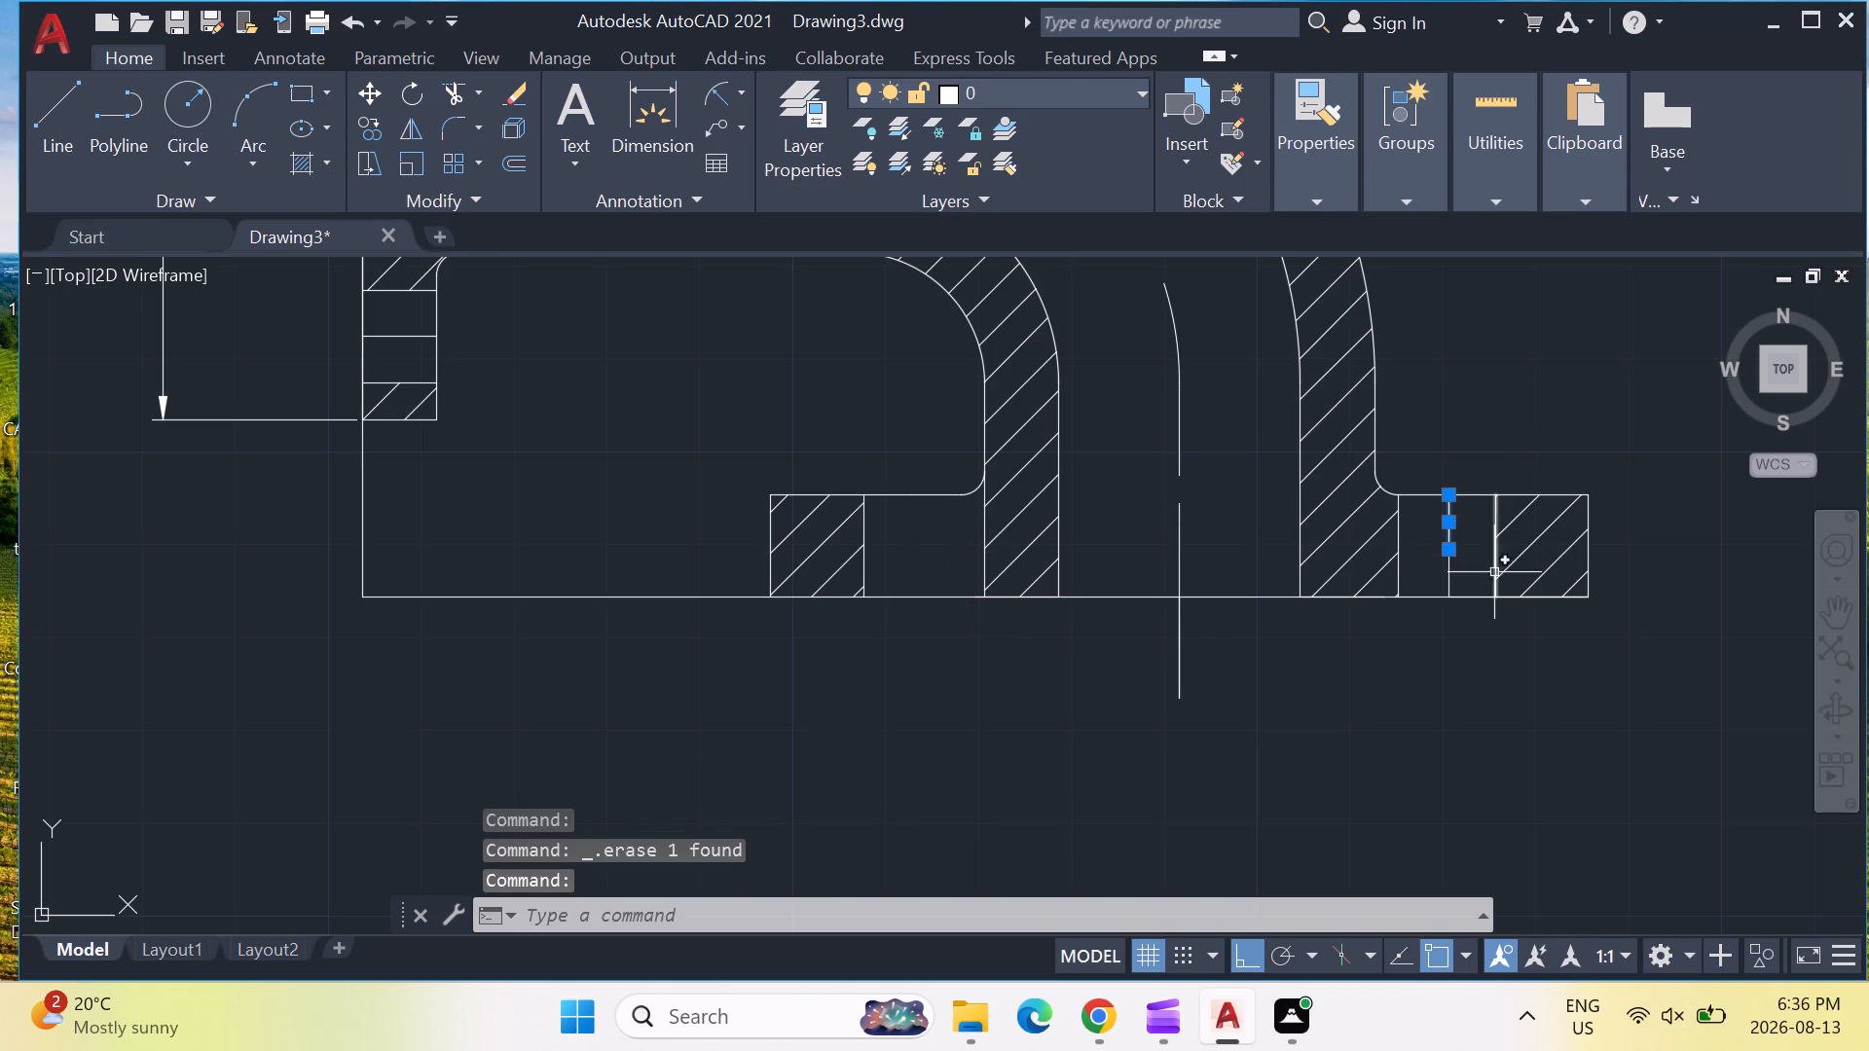
scroll(1418, 573, up, 2)
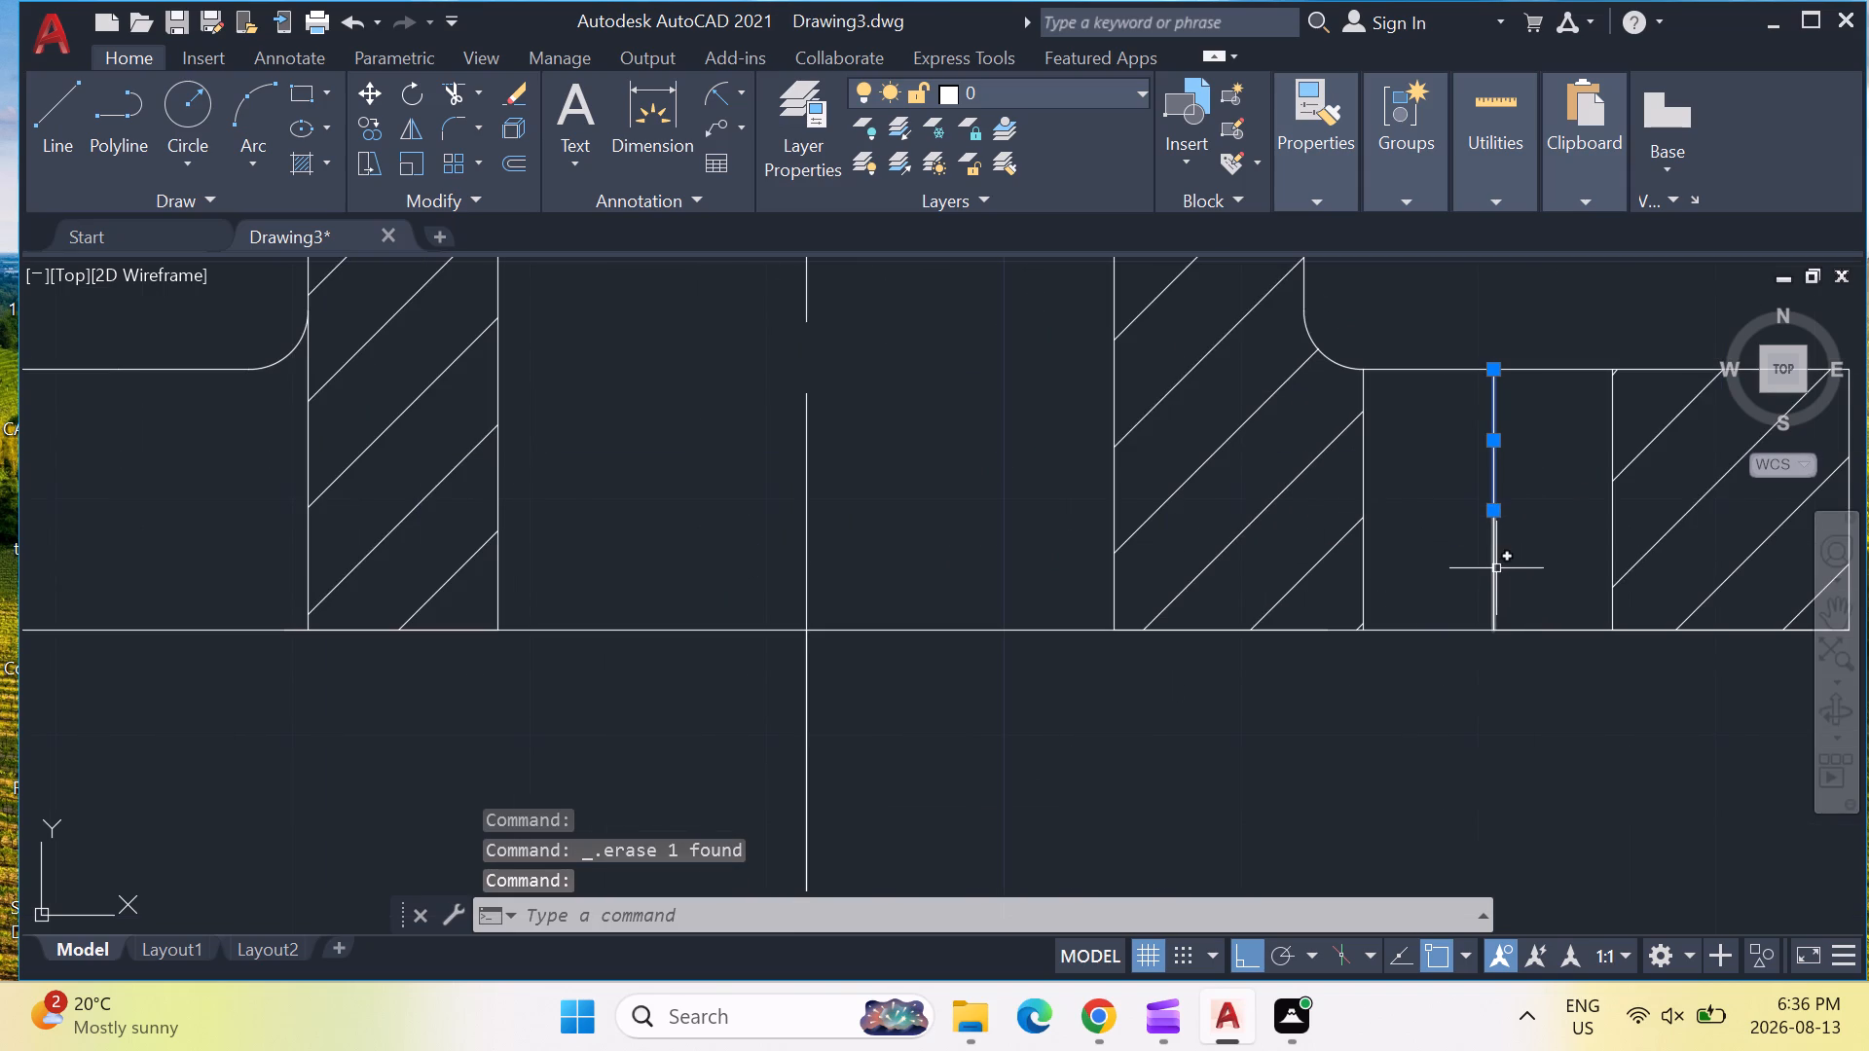
click(1496, 568)
text(mi)
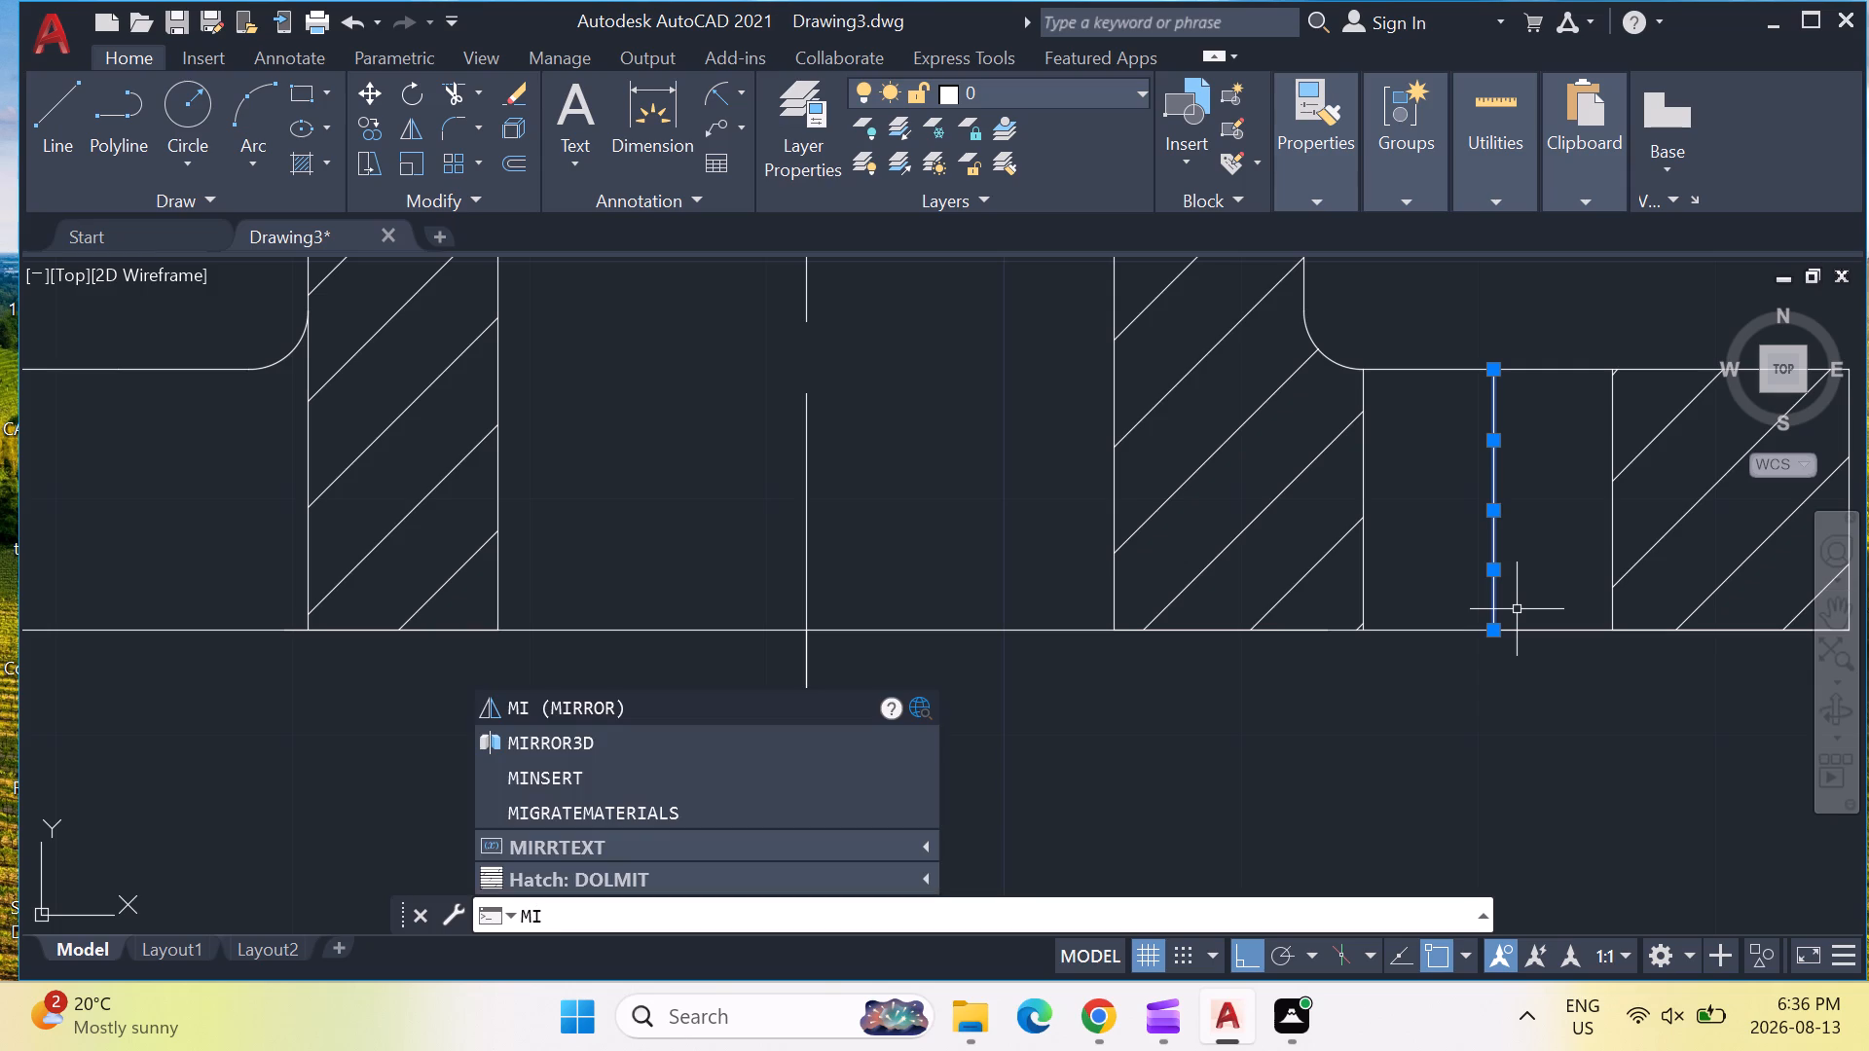
key(BackSpace)
key(BackSpace)
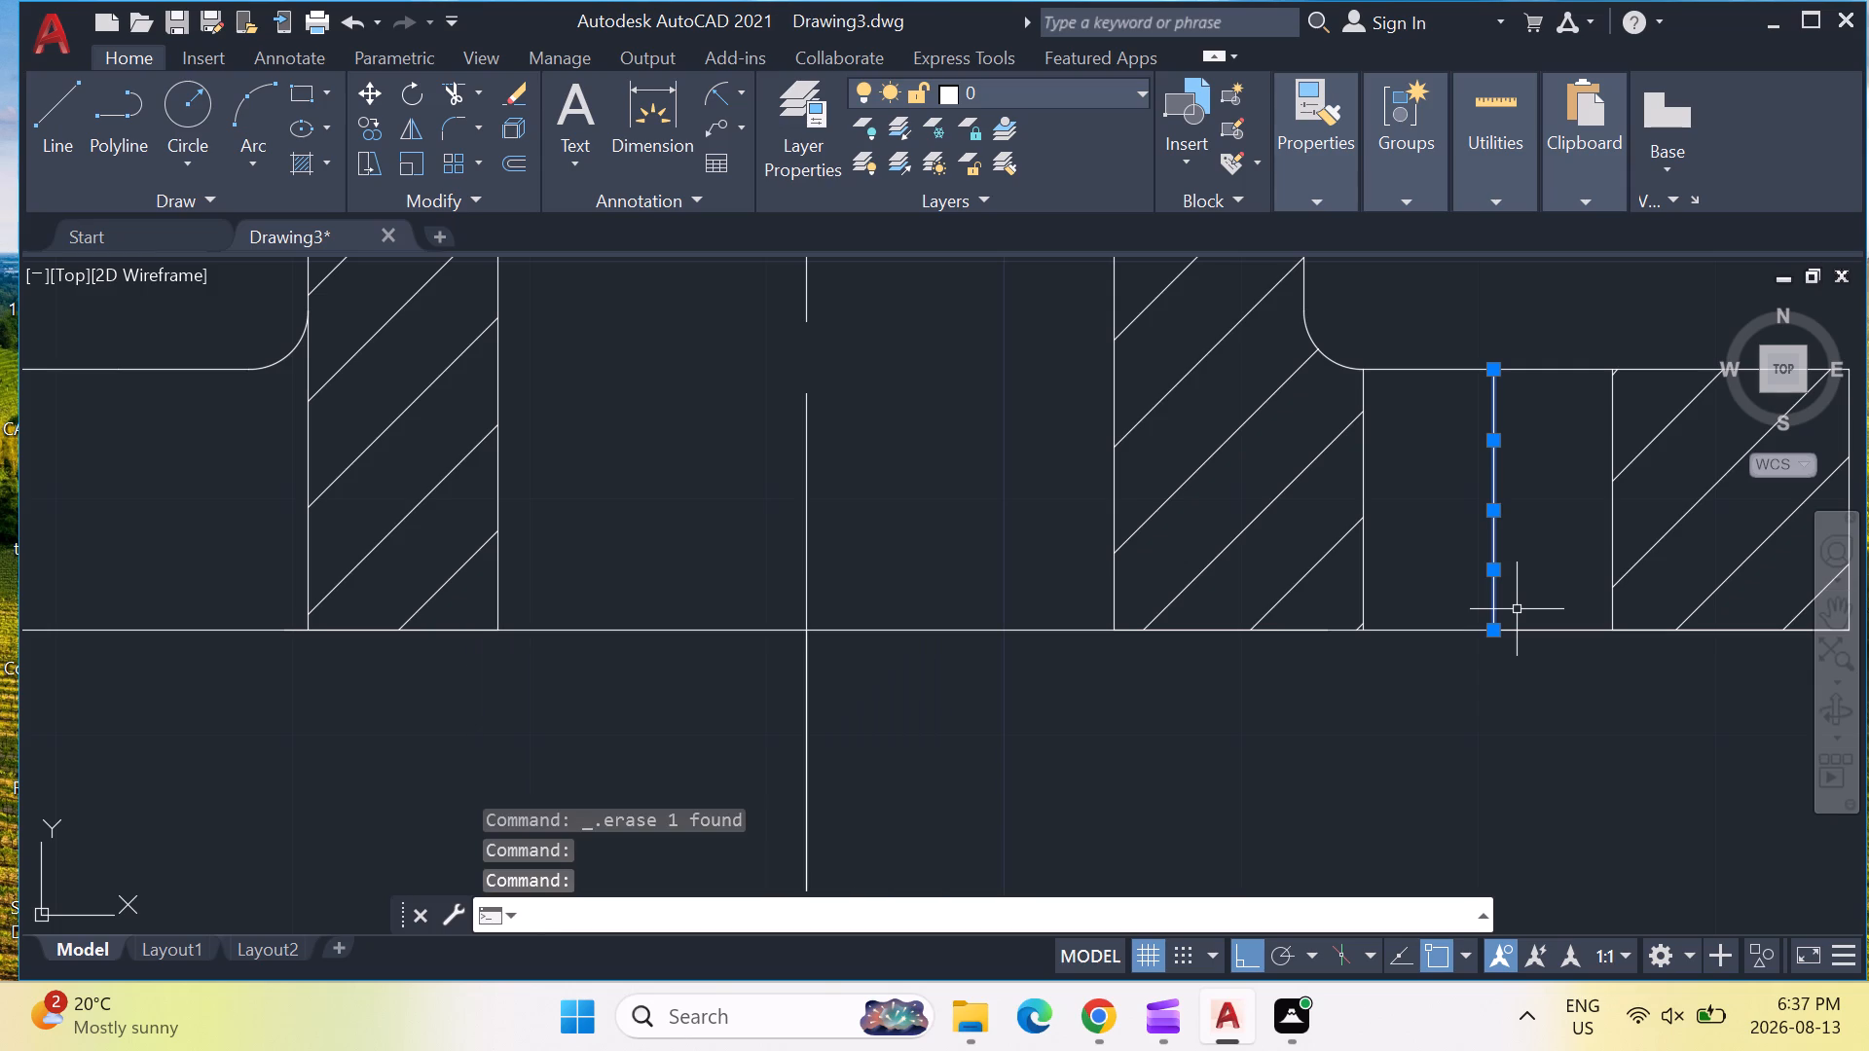
key(j)
key(Return)
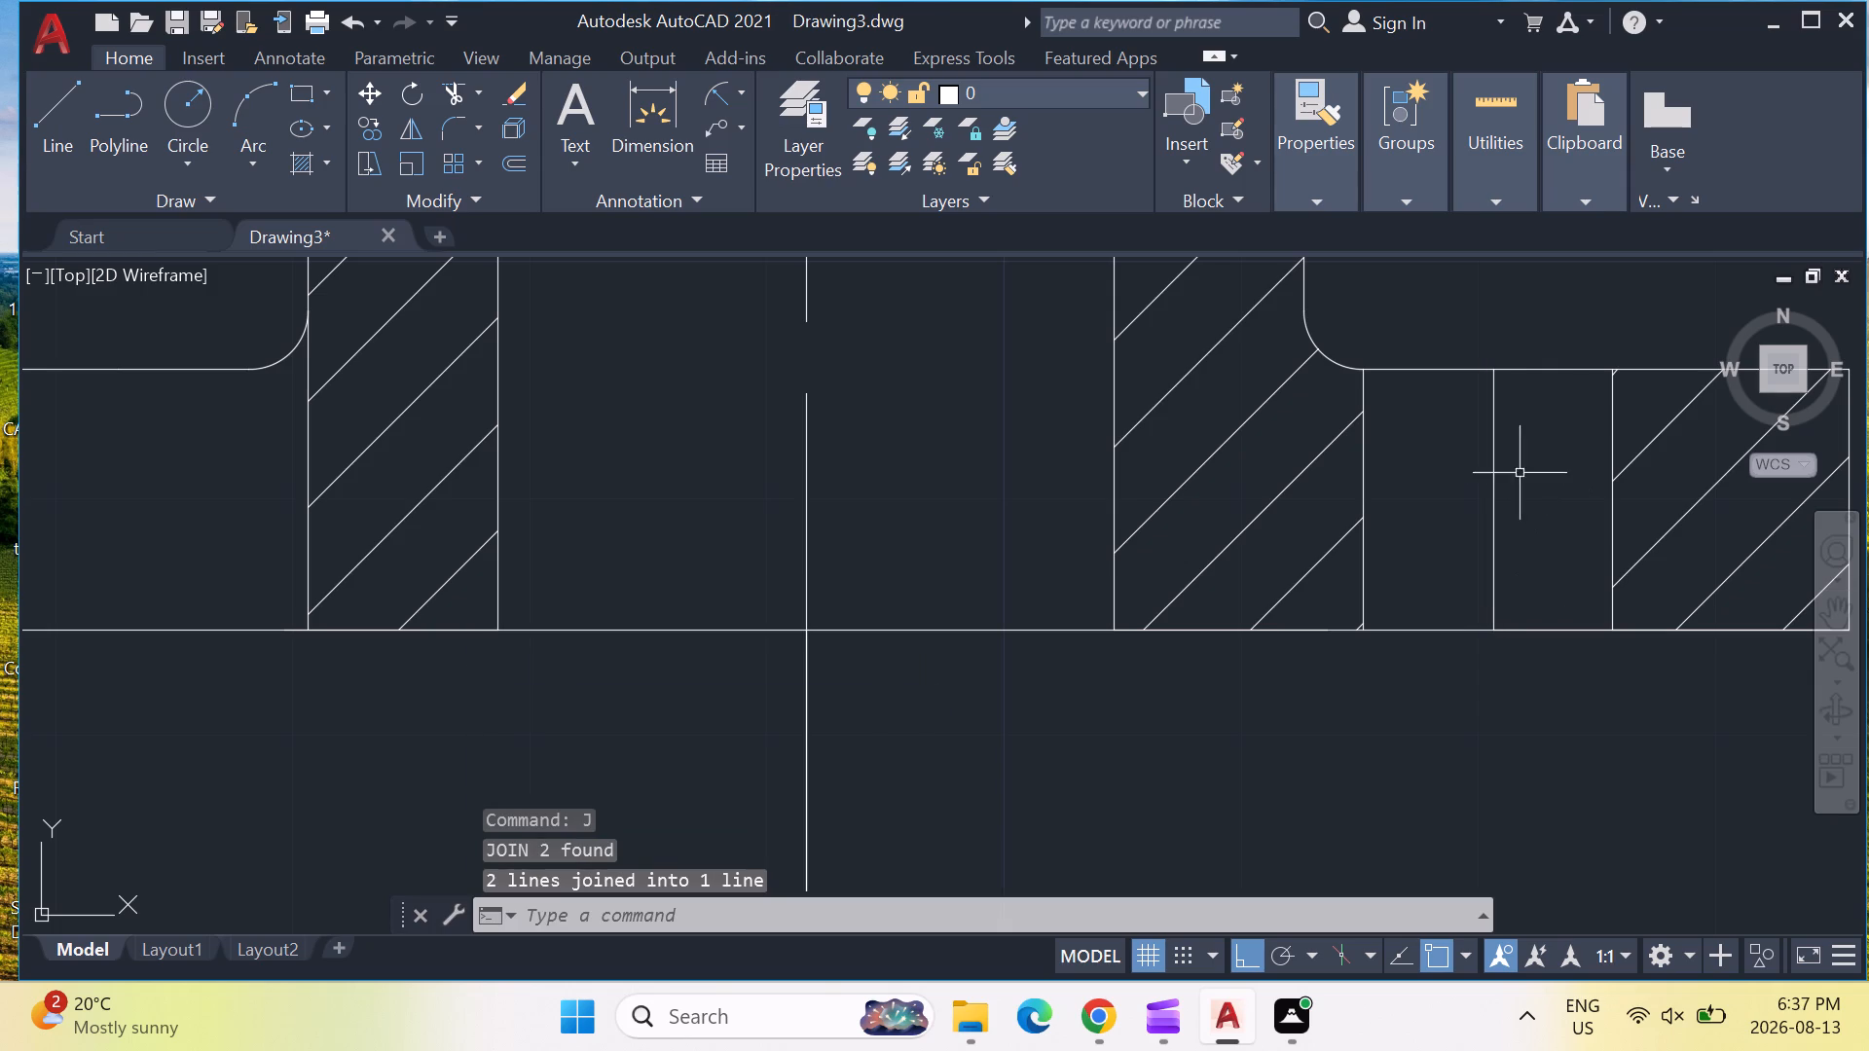
Mirror the joined hole line about the pipe's vertical centreline, keeping the source line.
click(1493, 489)
text(mi)
key(Return)
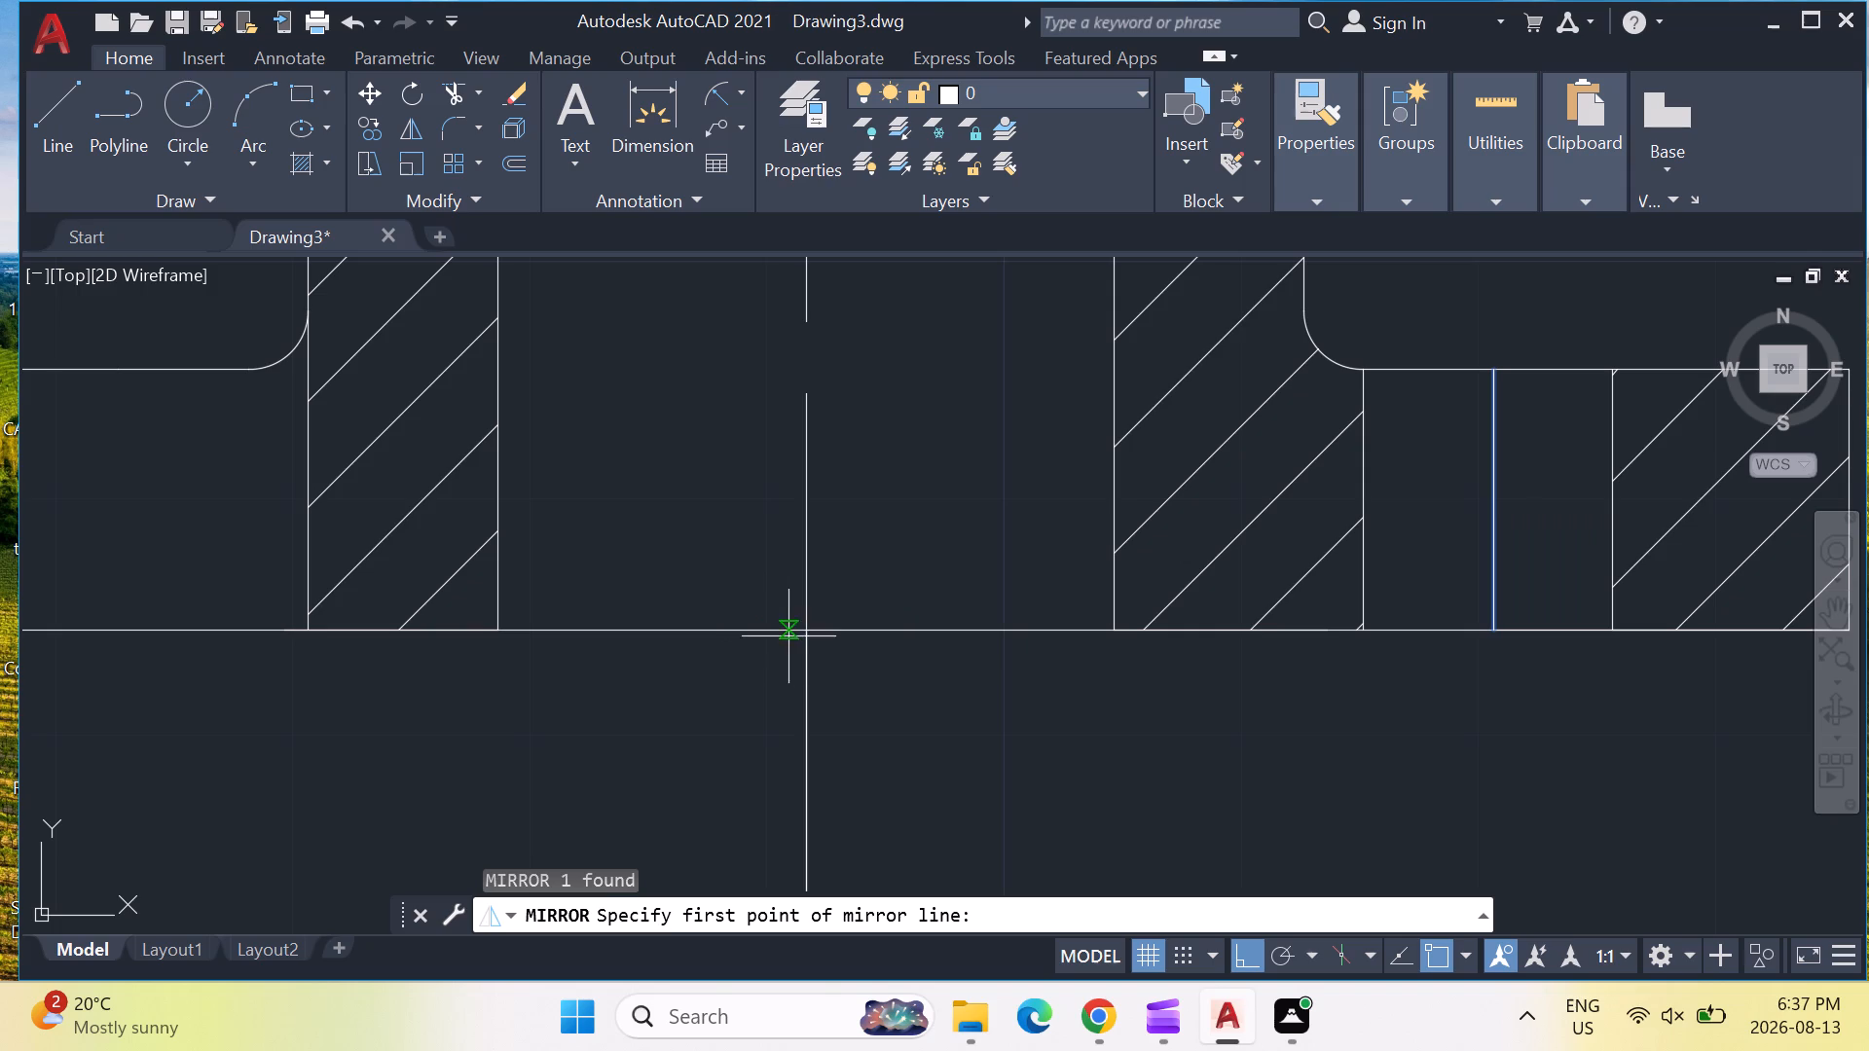
click(802, 631)
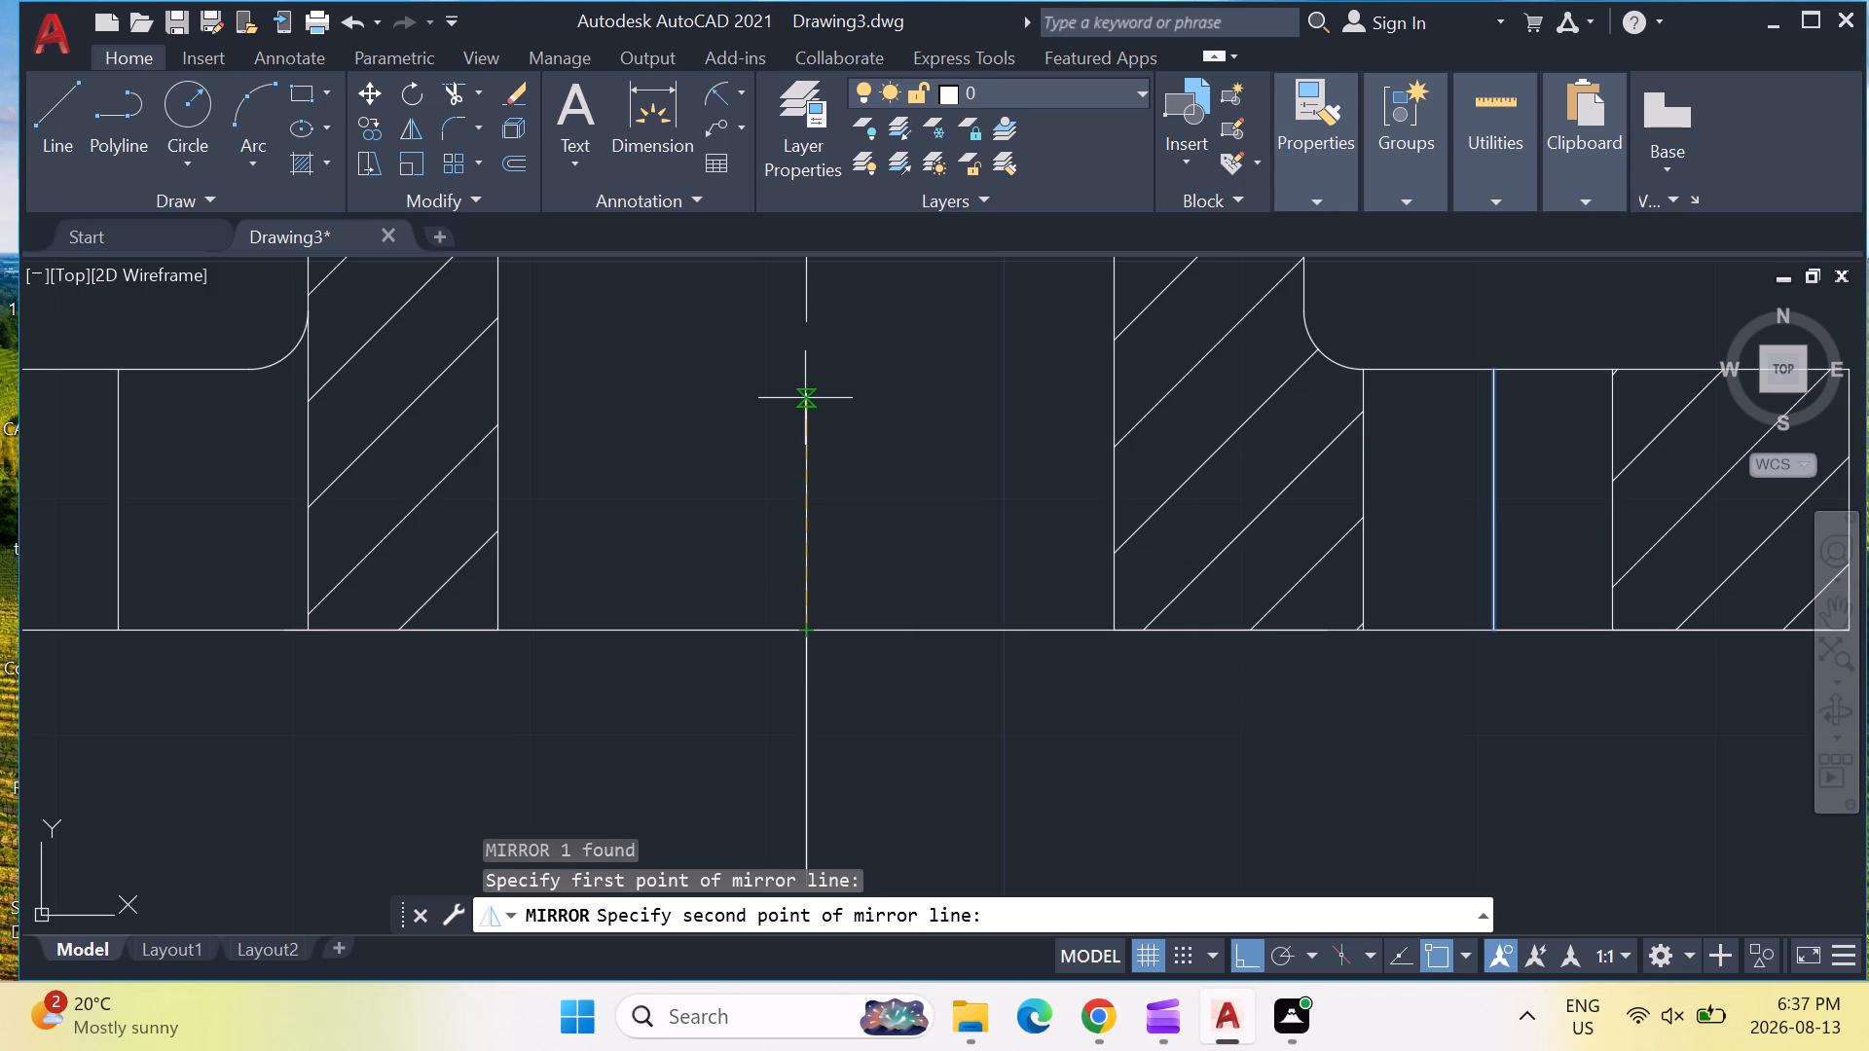
click(806, 394)
key(Return)
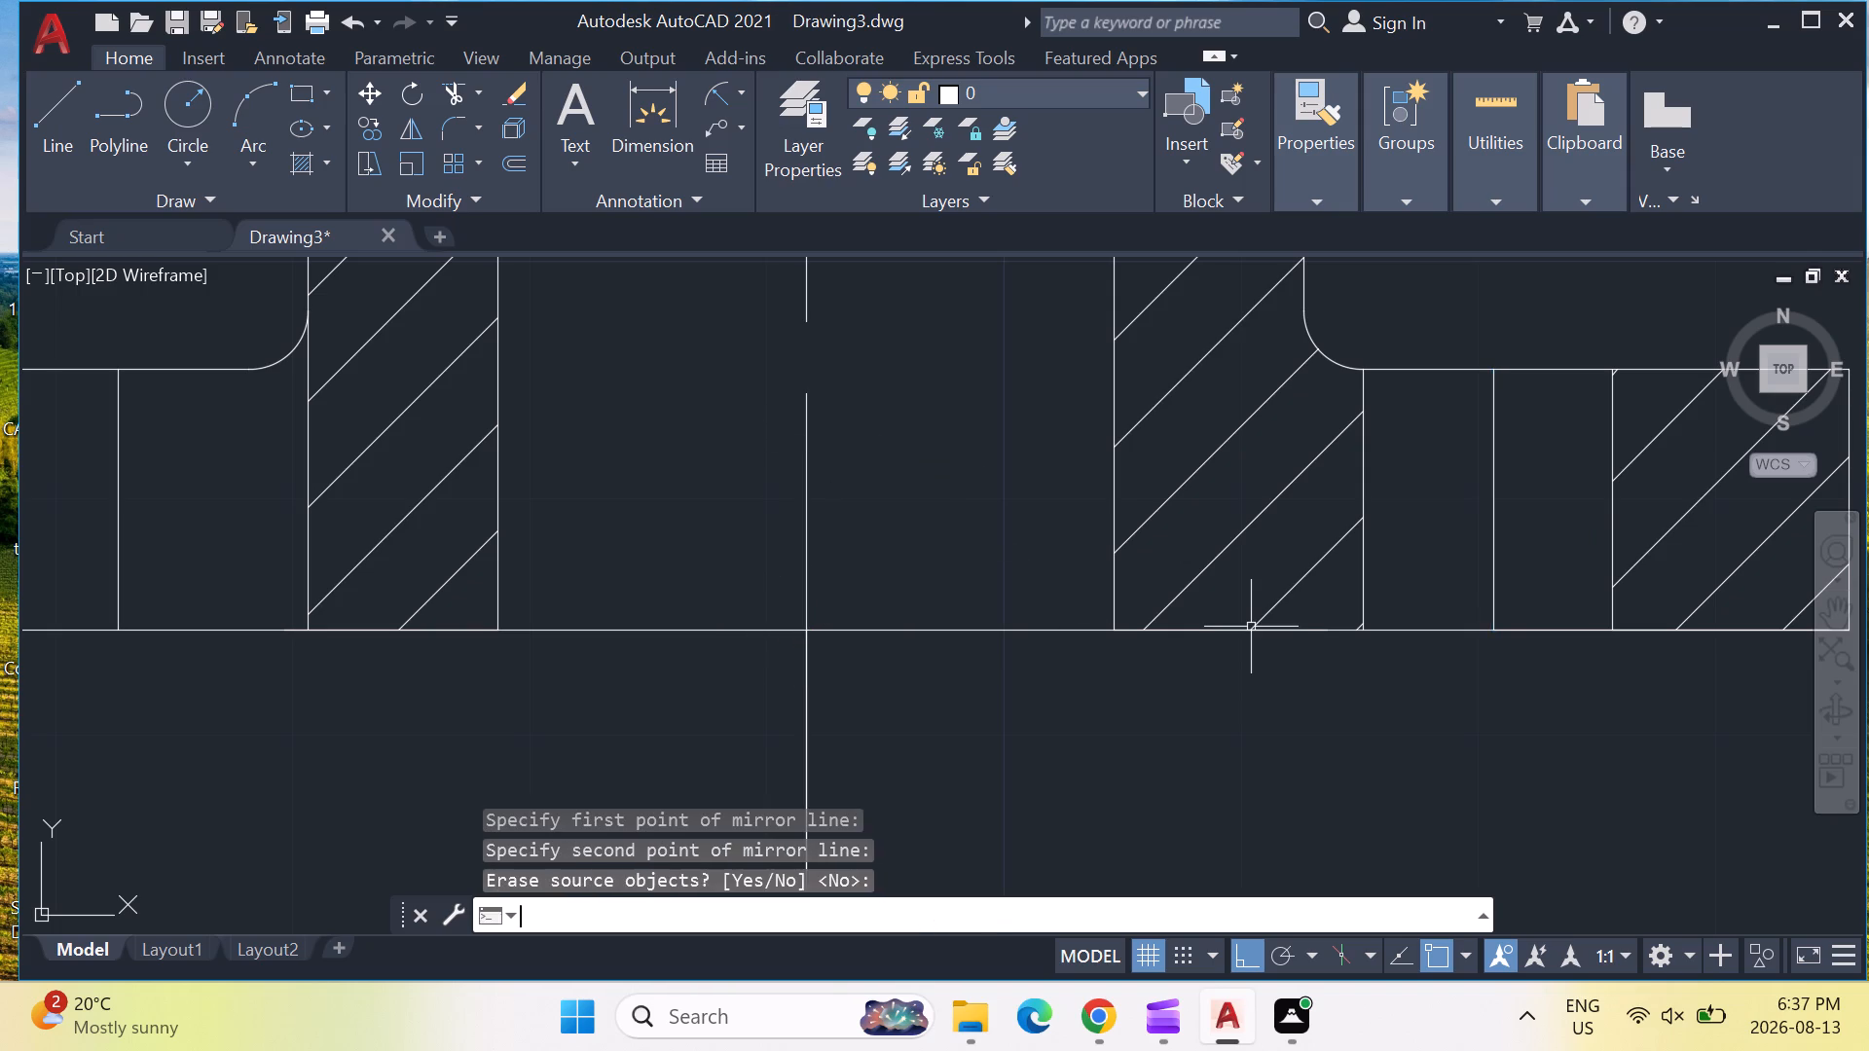
Copy the whole pipe-bend section, without the 78 dimension, straight below the original, using its lower-left corner as base point.
scroll(1421, 597, down, 3)
middle_drag(1197, 482, 1095, 538)
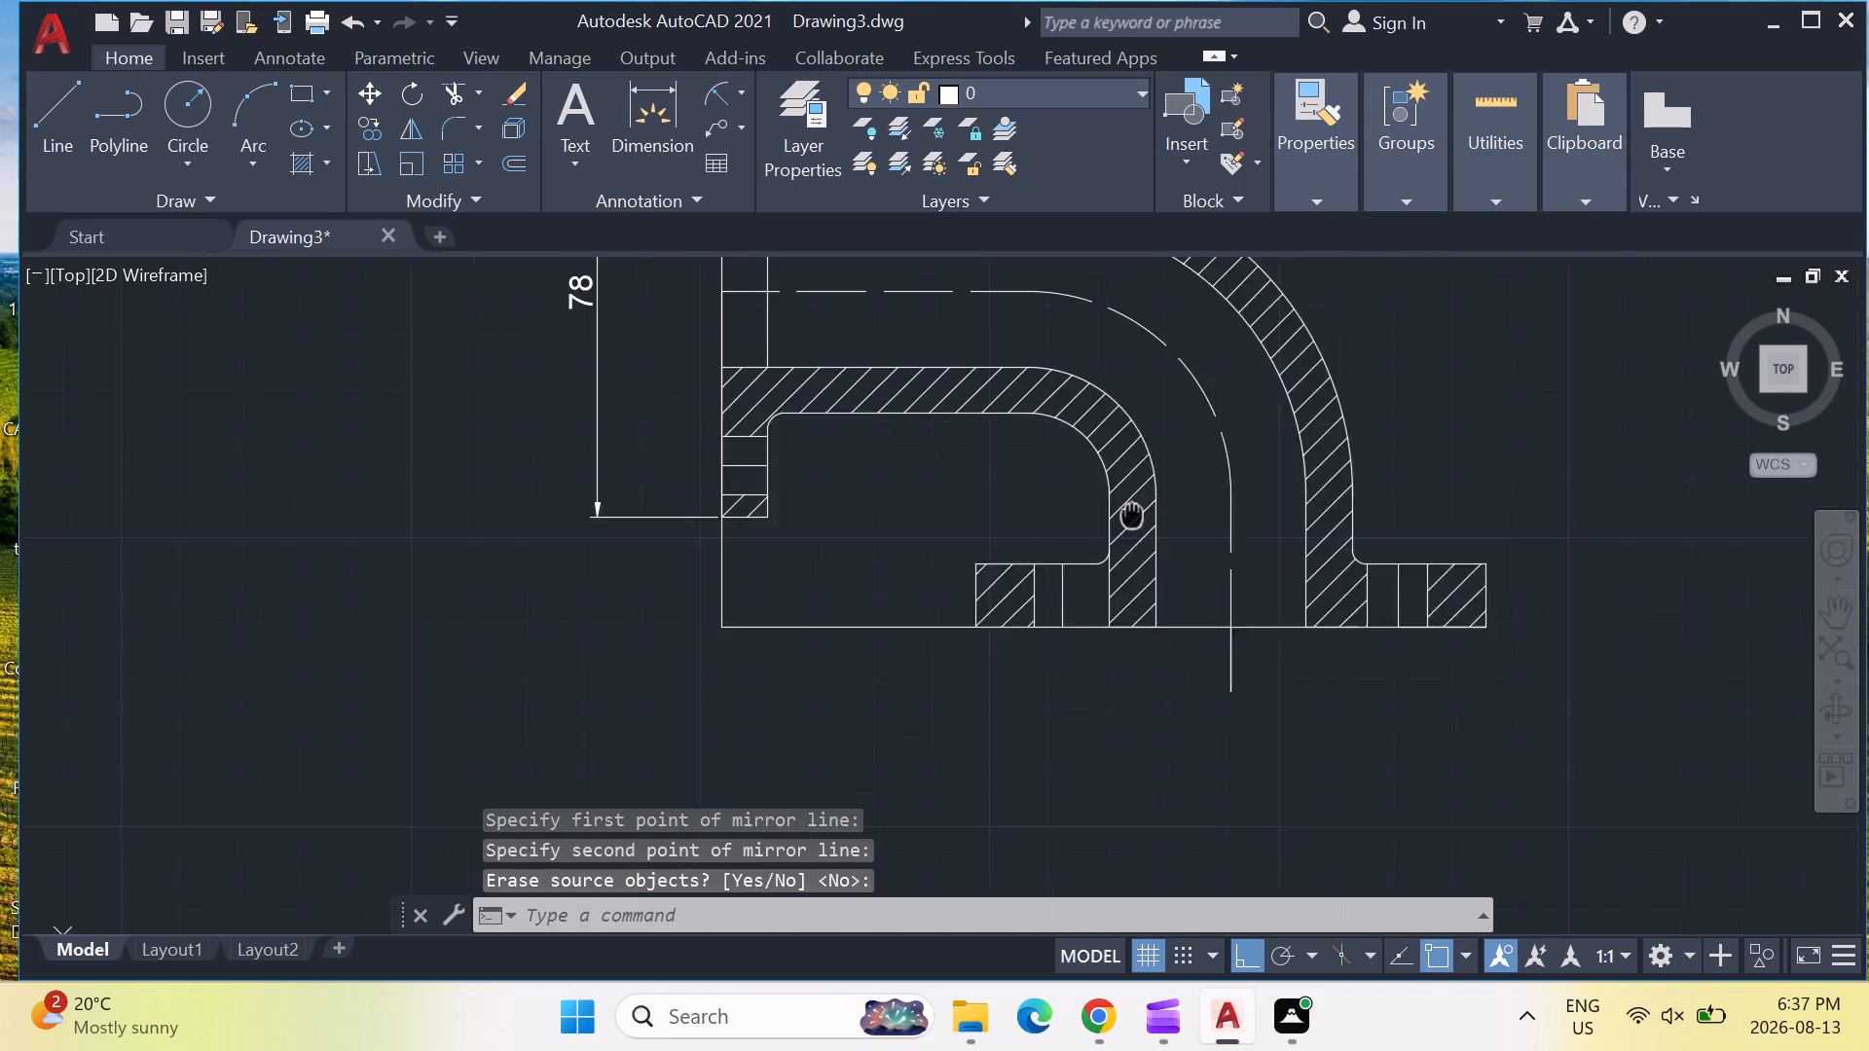
middle_drag(1095, 538, 1069, 564)
middle_drag(1048, 464, 1063, 590)
scroll(1080, 540, down, 1)
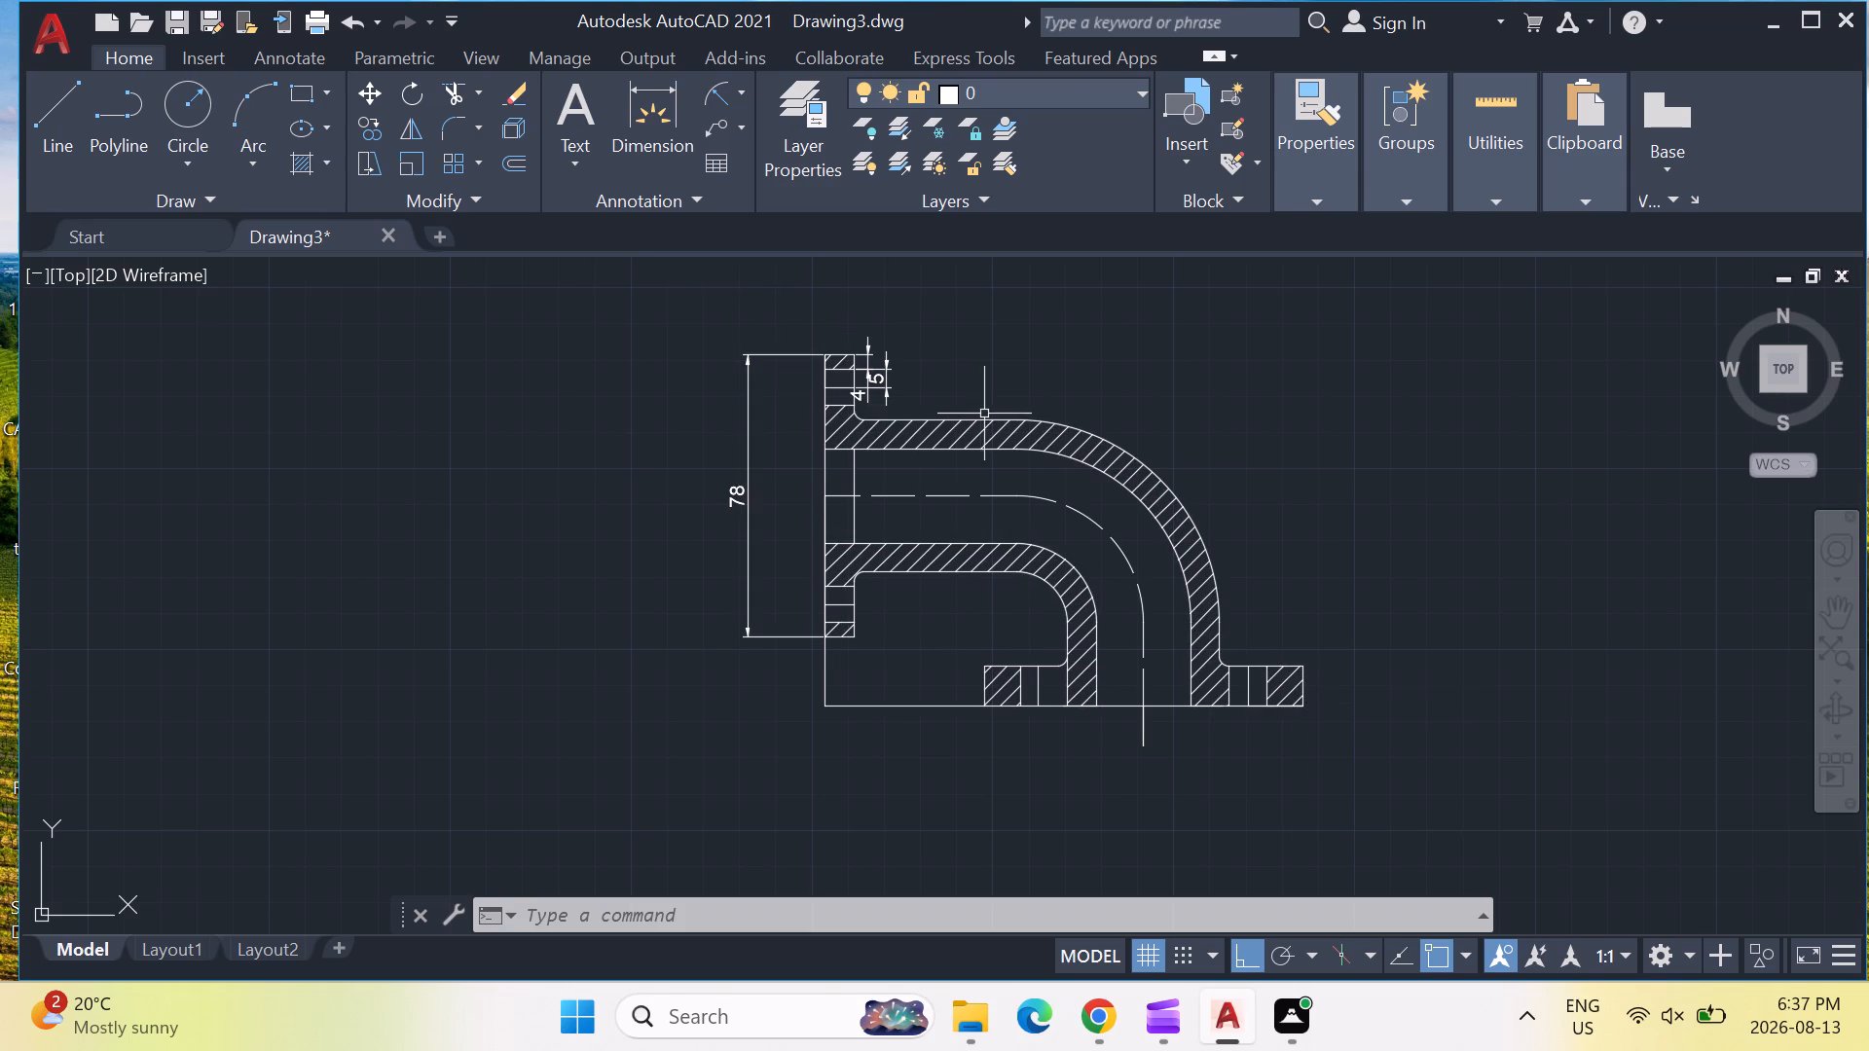
click(738, 301)
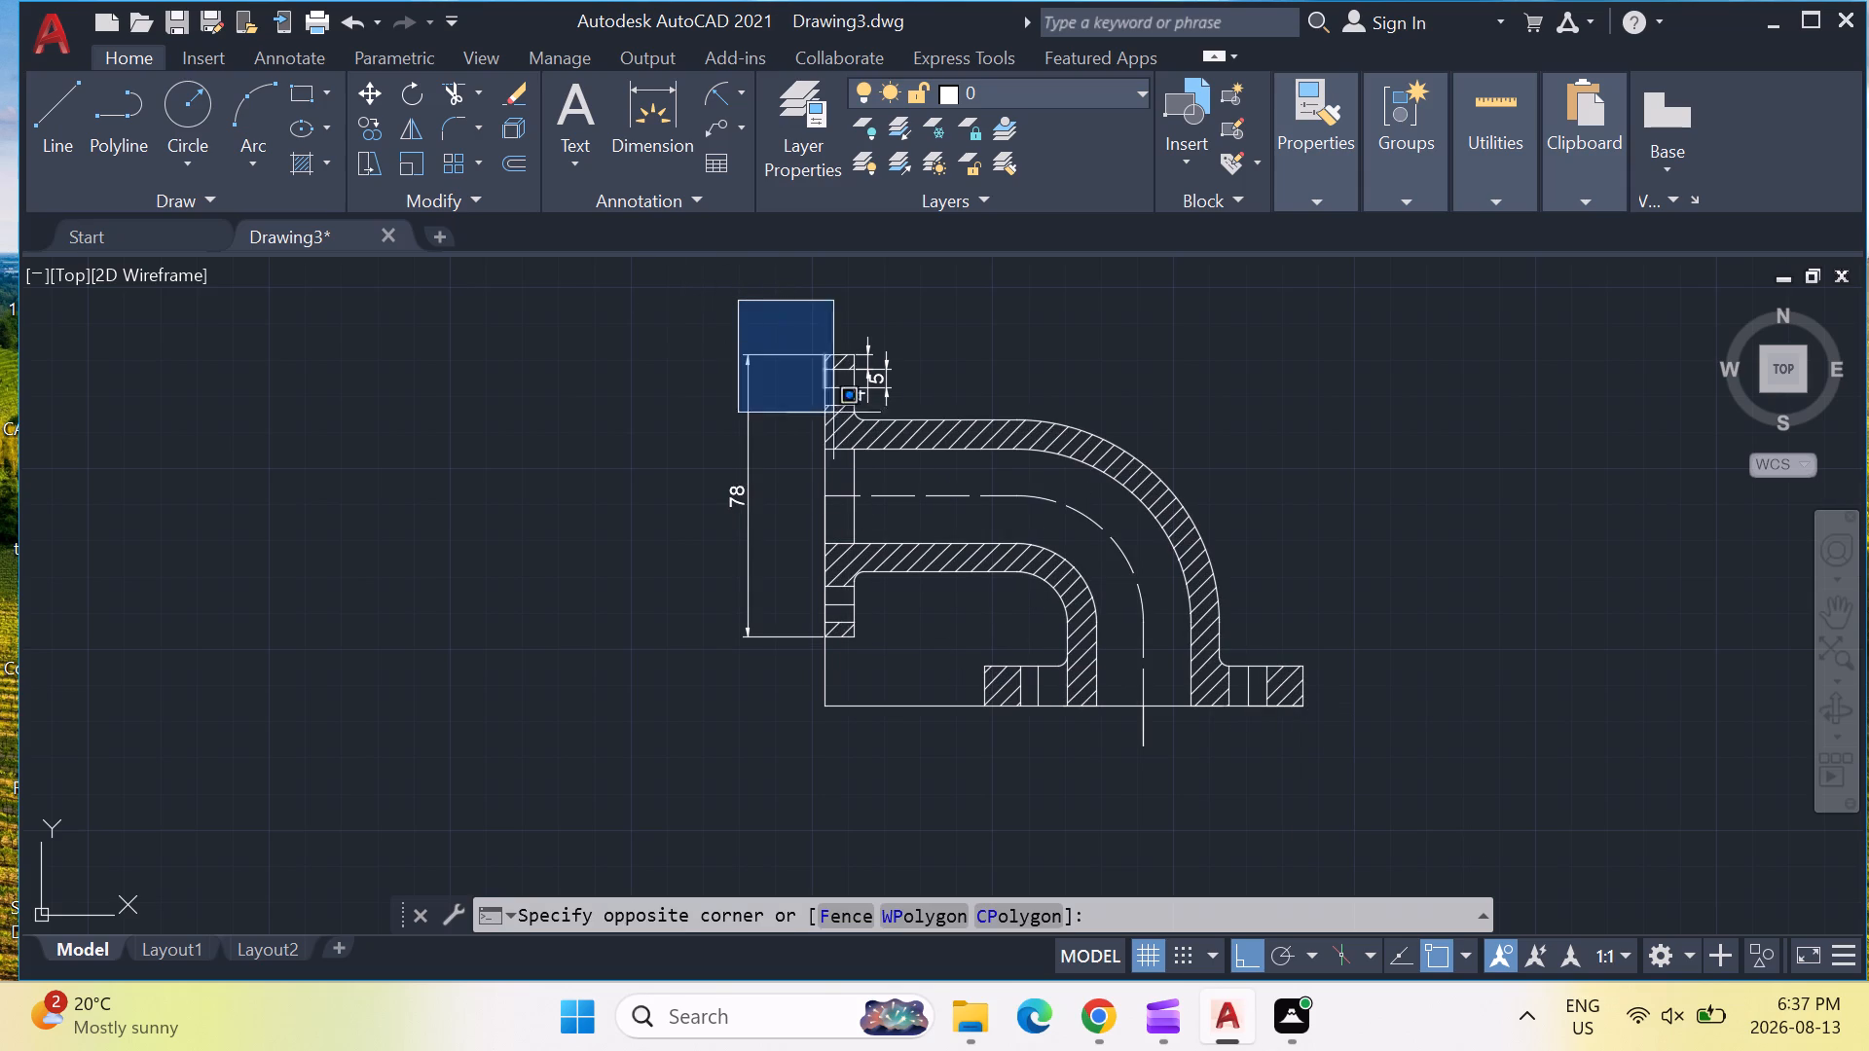
click(1361, 756)
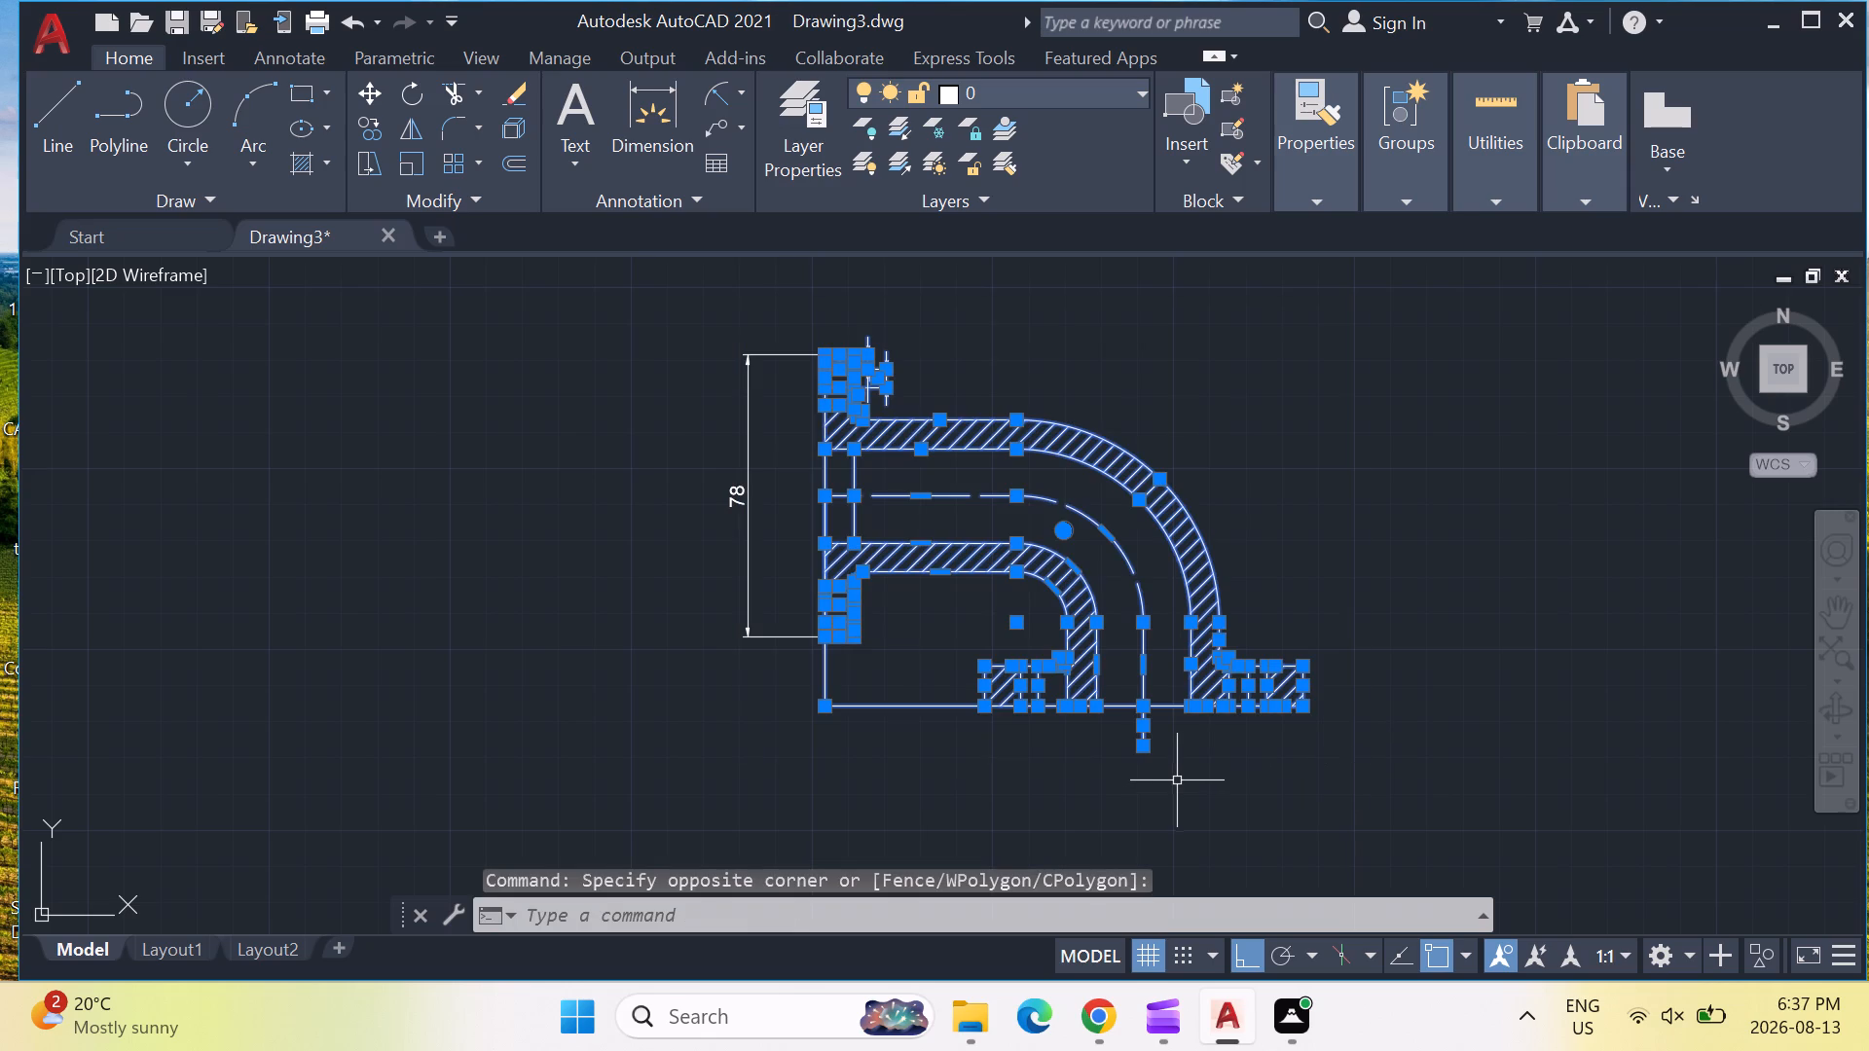
text(co)
key(Return)
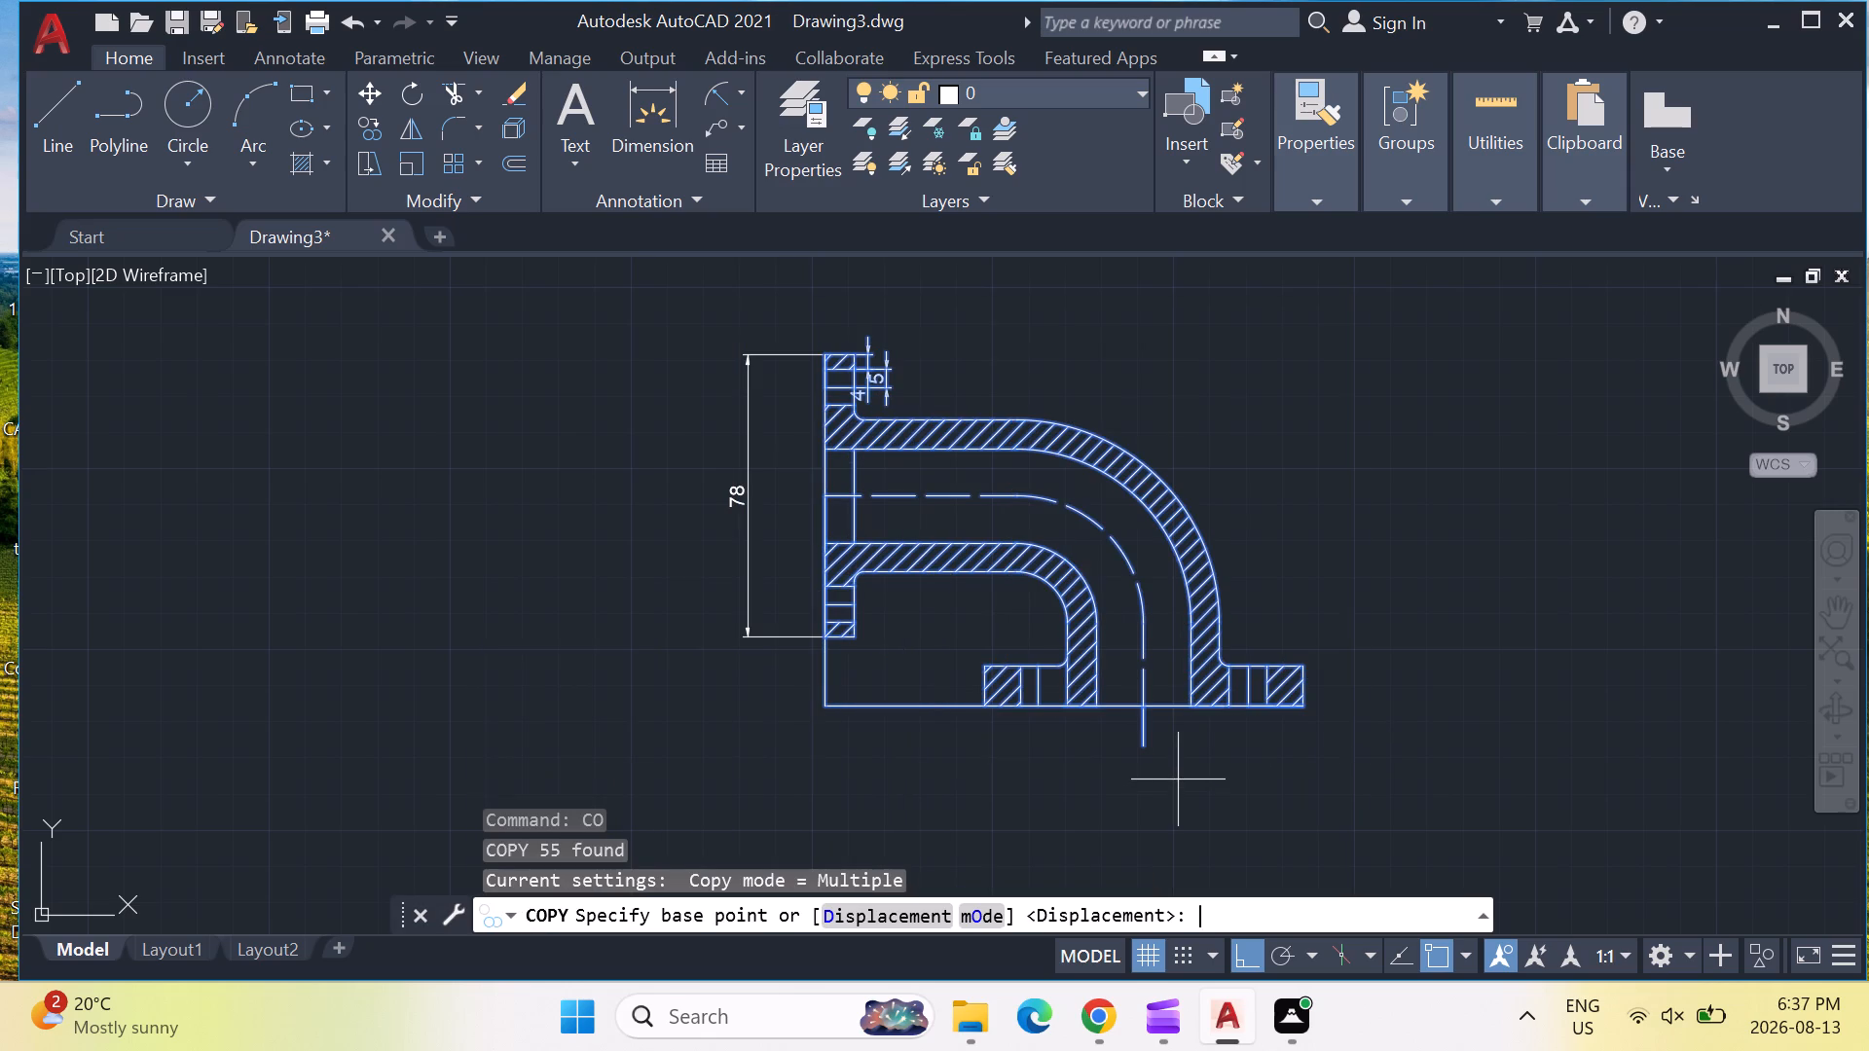
click(827, 707)
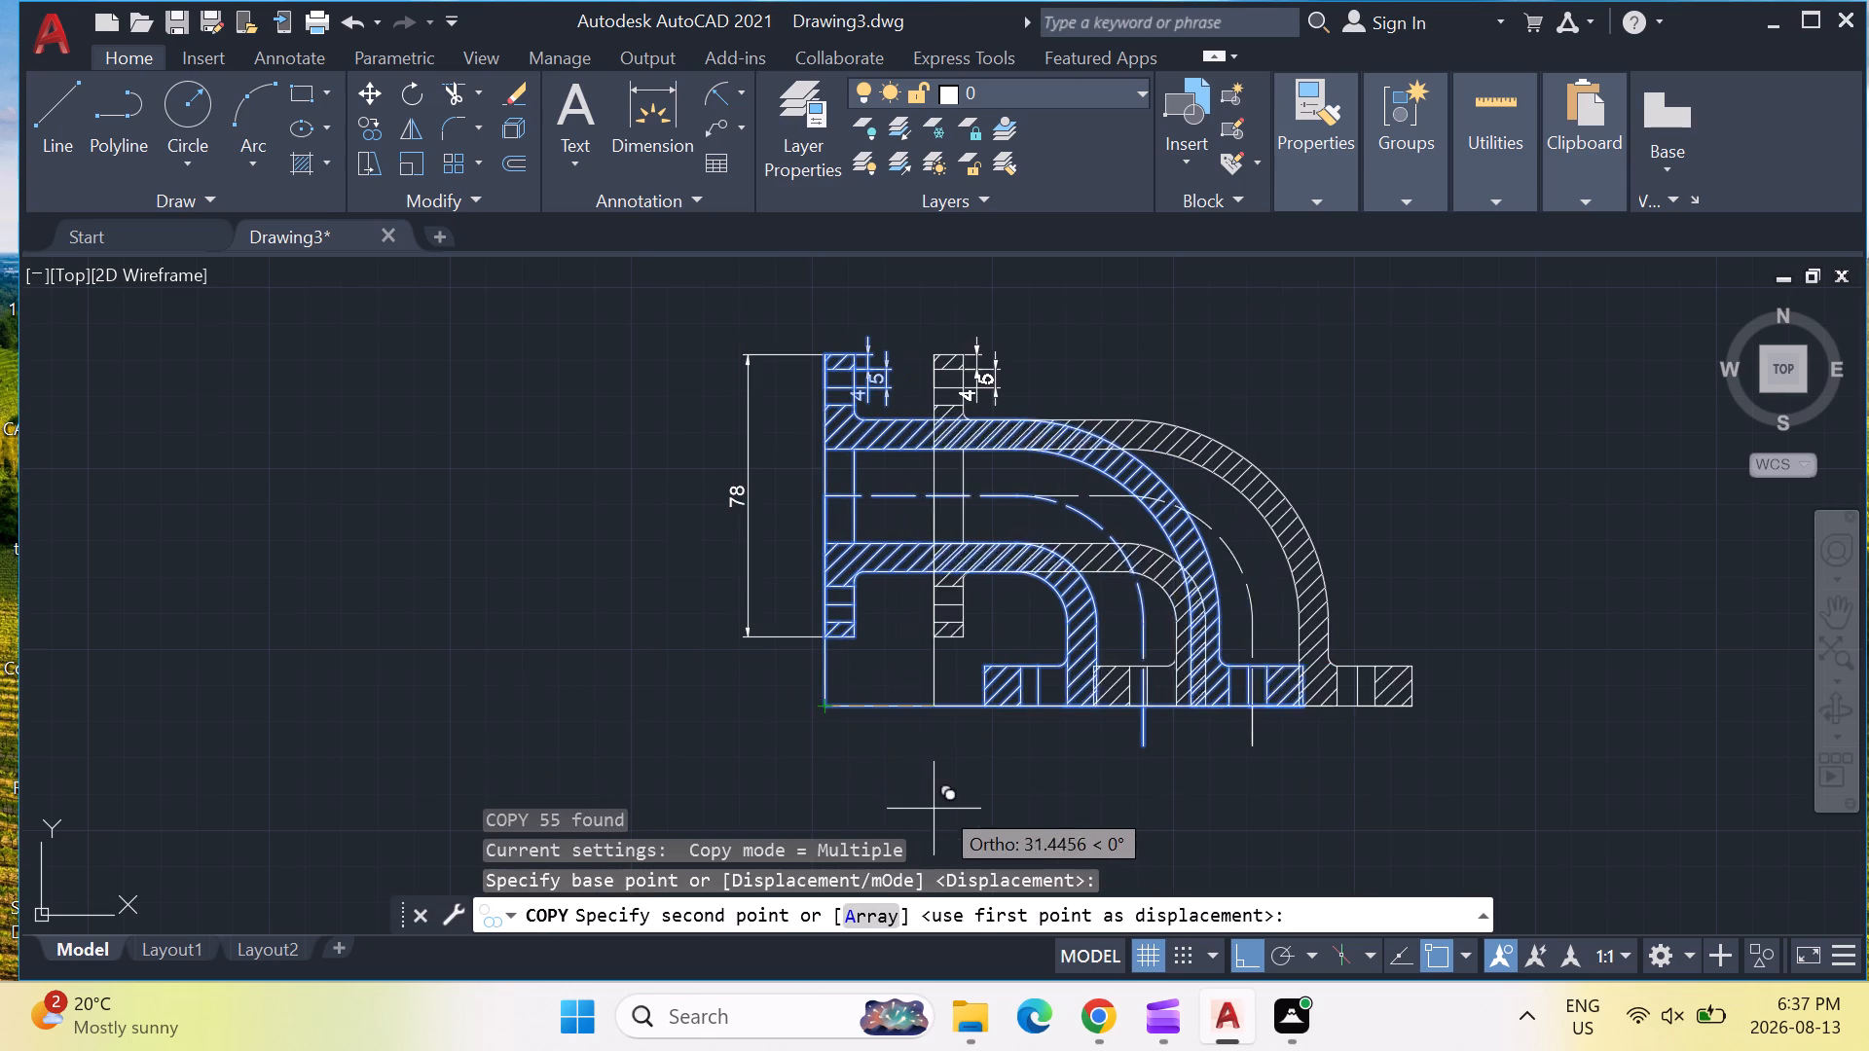
scroll(959, 779, down, 1)
middle_drag(1126, 834, 1109, 636)
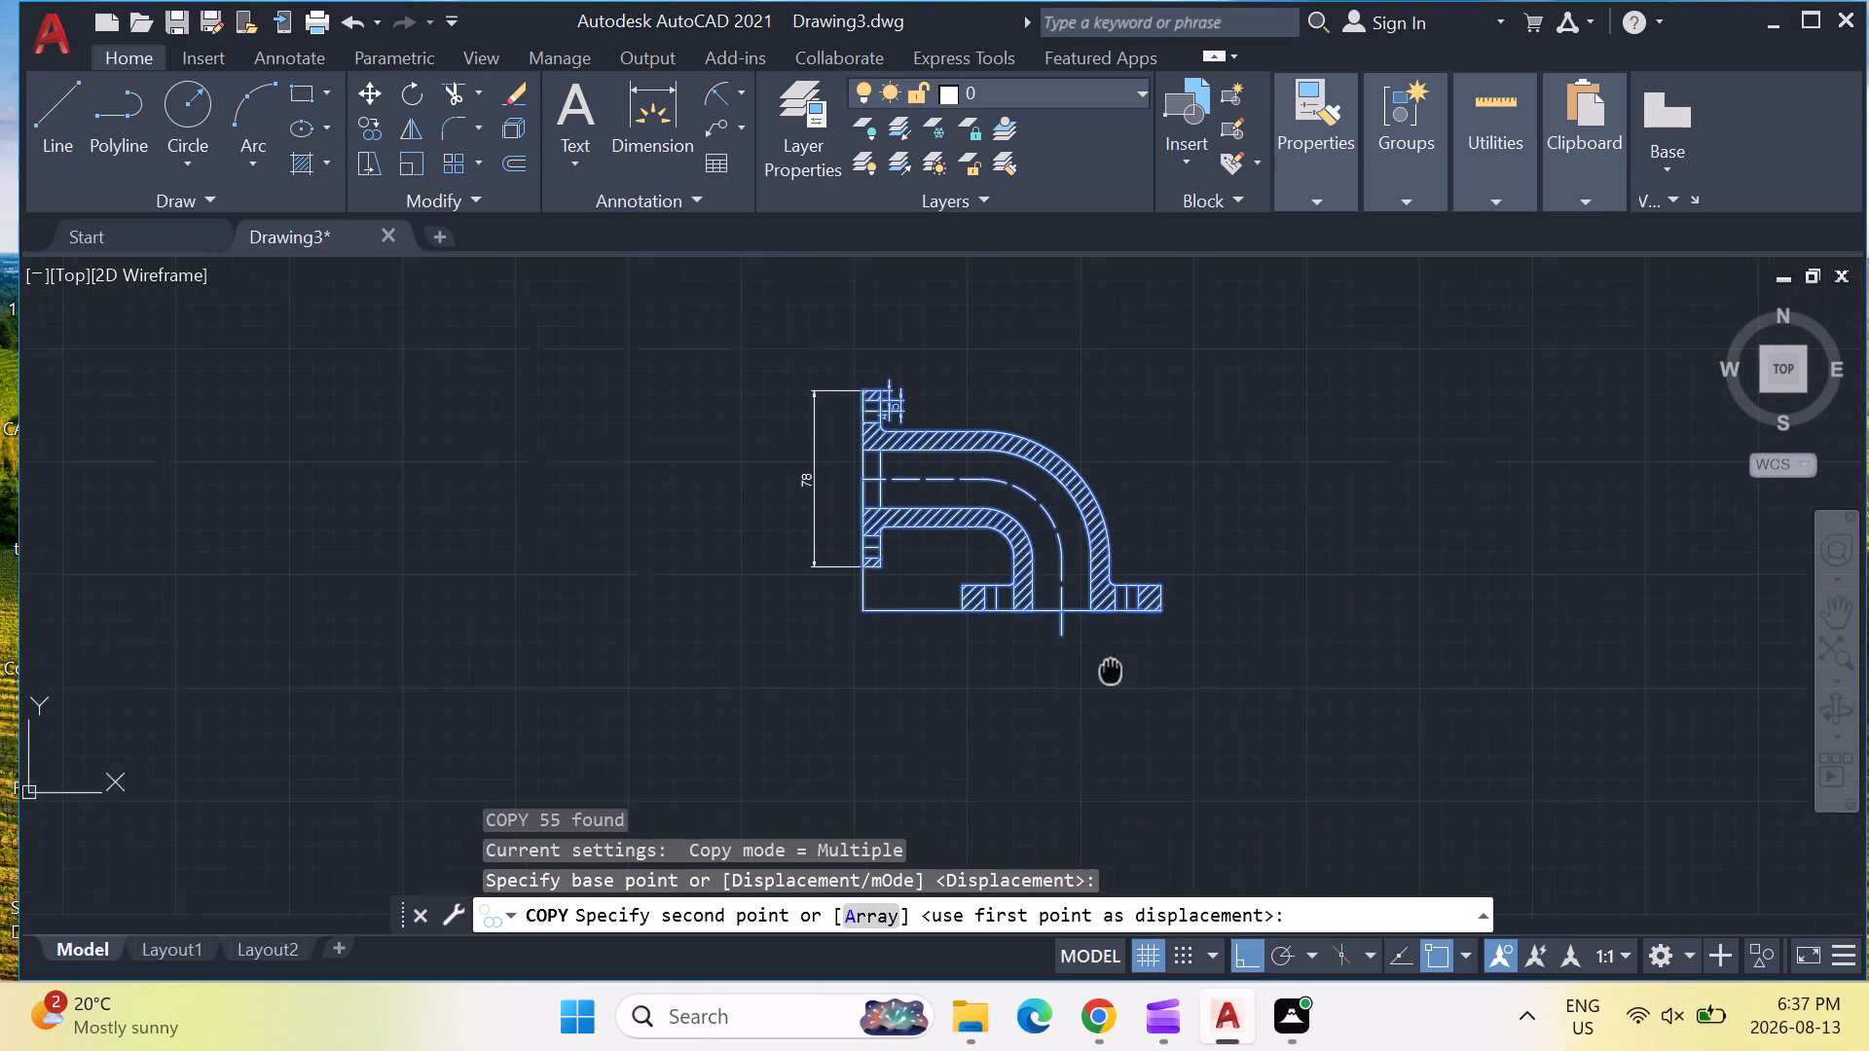
middle_drag(1109, 636, 1112, 602)
scroll(1109, 609, down, 2)
scroll(1062, 675, down, 5)
scroll(1044, 719, up, 2)
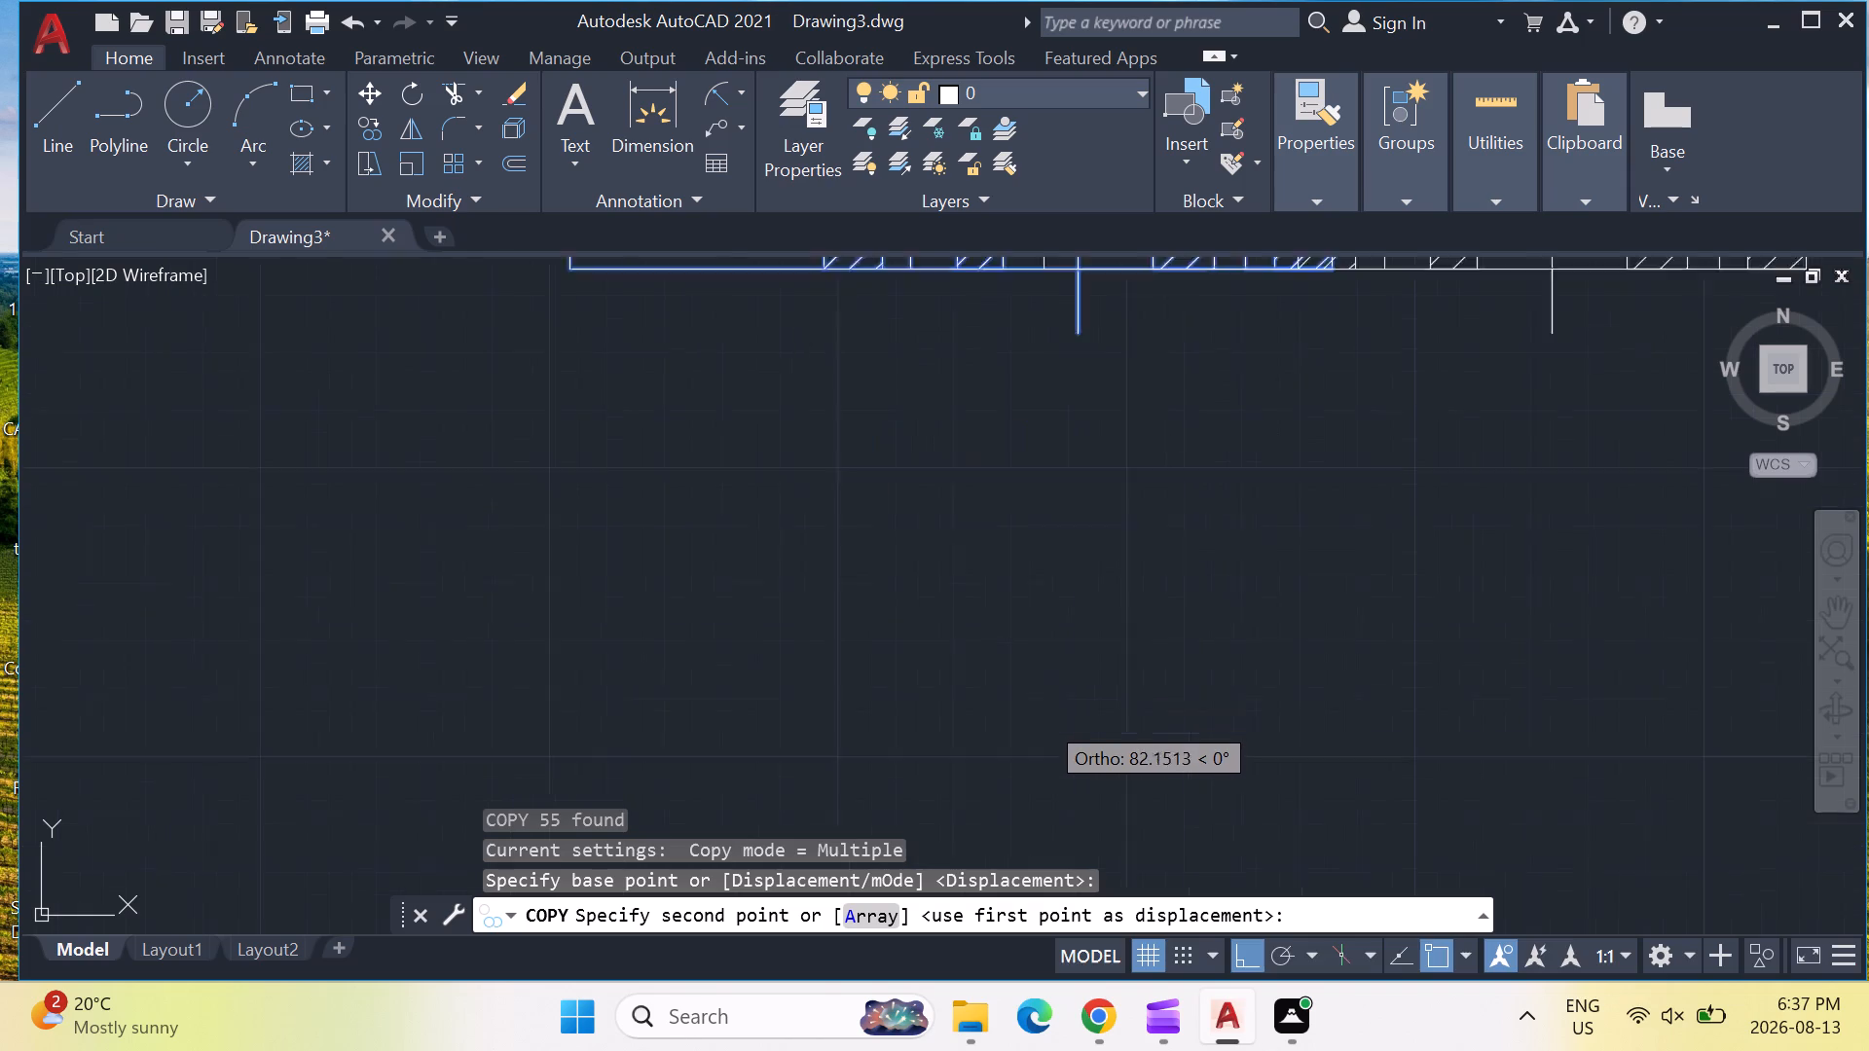
scroll(1044, 719, up, 2)
scroll(1044, 719, down, 7)
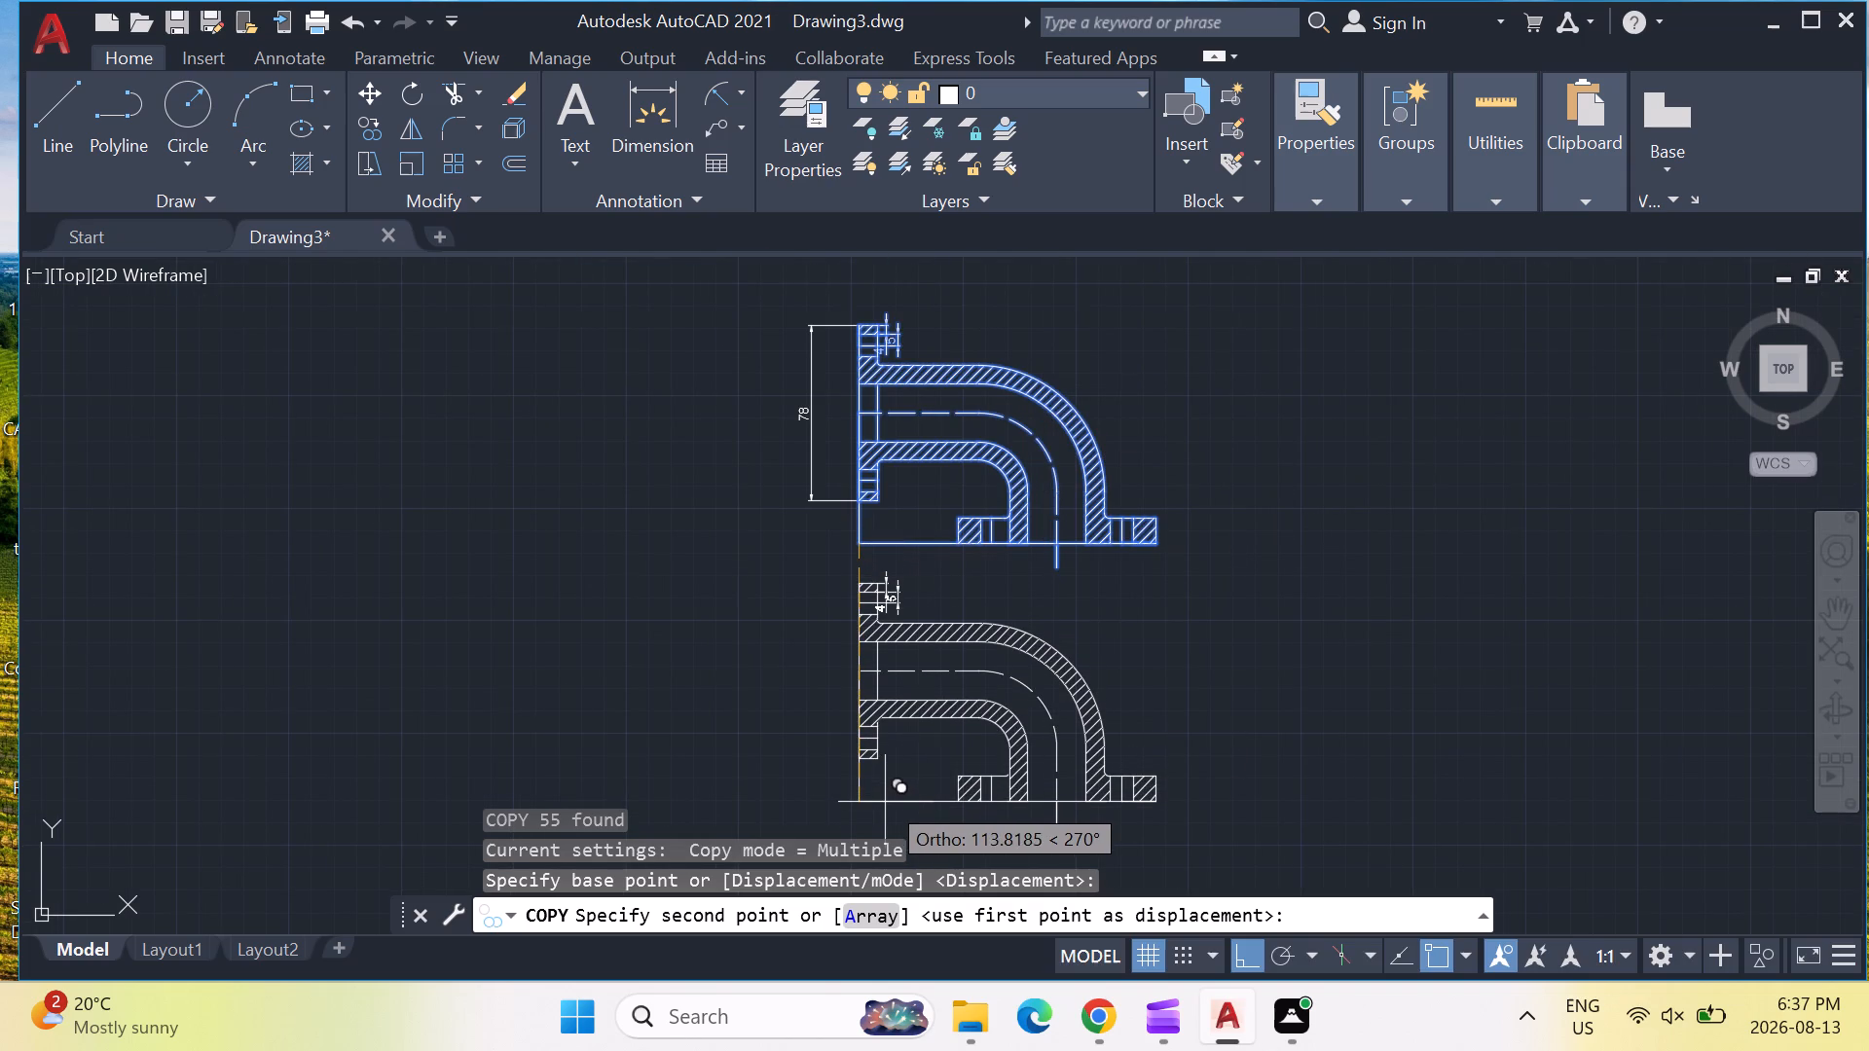
click(884, 821)
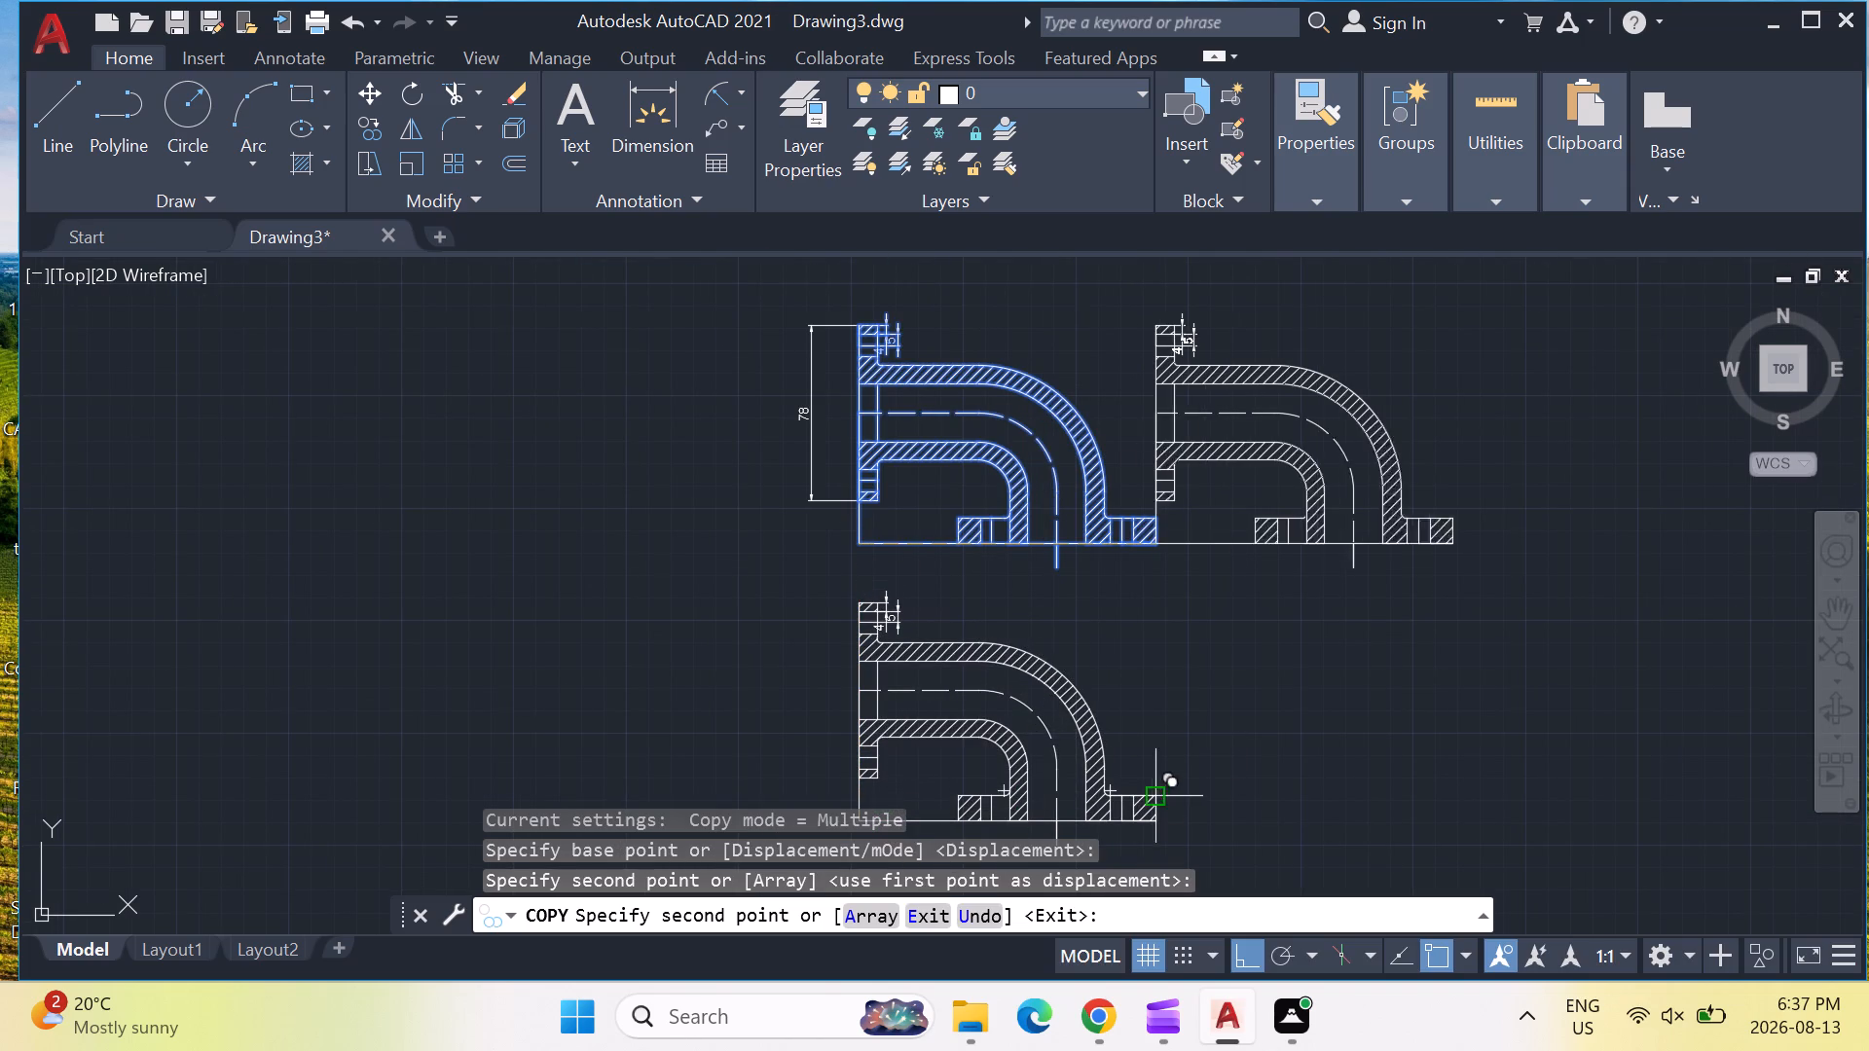
key(Escape)
key(Escape)
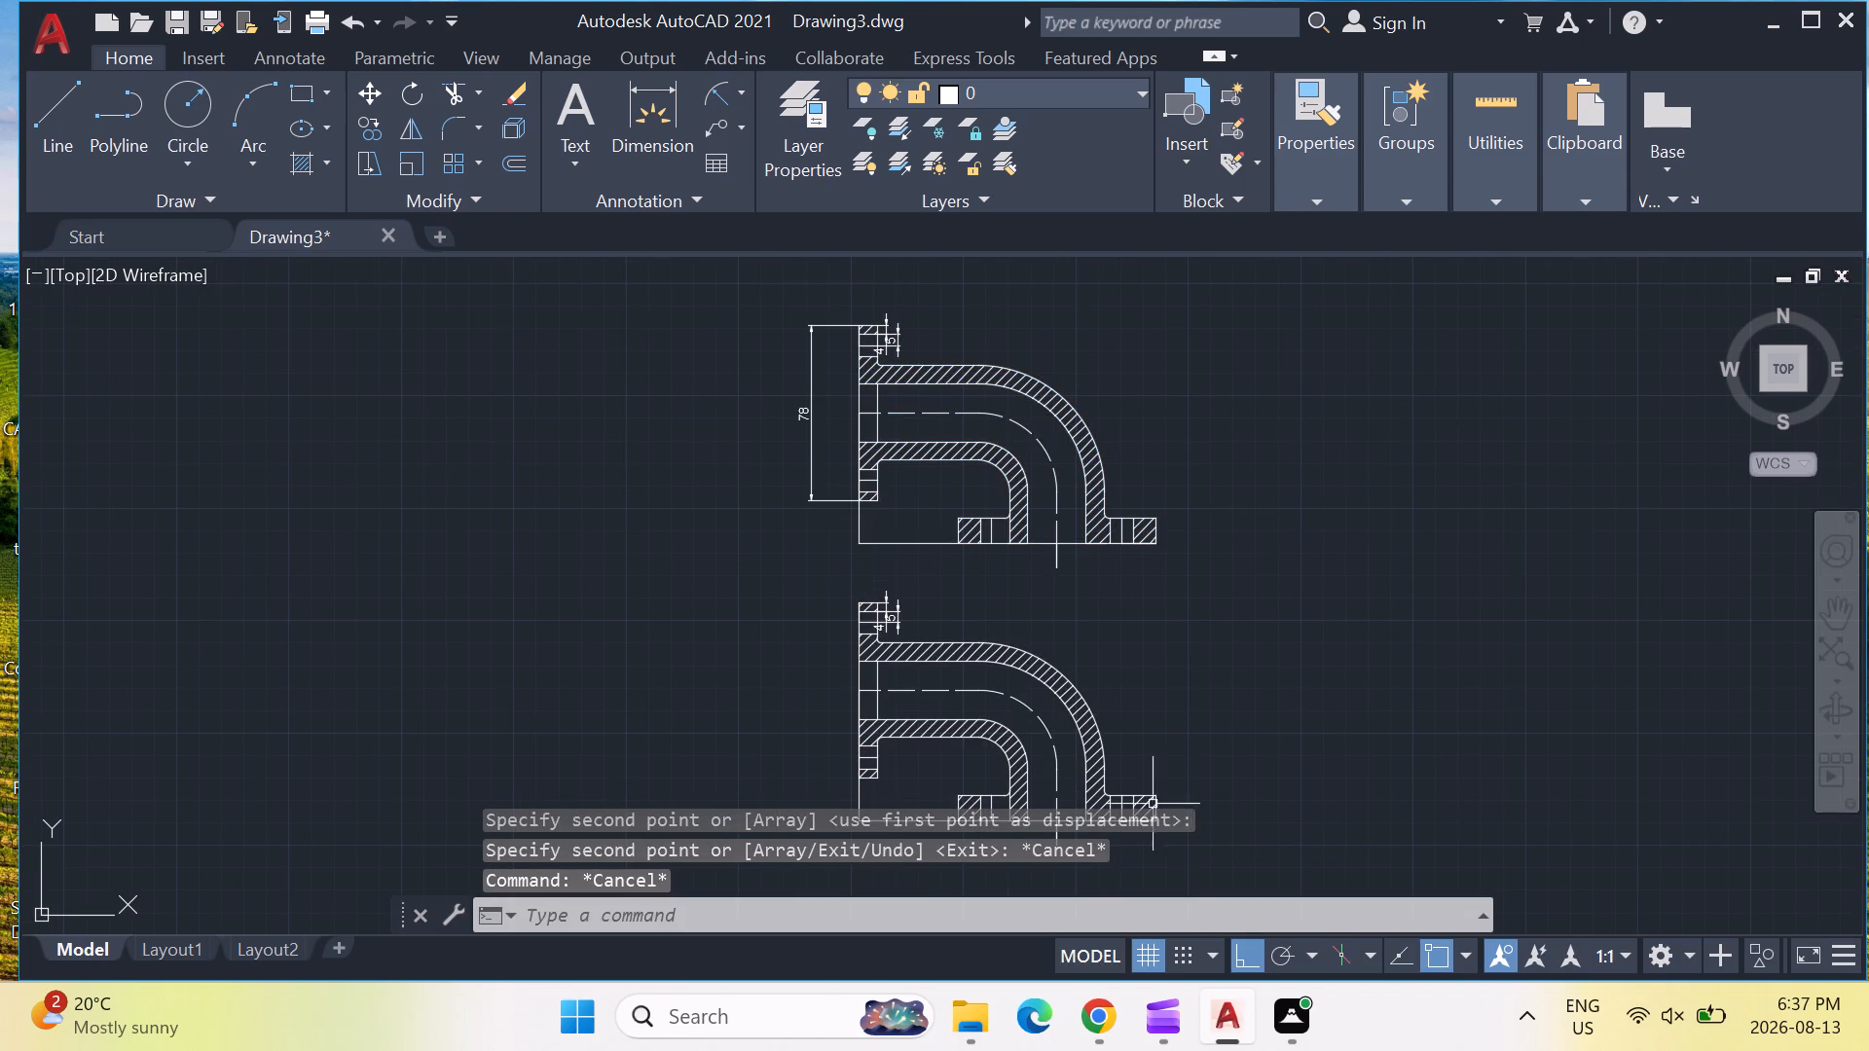
Delete the 5 and 4 dimensions beside the left flange of the lower copy.
scroll(911, 606, up, 4)
click(776, 670)
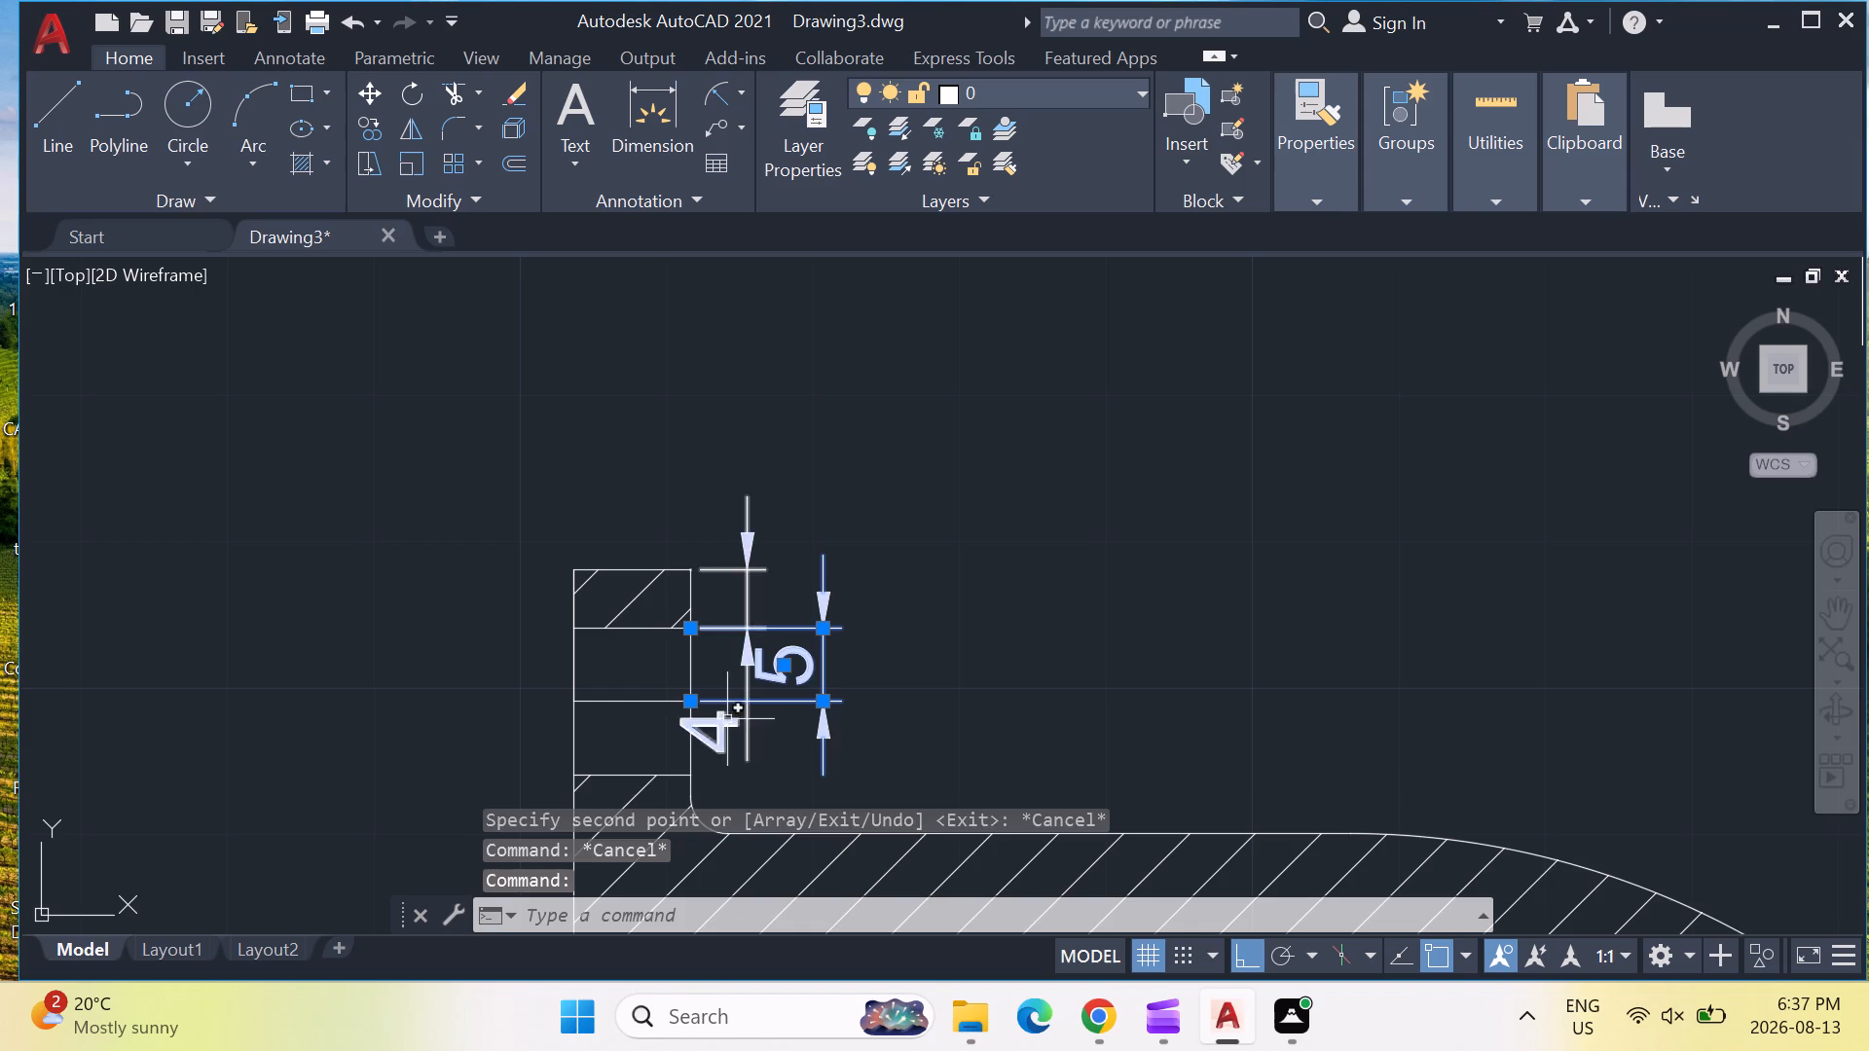
click(715, 737)
key(Delete)
key(Delete)
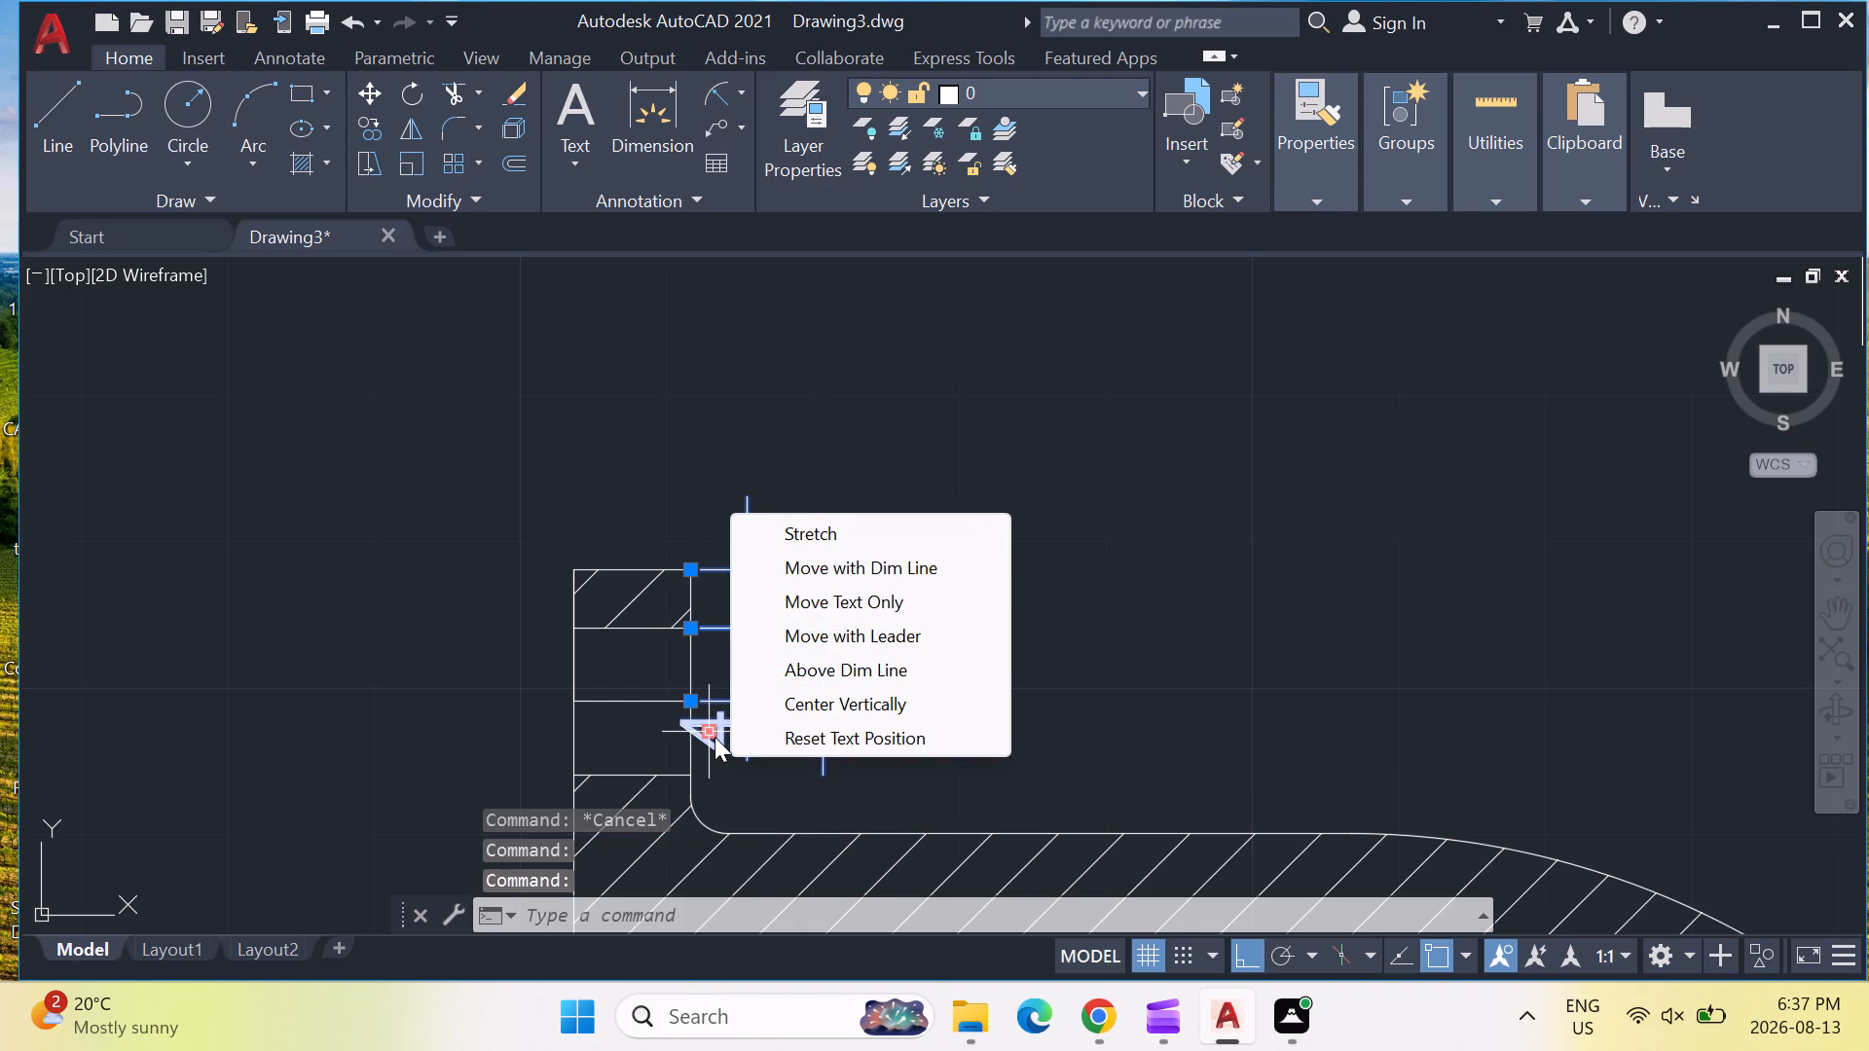
key(Delete)
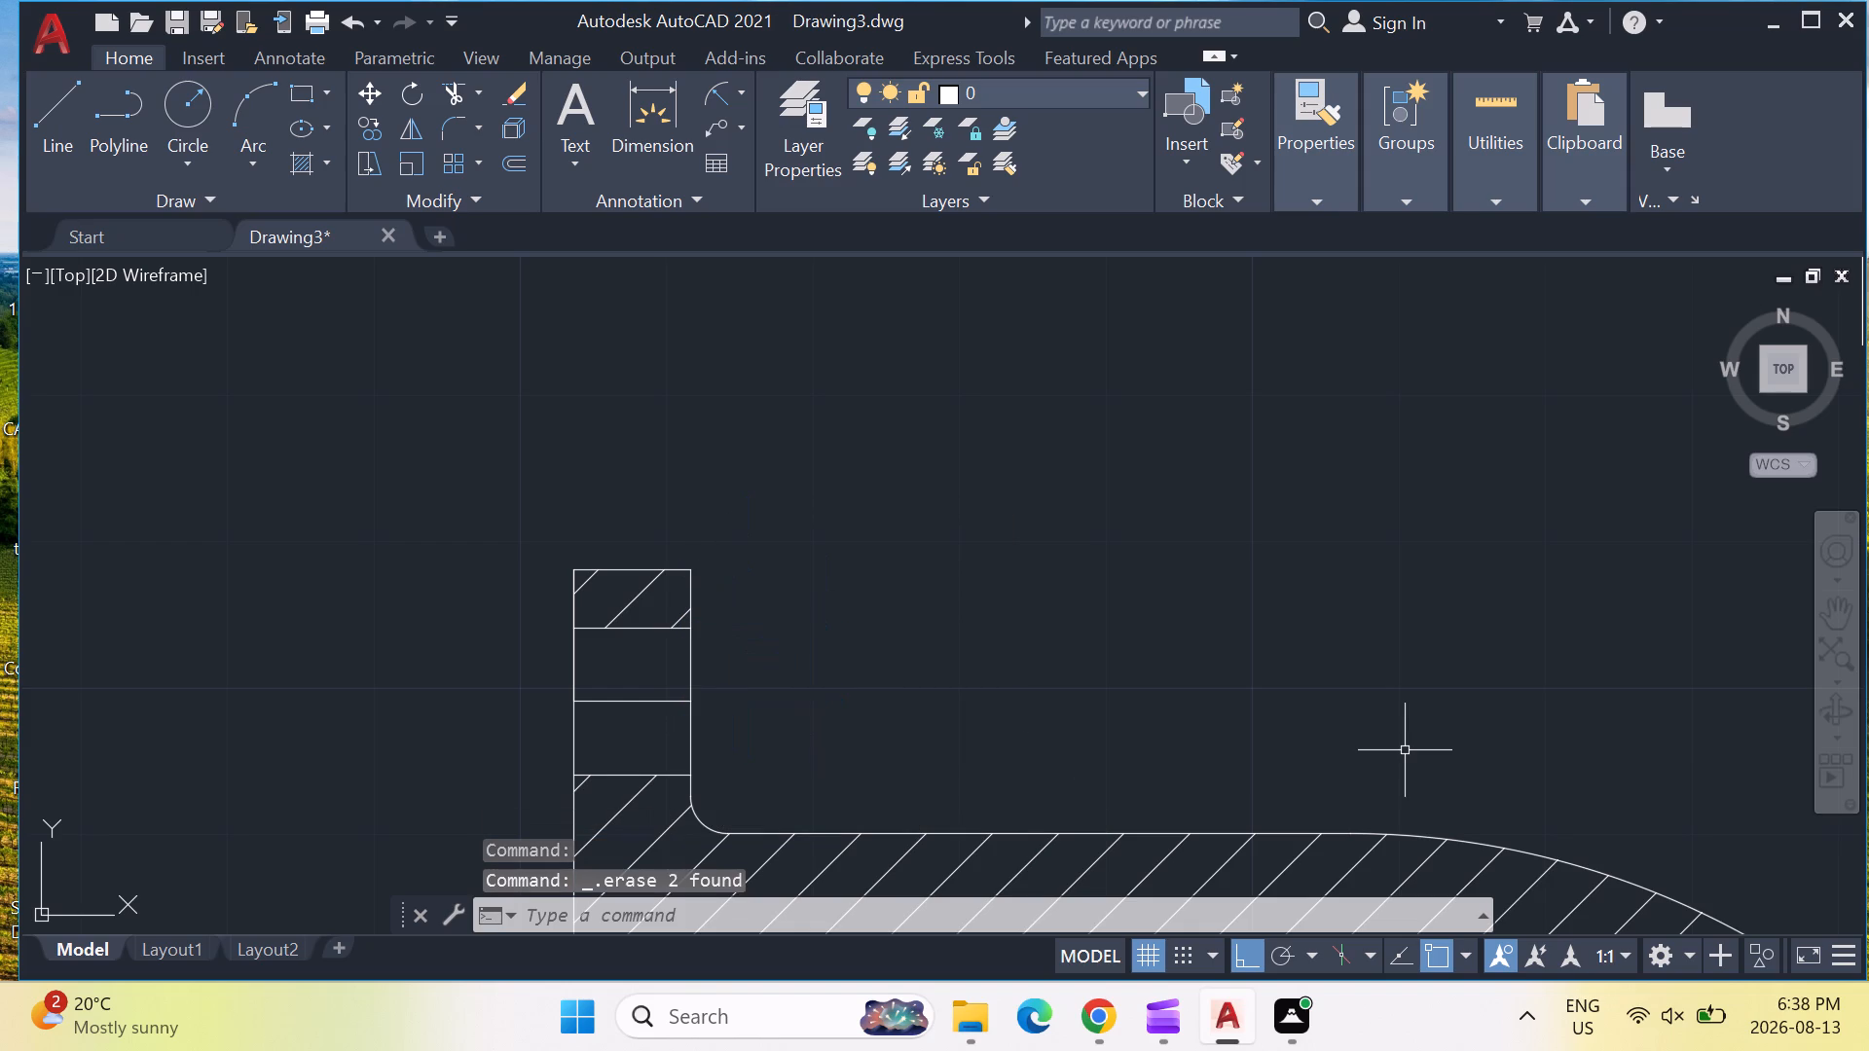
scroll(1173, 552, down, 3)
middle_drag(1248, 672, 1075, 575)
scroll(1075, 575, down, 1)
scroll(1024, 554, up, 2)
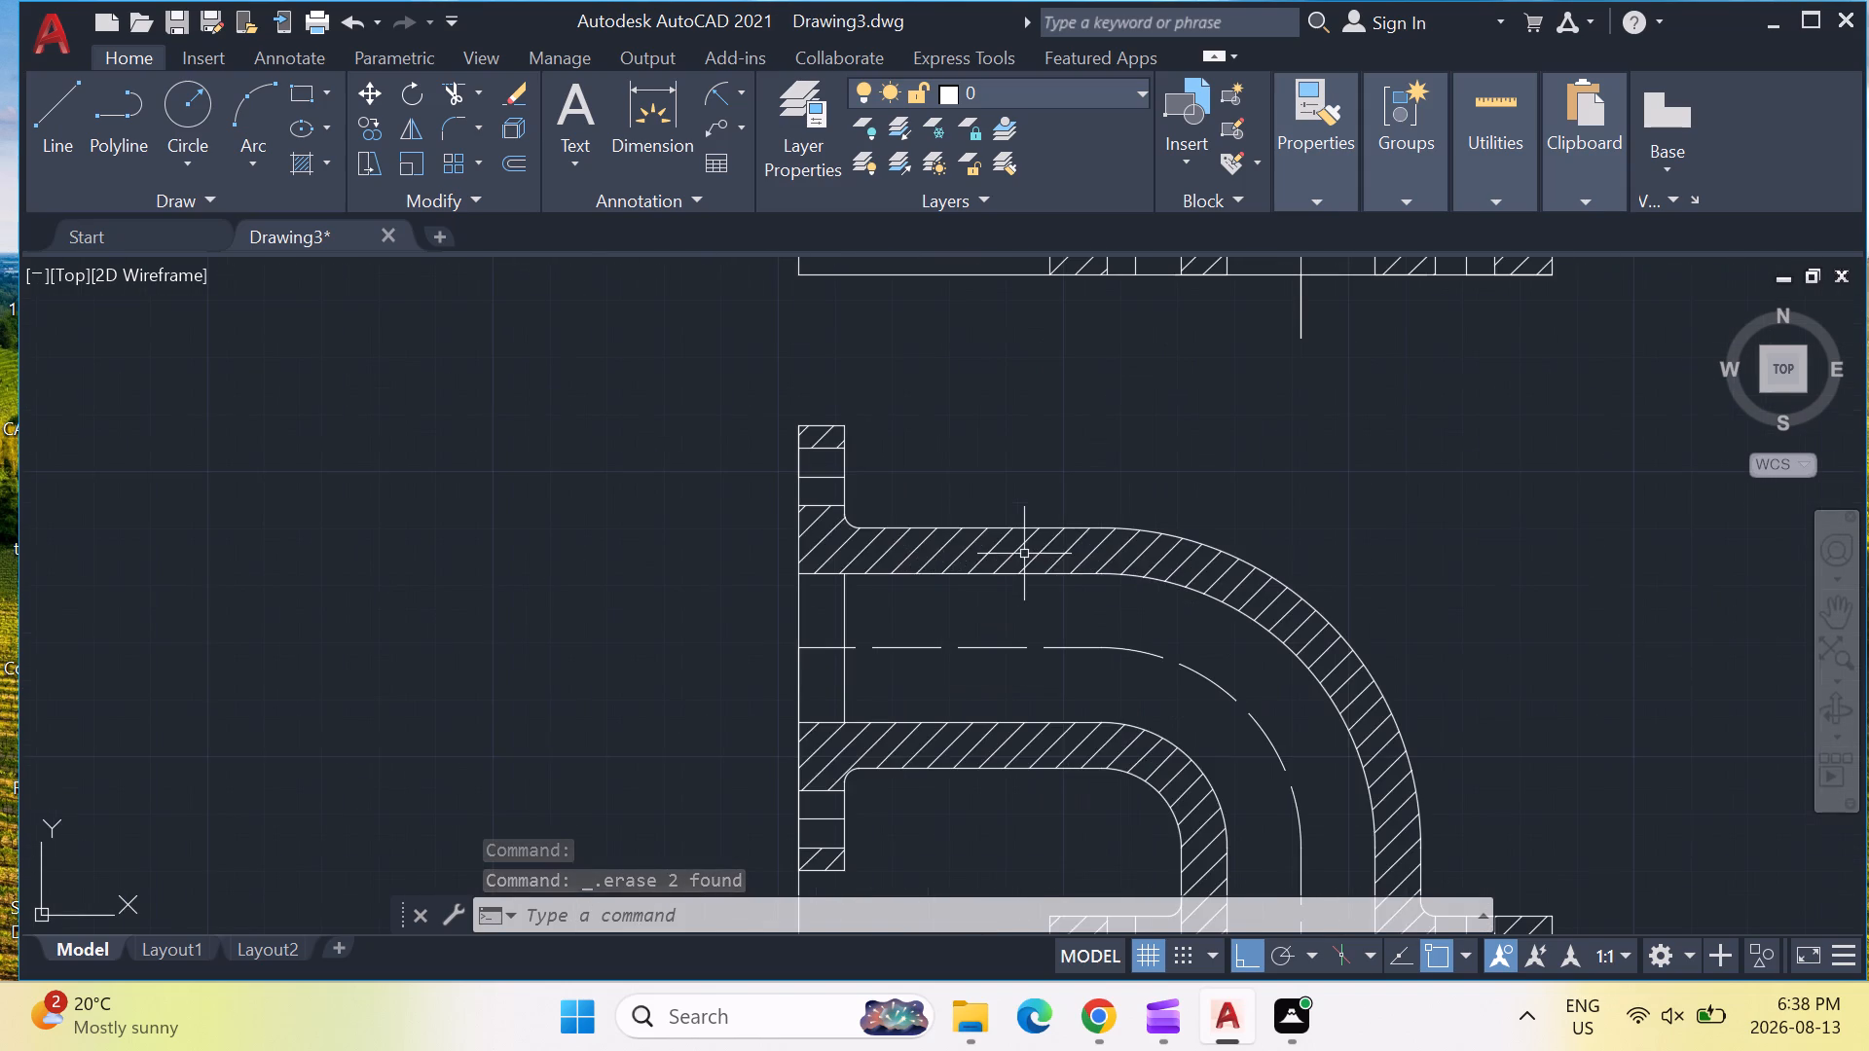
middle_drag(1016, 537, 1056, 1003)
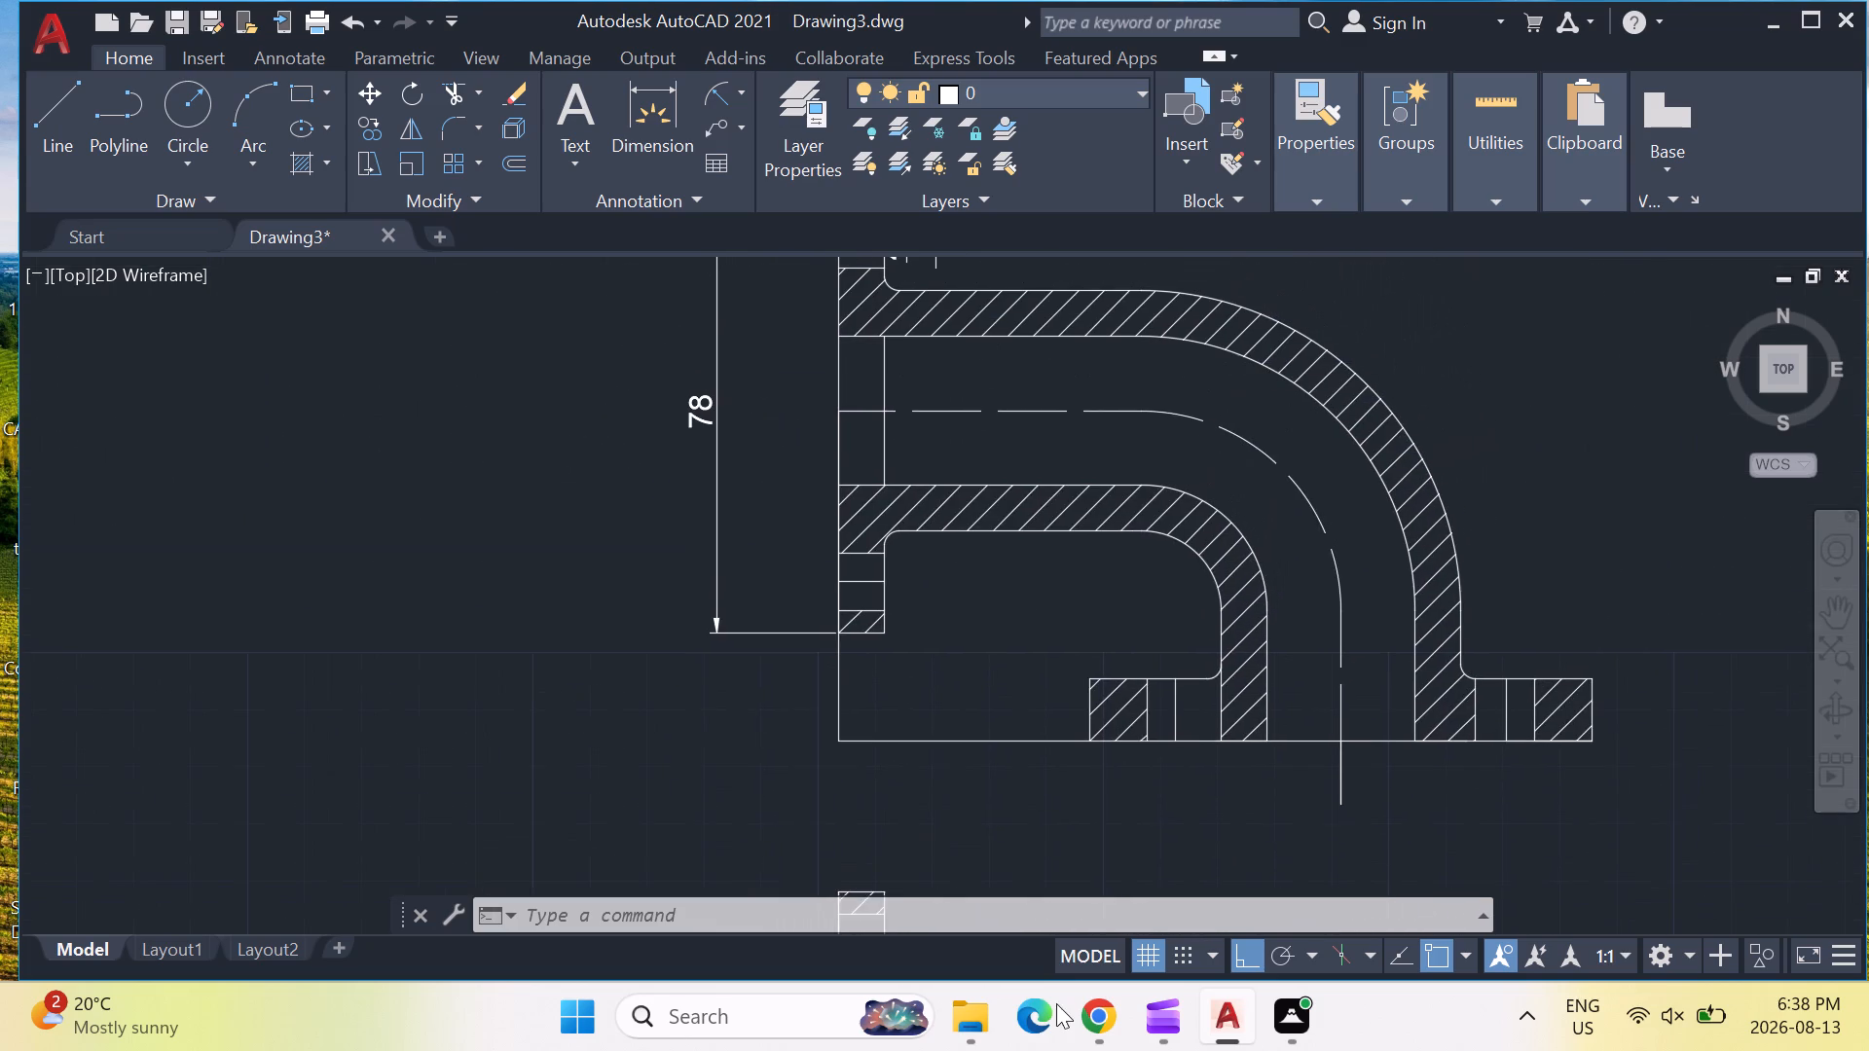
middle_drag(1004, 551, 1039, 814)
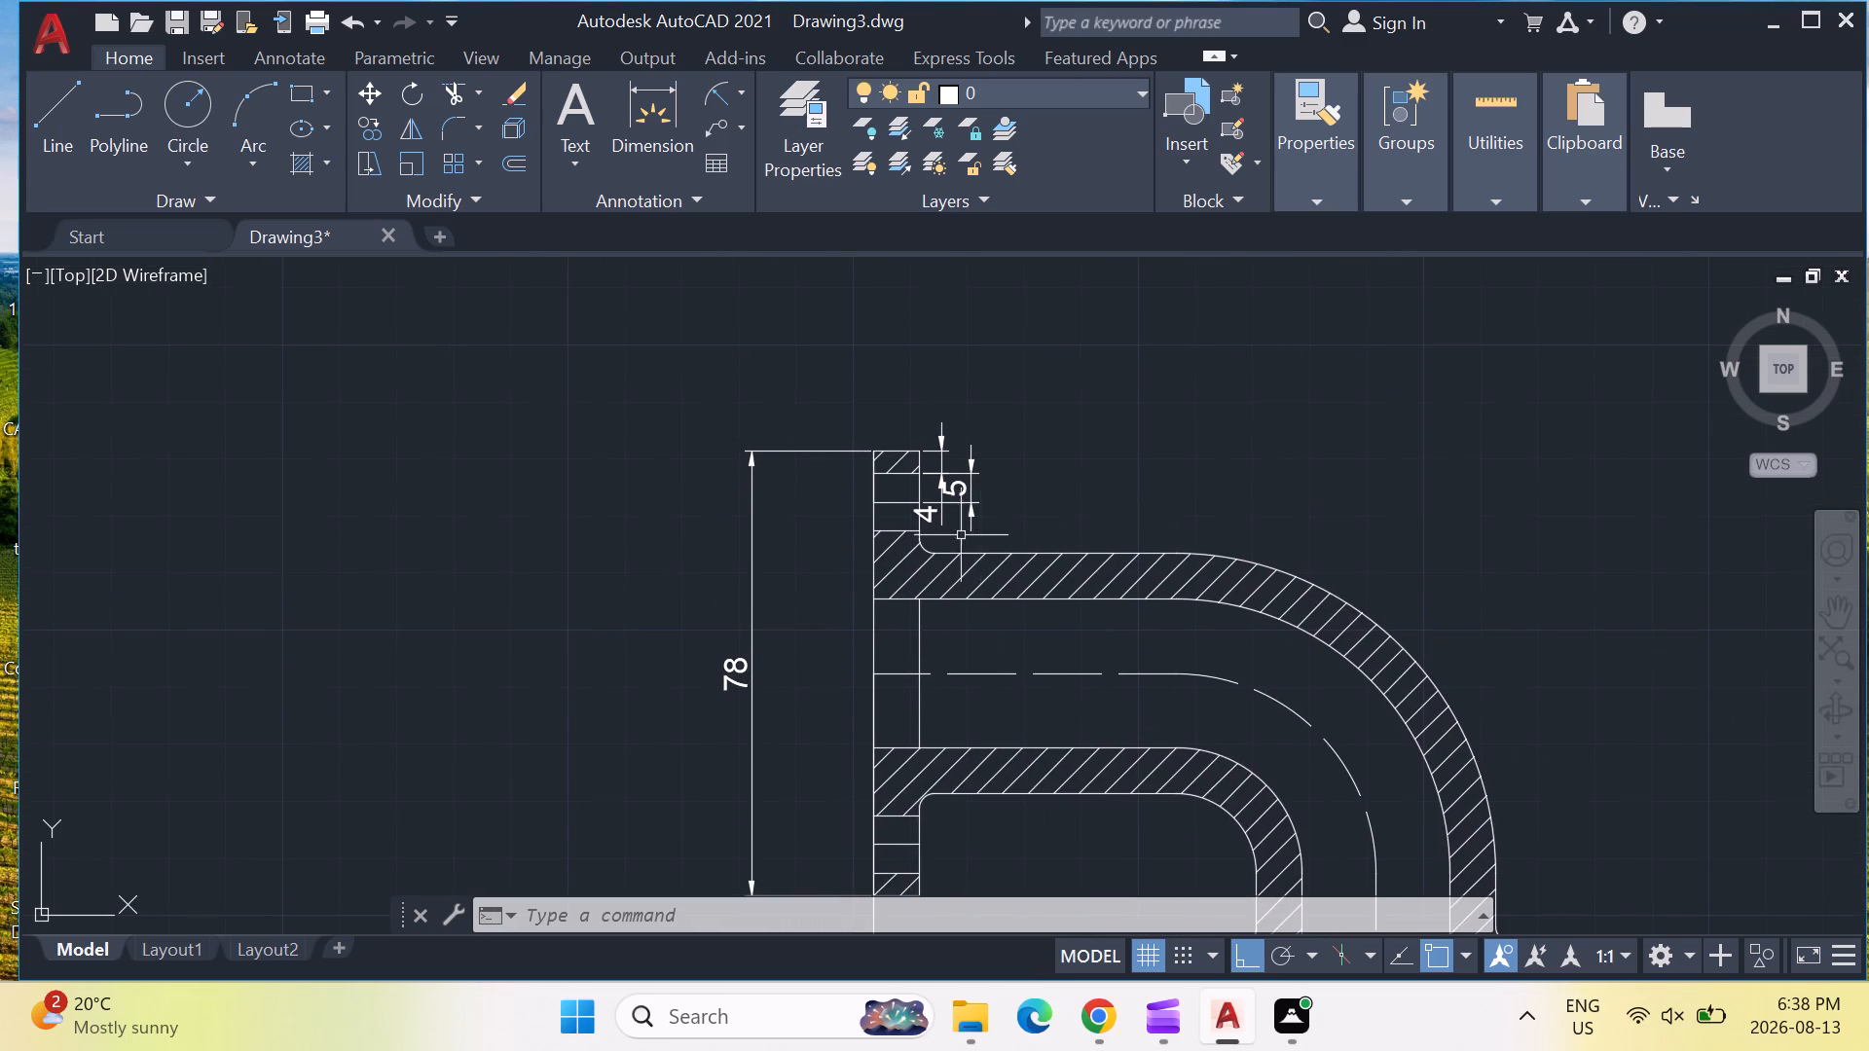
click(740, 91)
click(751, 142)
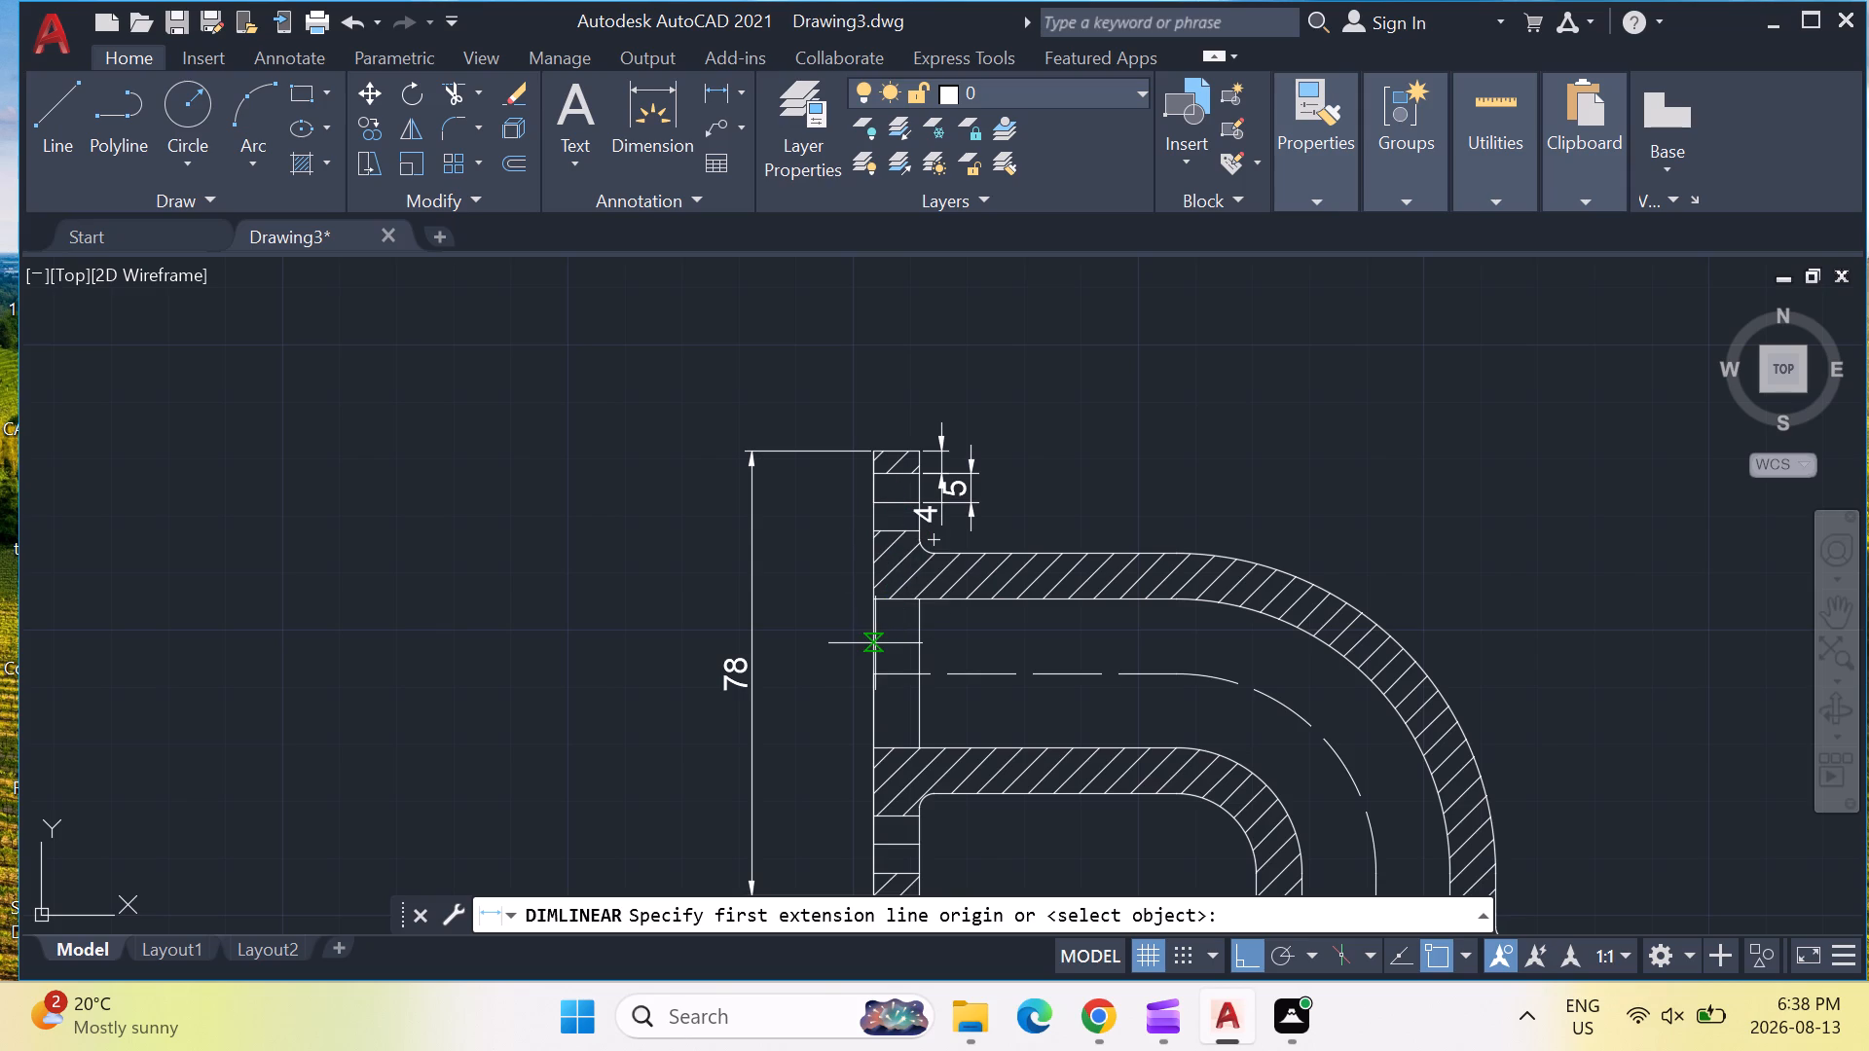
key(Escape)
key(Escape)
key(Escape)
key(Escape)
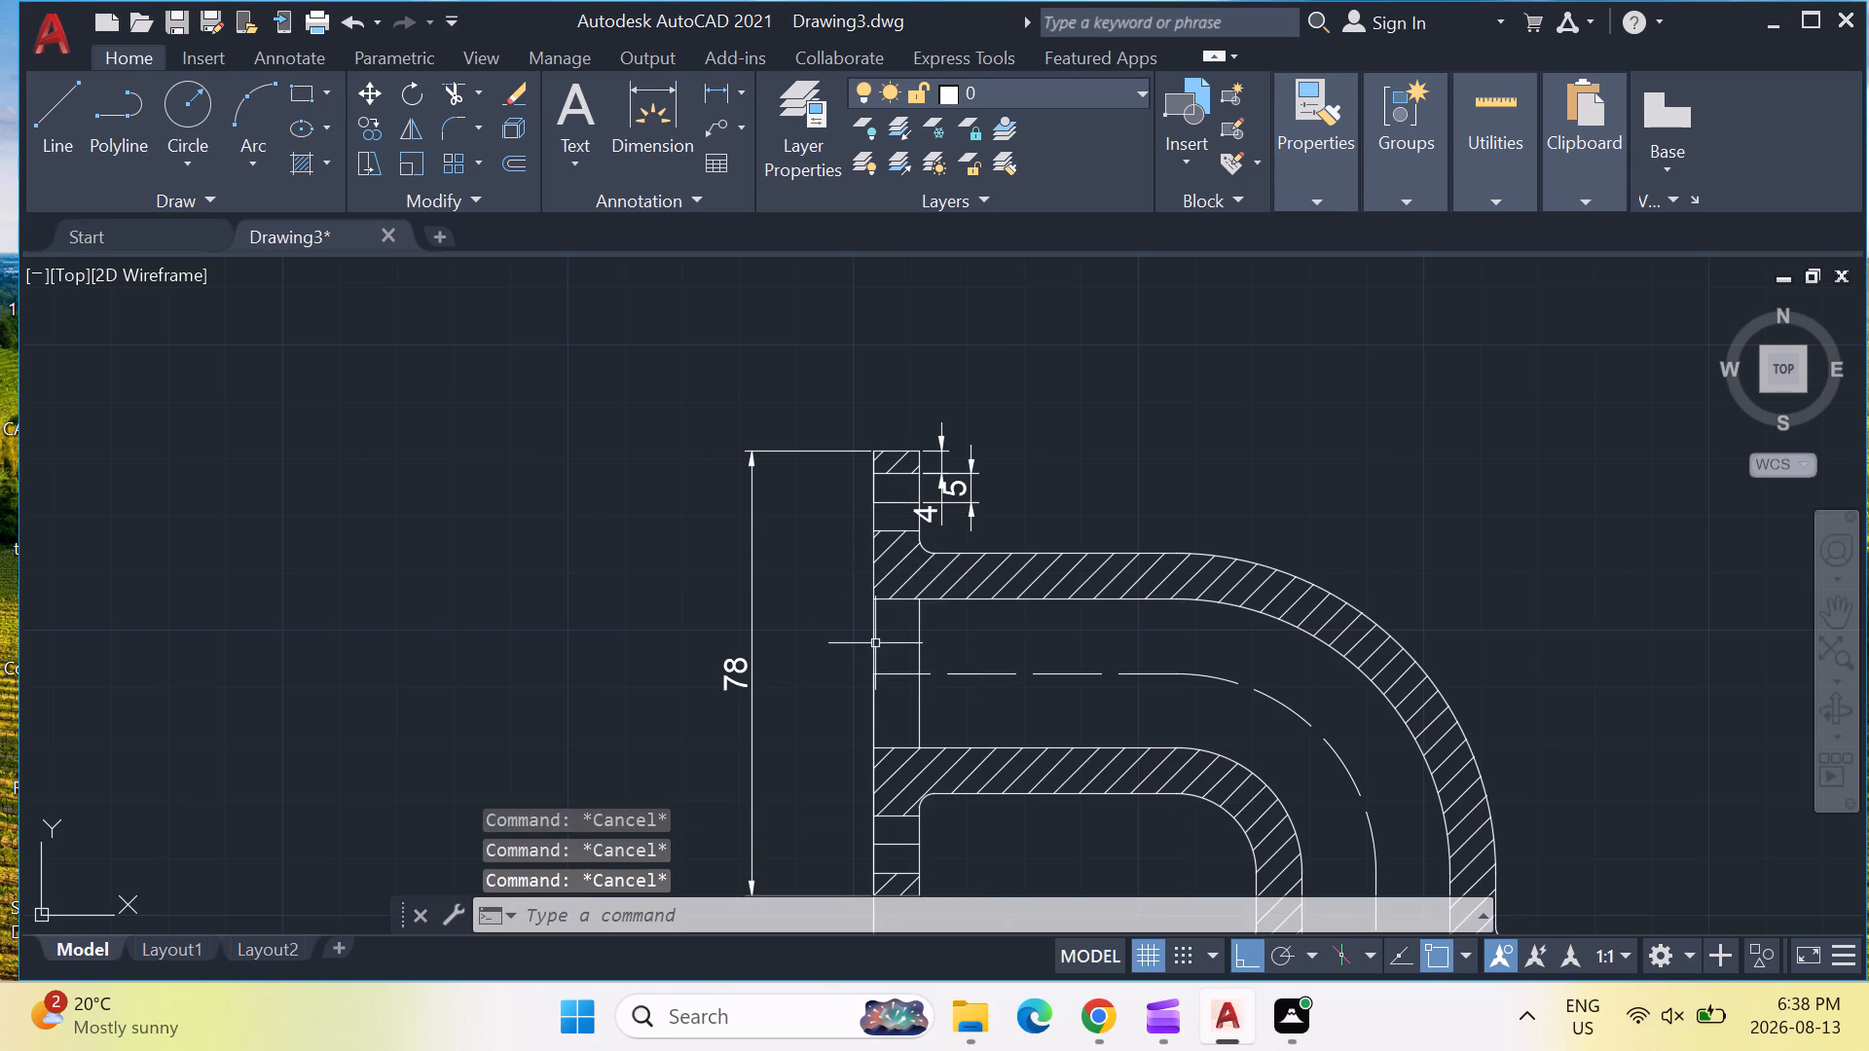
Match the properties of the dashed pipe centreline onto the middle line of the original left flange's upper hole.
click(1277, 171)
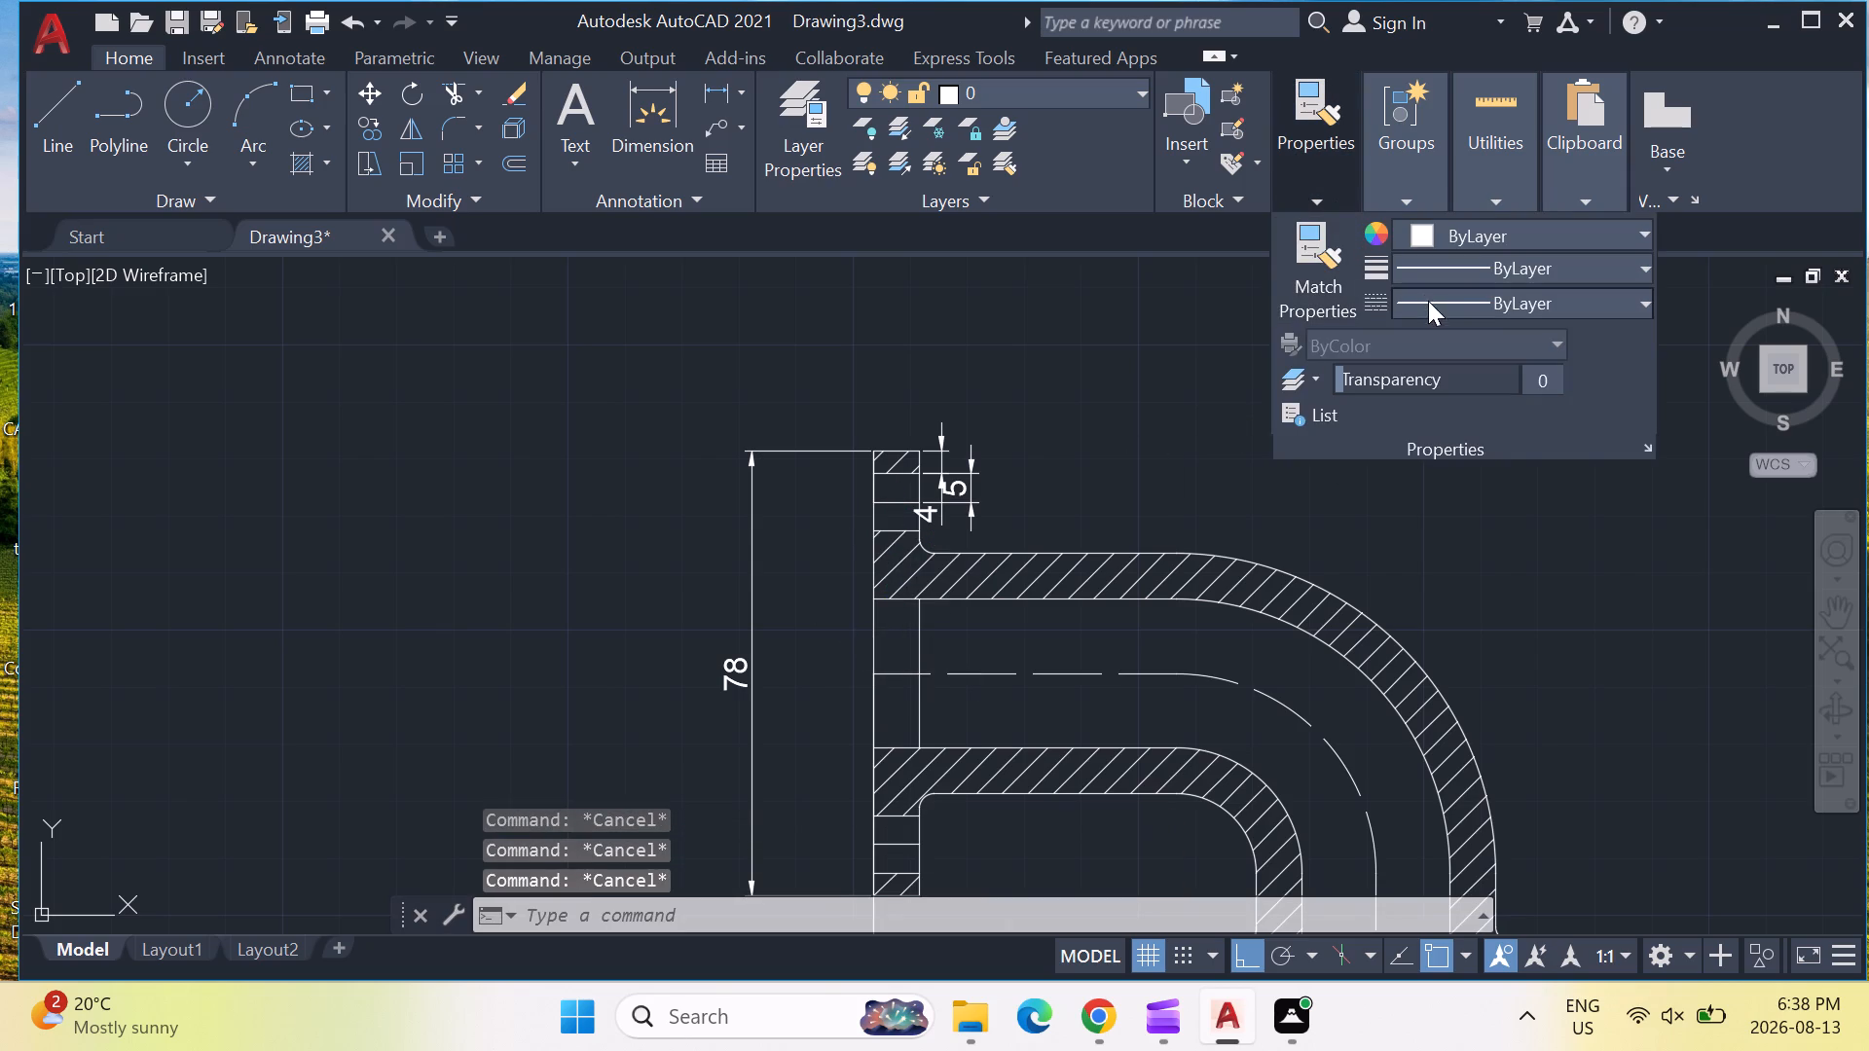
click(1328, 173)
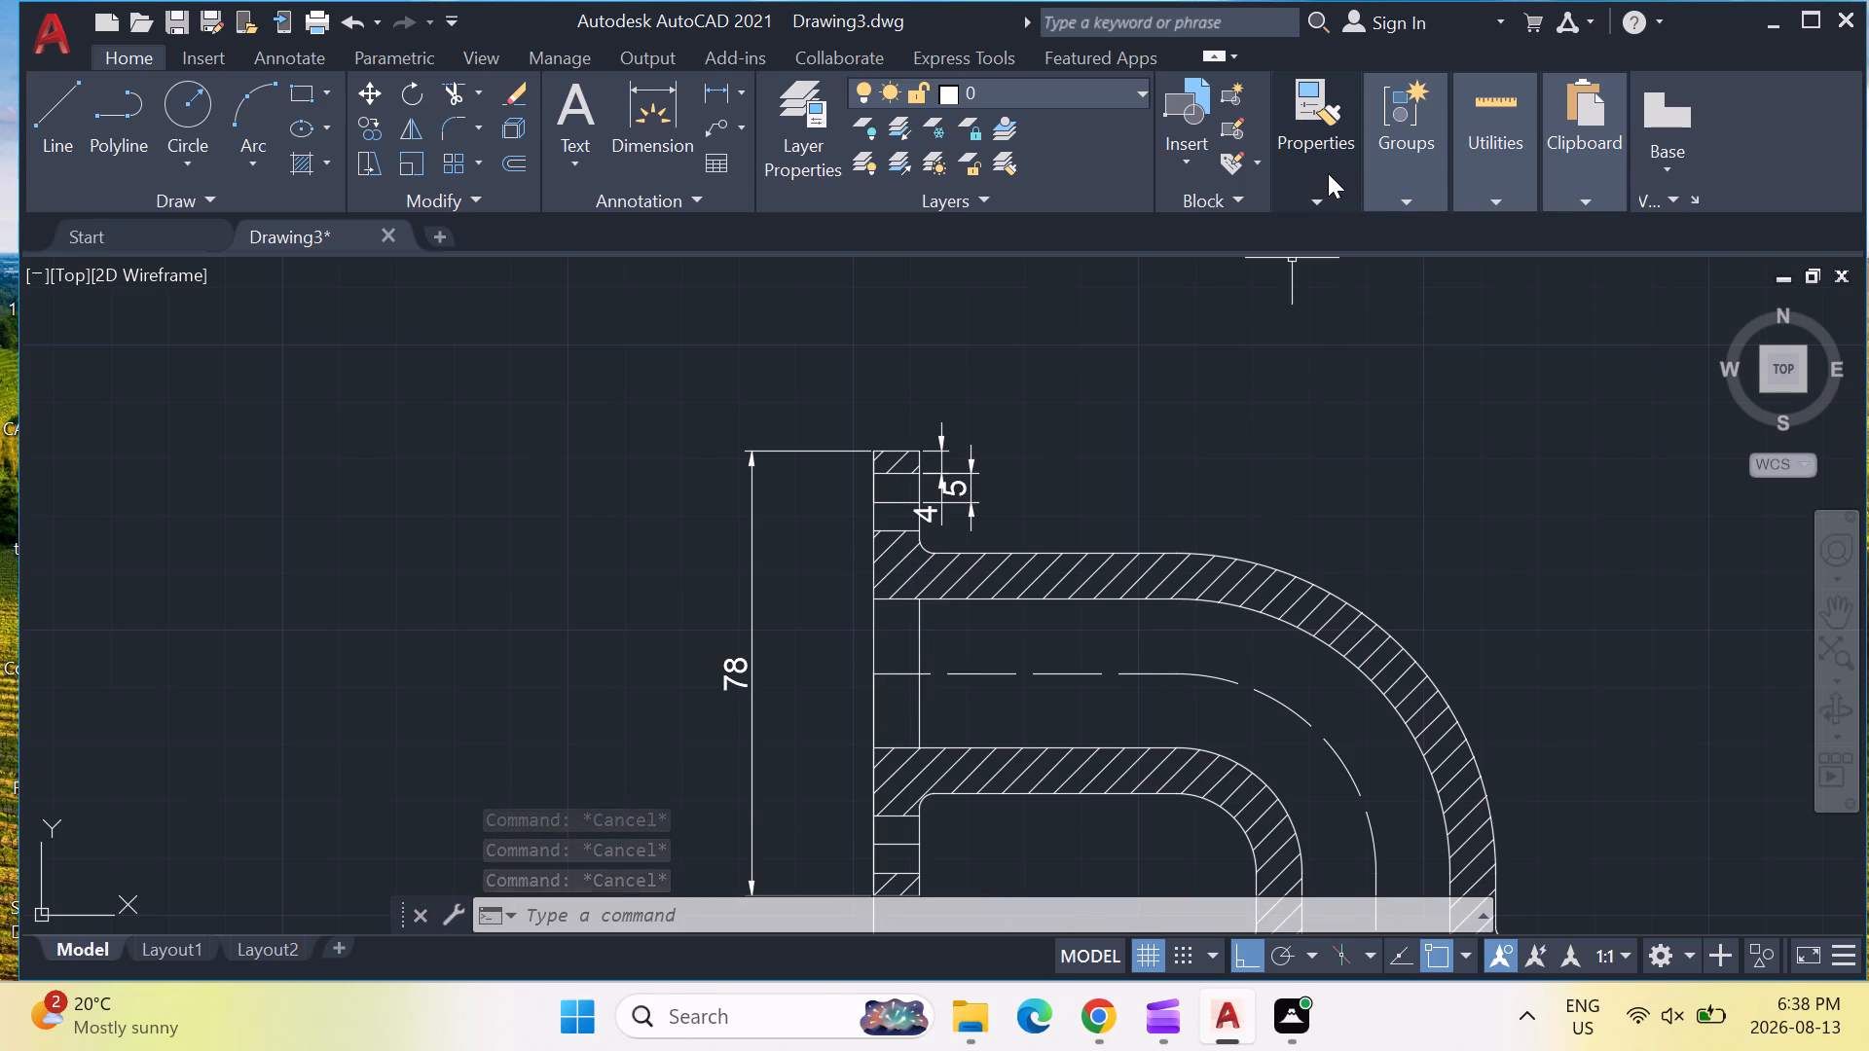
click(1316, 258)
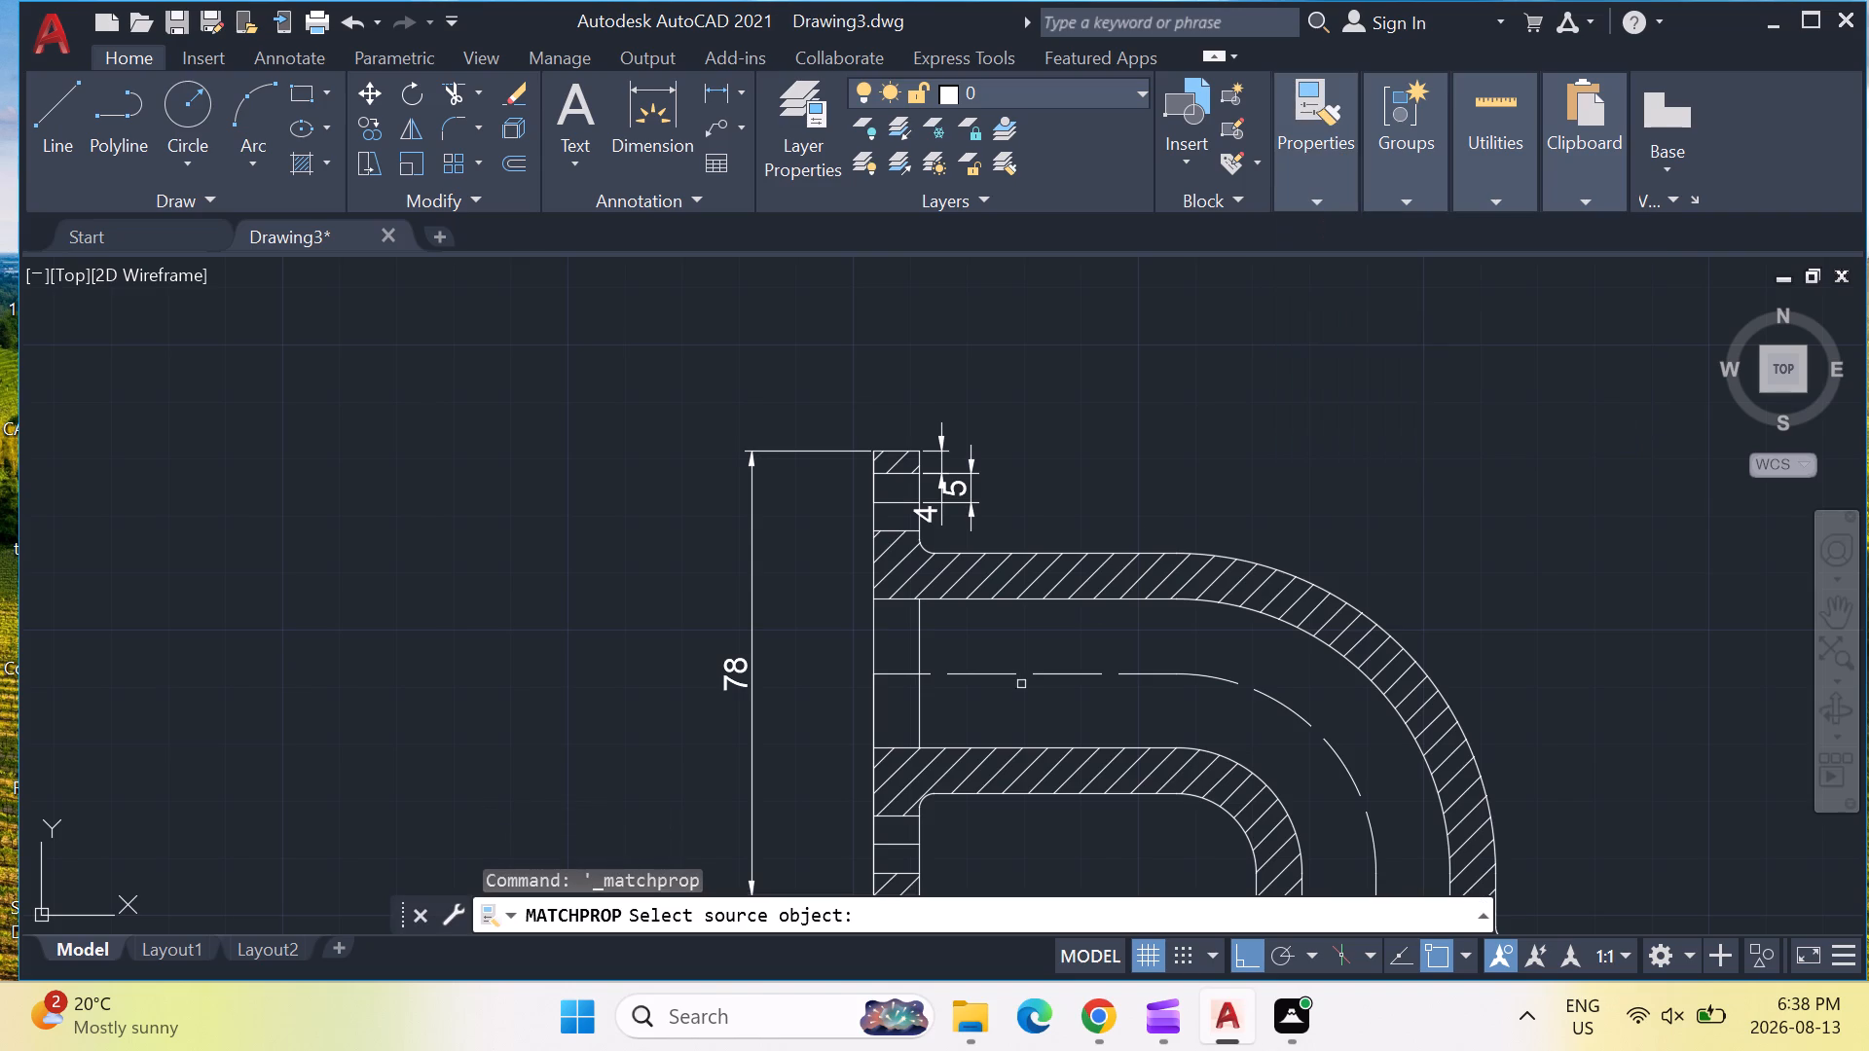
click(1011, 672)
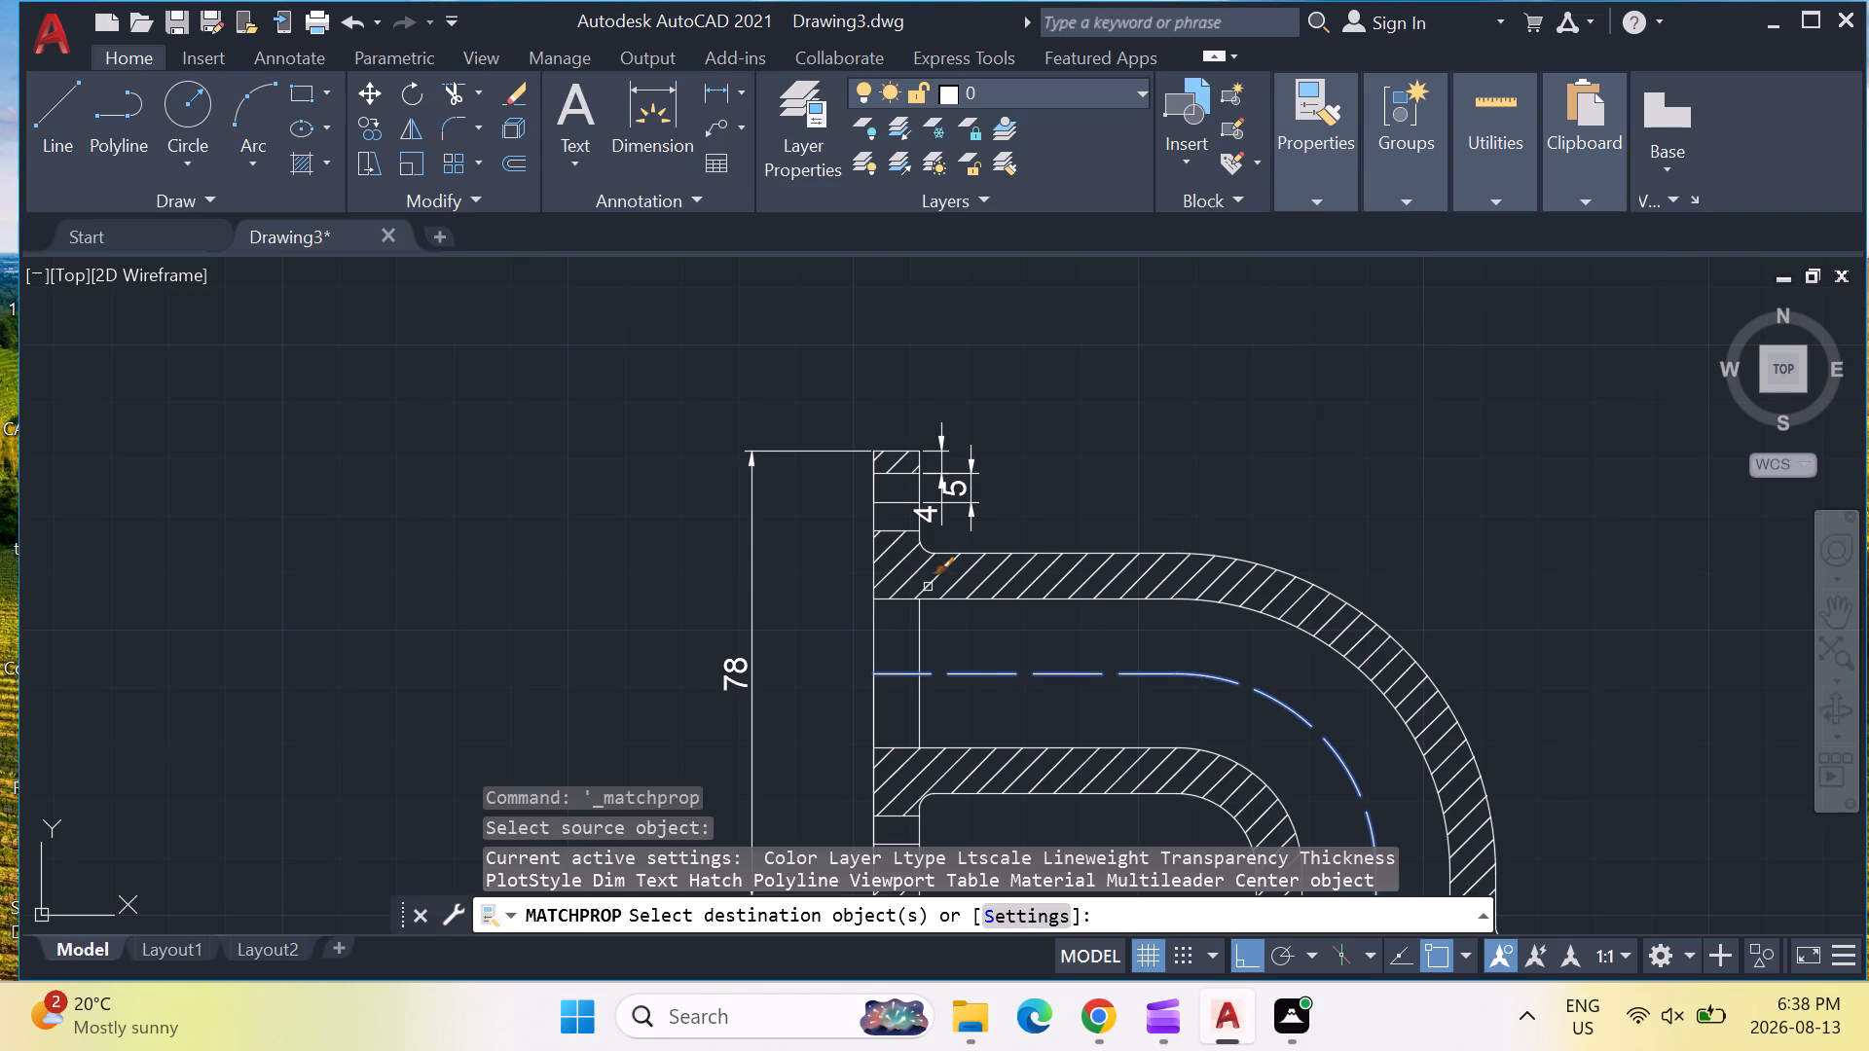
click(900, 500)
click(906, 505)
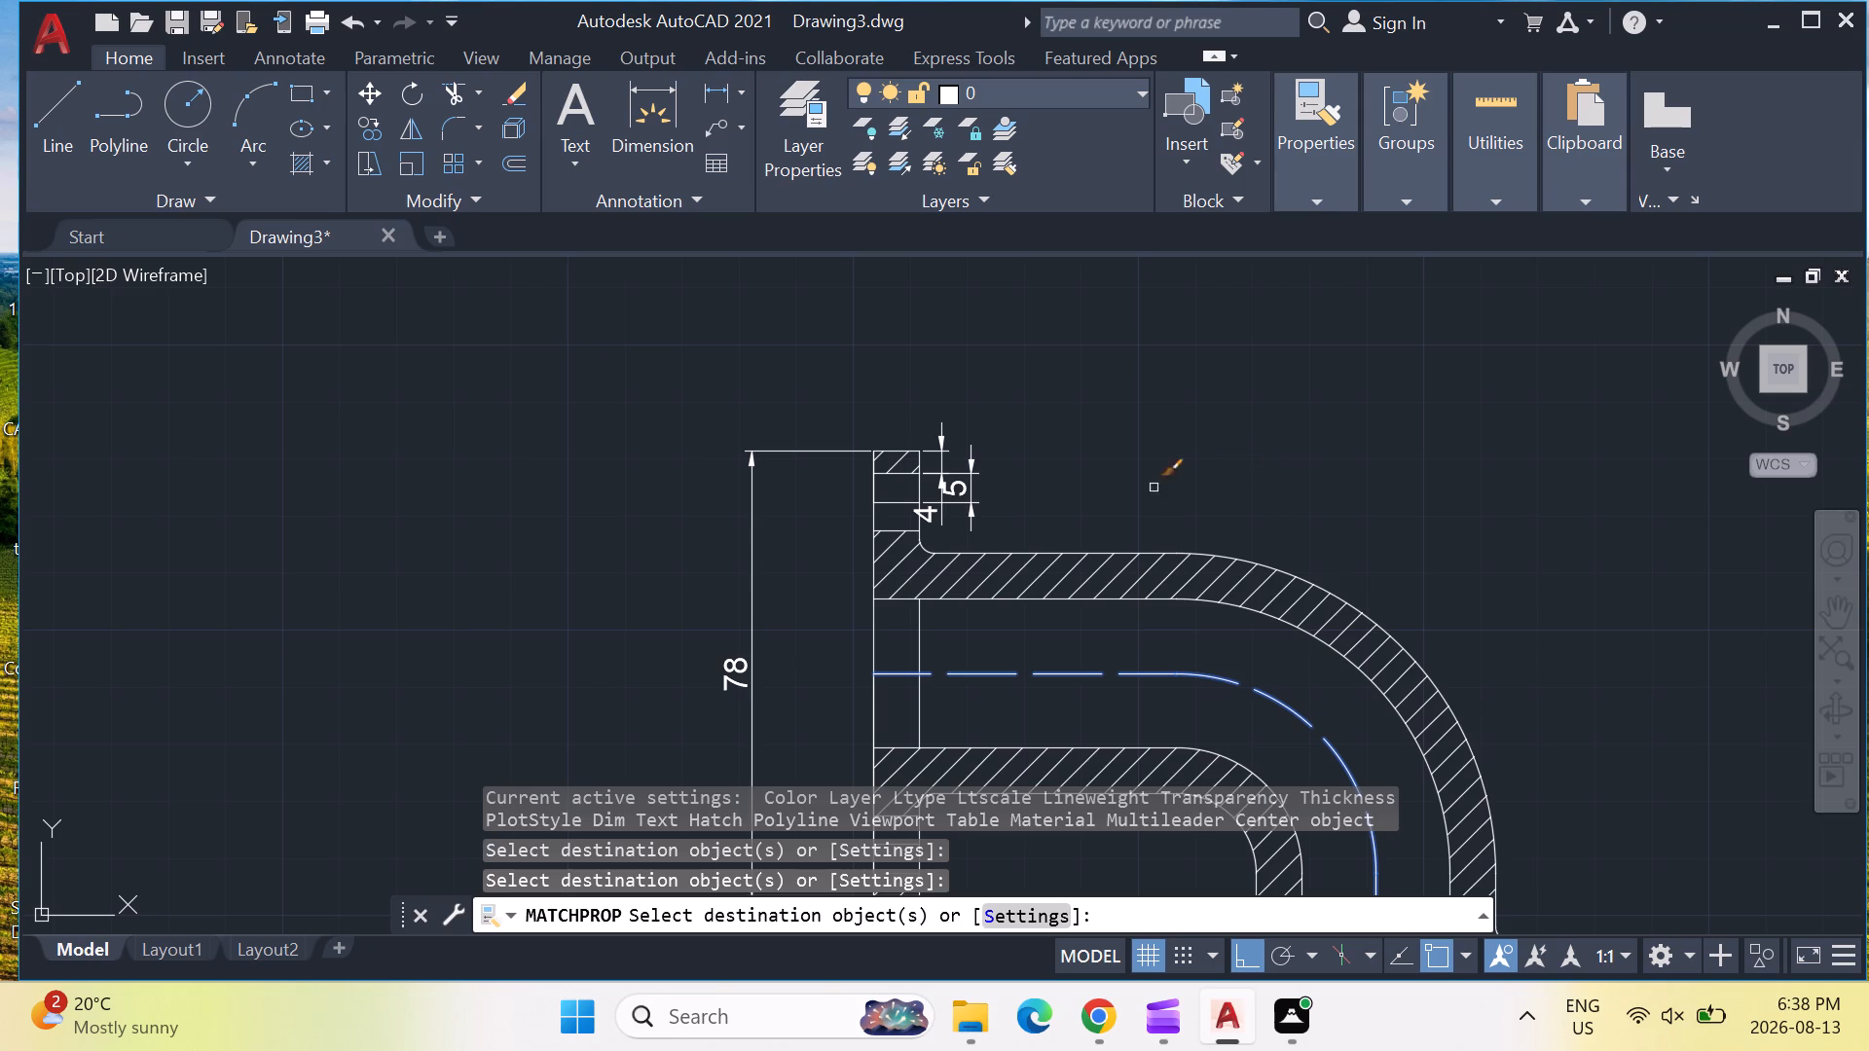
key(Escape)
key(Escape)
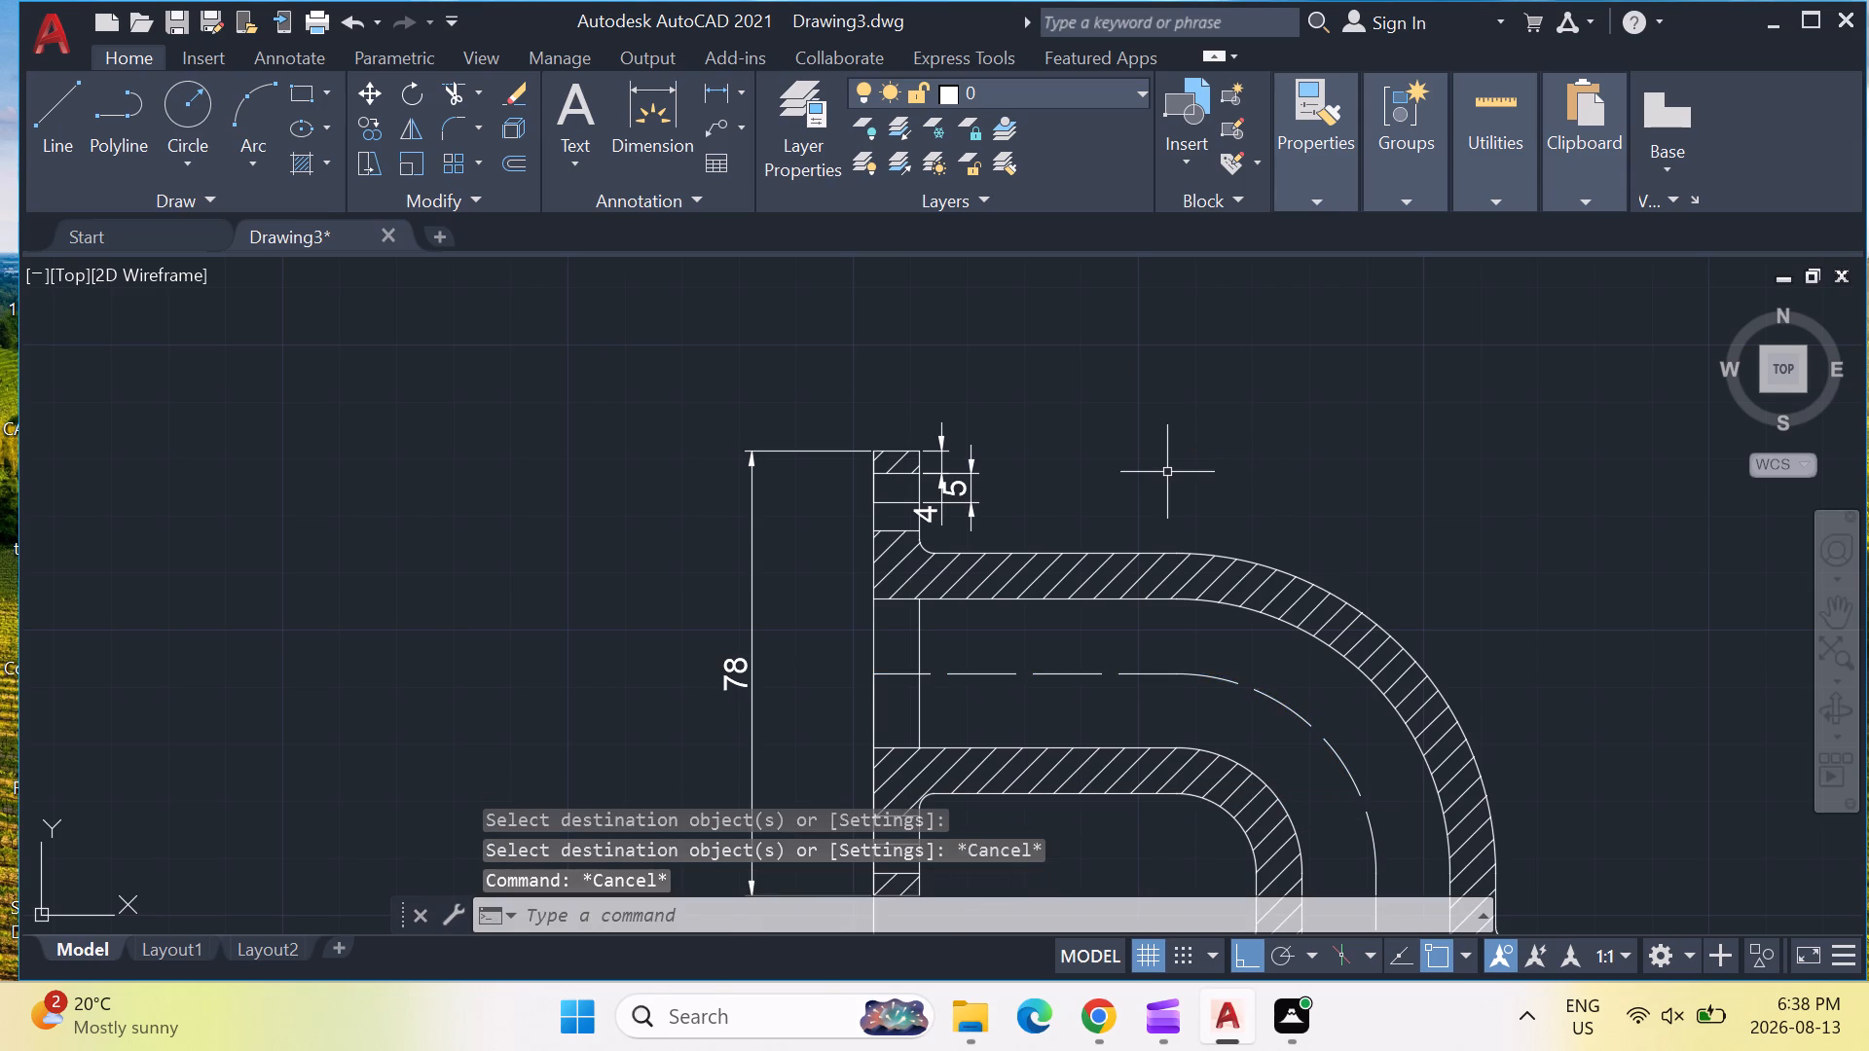
Draw a horizontal line along the left flange's upper hole centre, from its inner face out past the outer face, and back partway inside the flange.
scroll(1237, 462, down, 2)
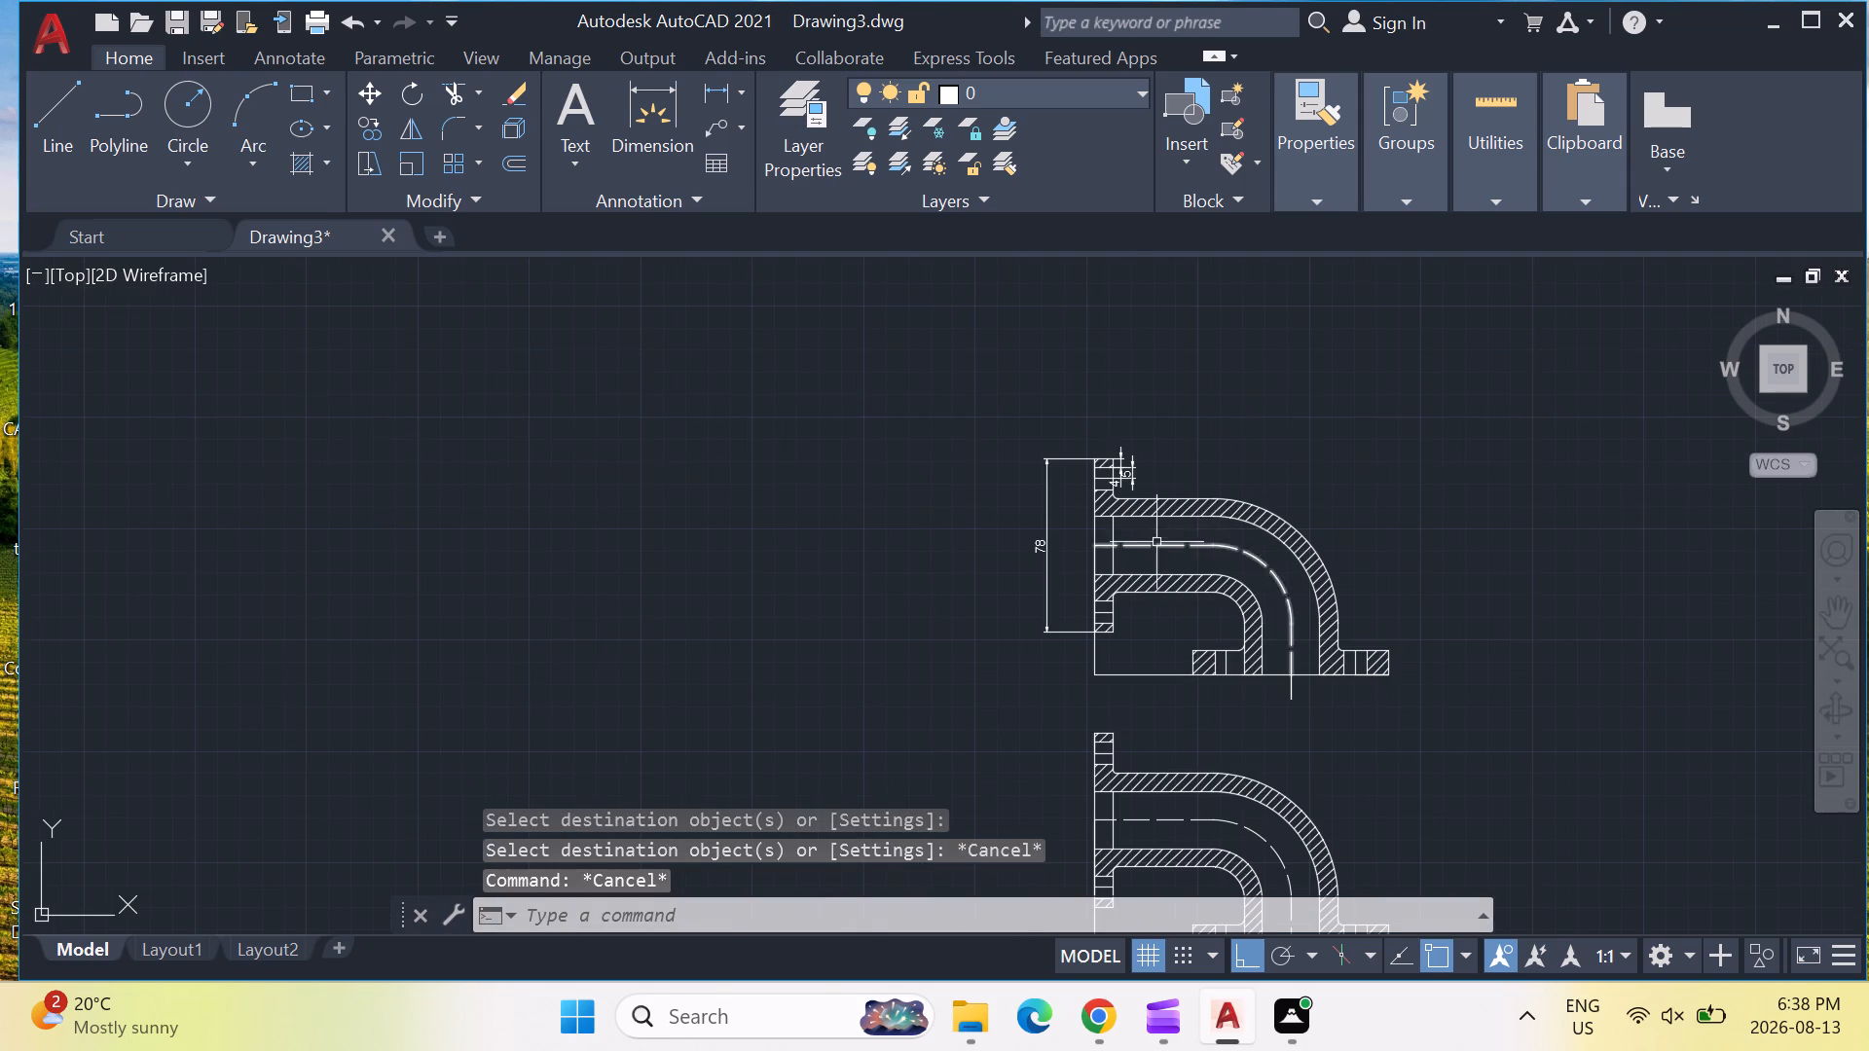
scroll(1148, 549, up, 3)
middle_drag(1148, 549, 1144, 577)
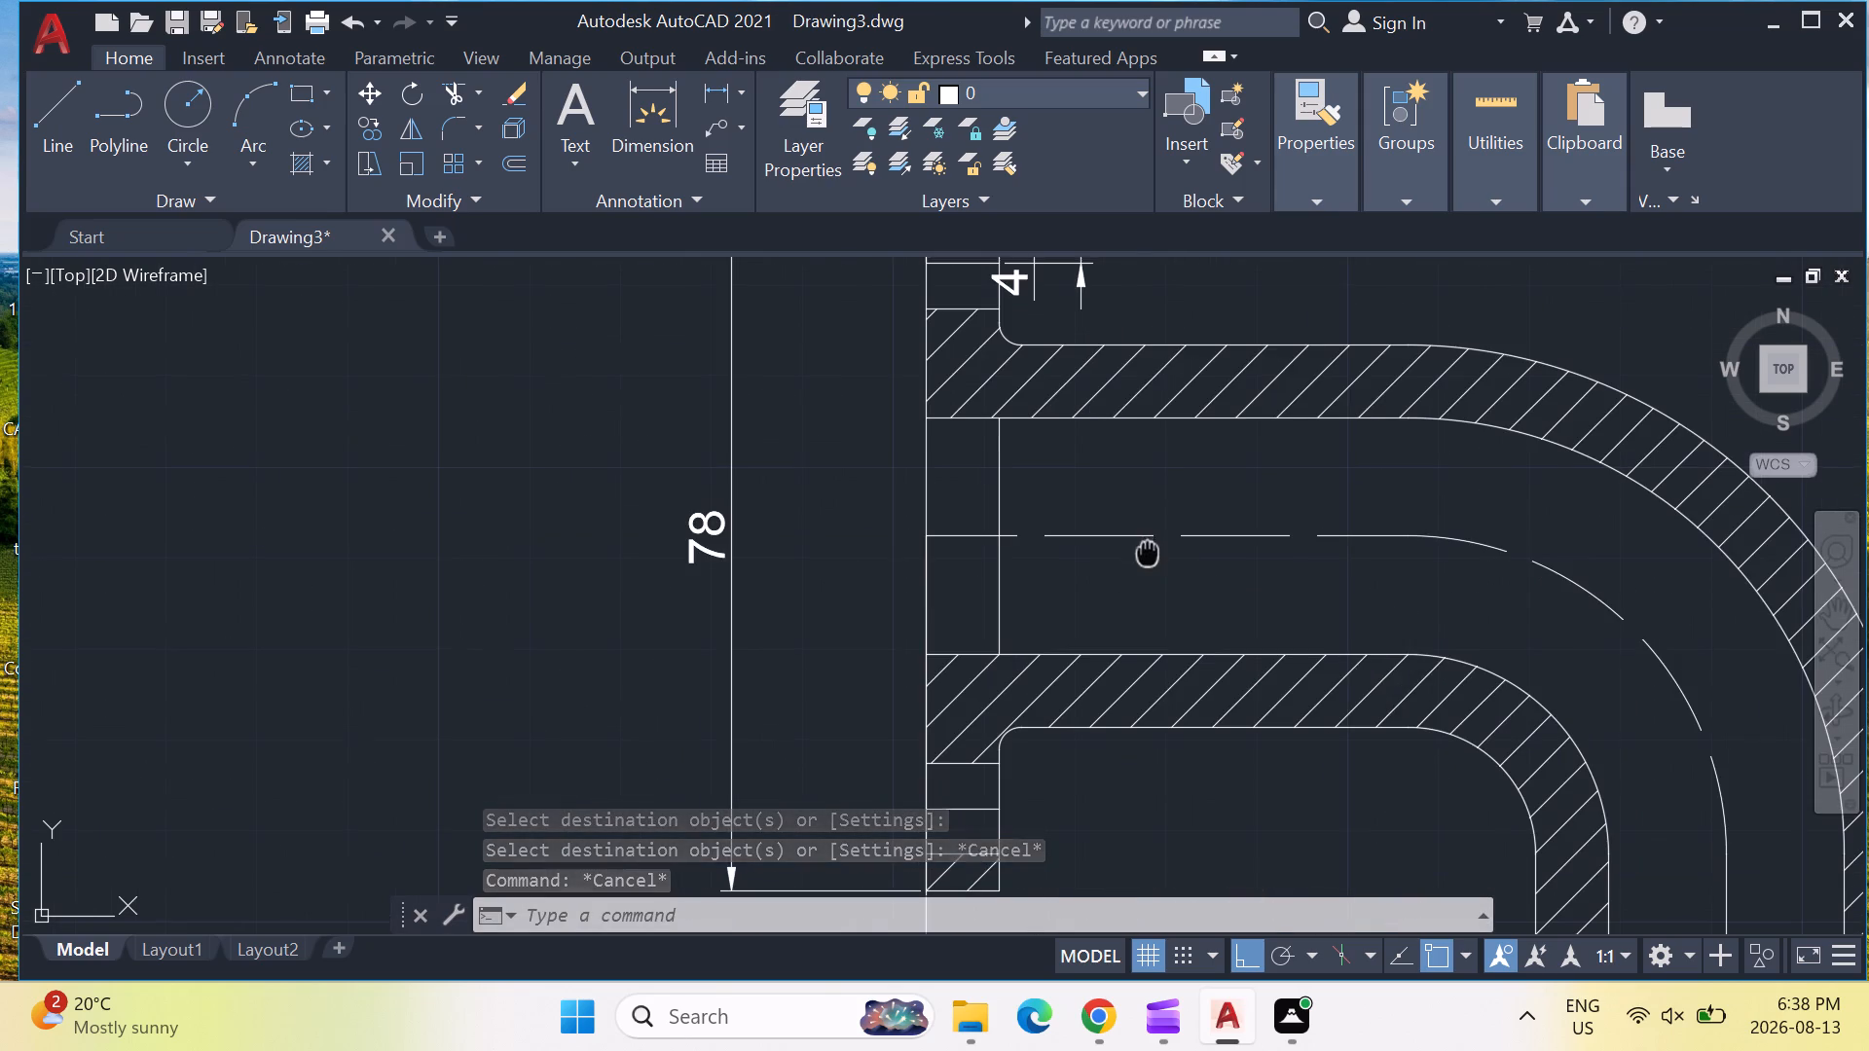
middle_drag(1144, 577, 1112, 723)
scroll(1013, 492, up, 1)
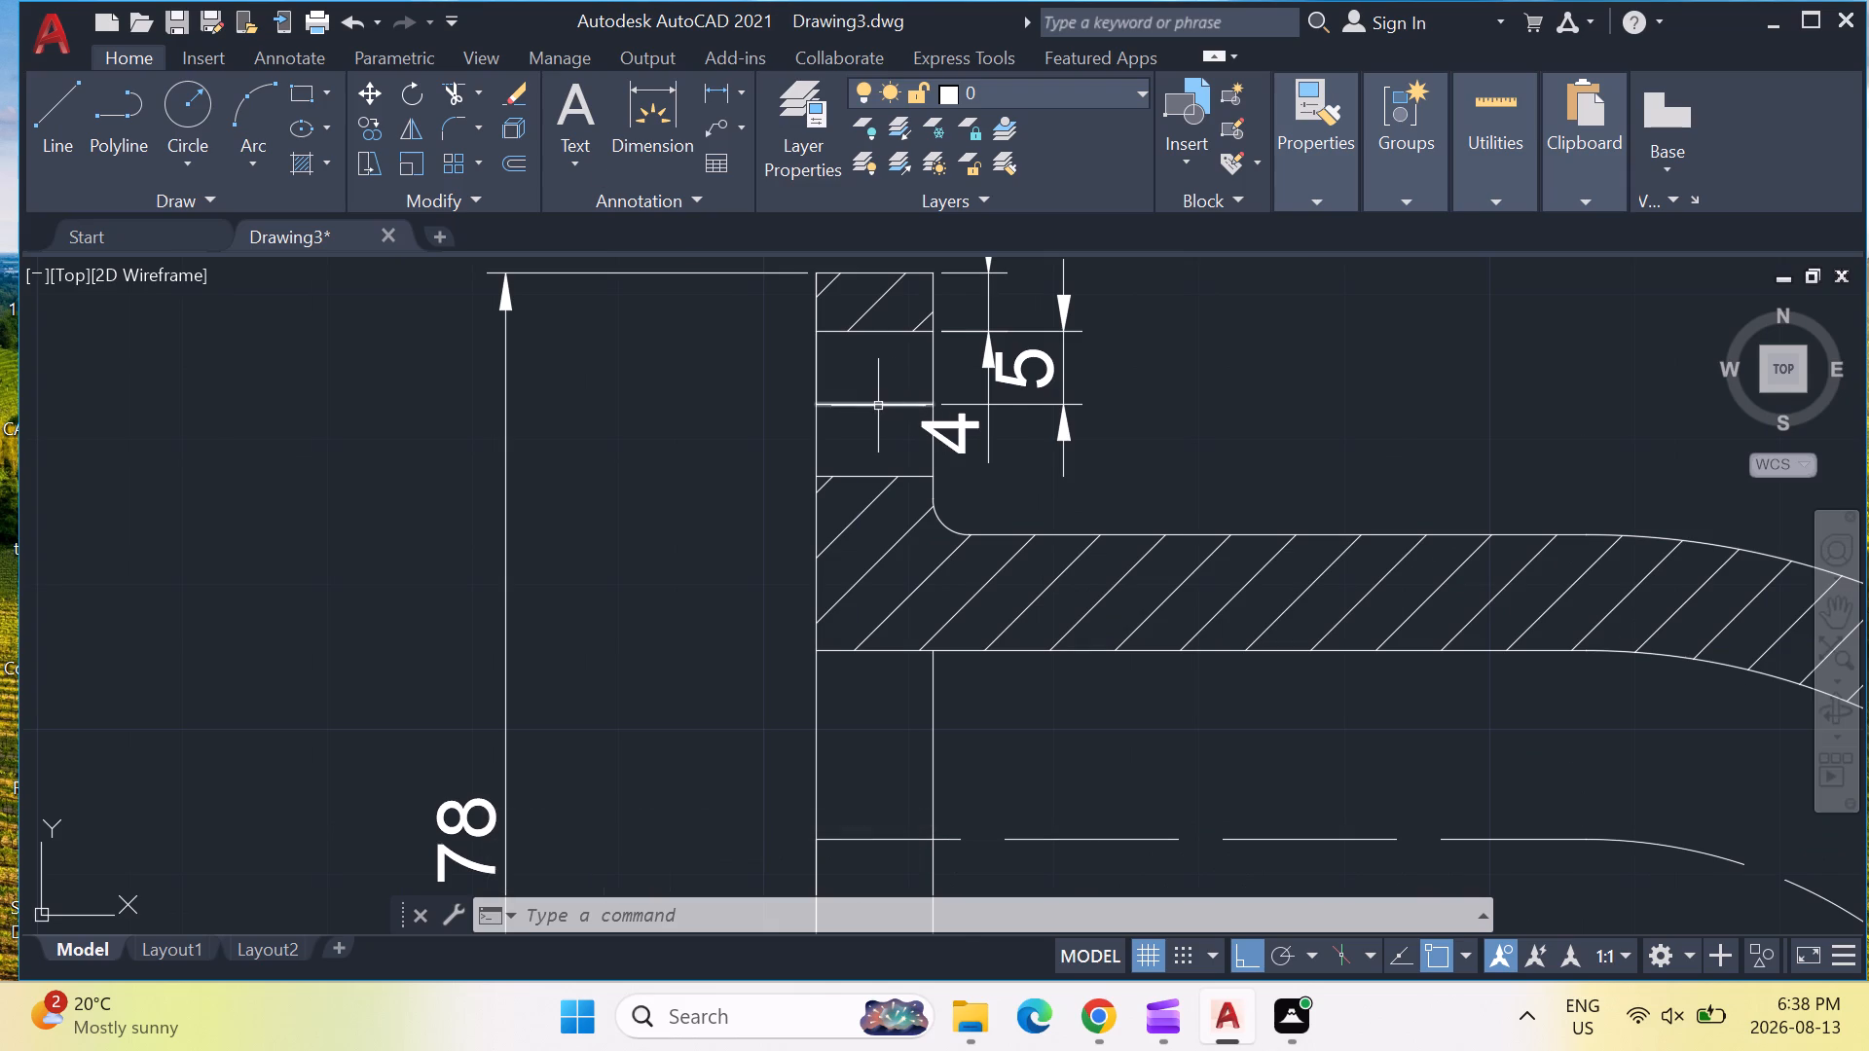
click(43, 114)
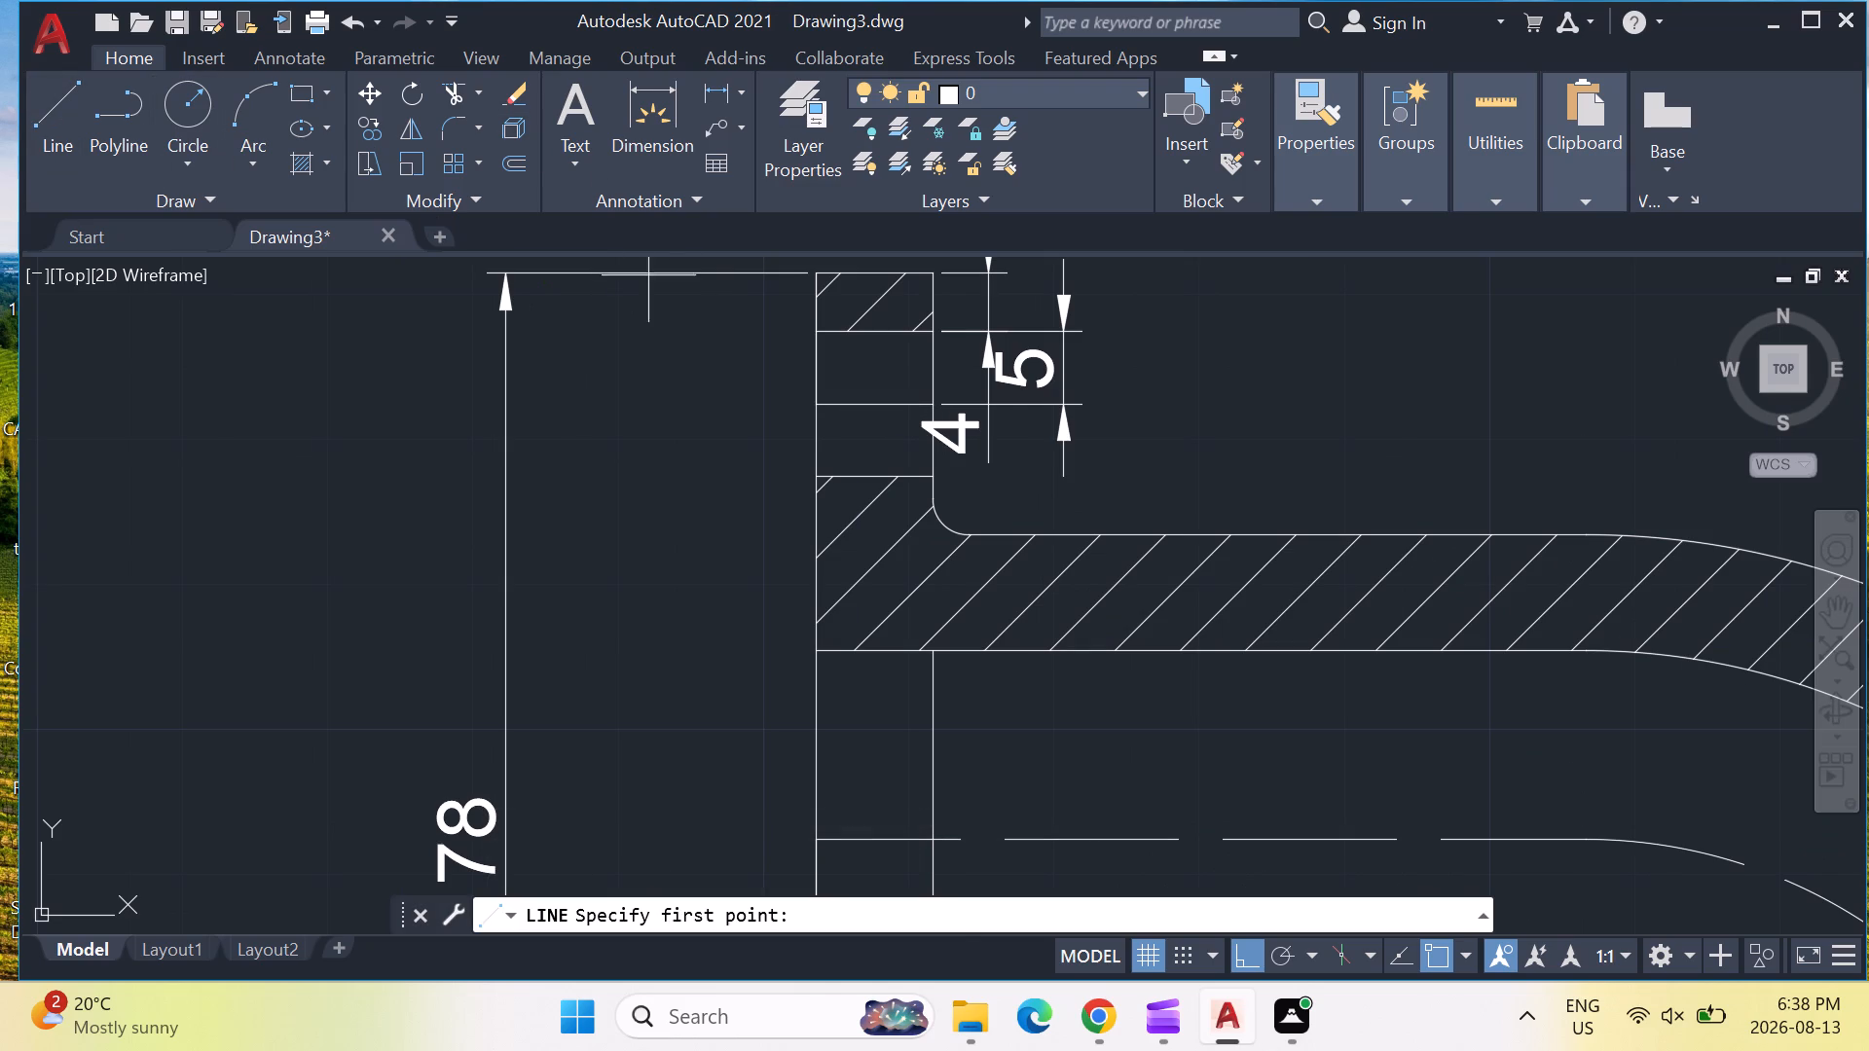
click(934, 395)
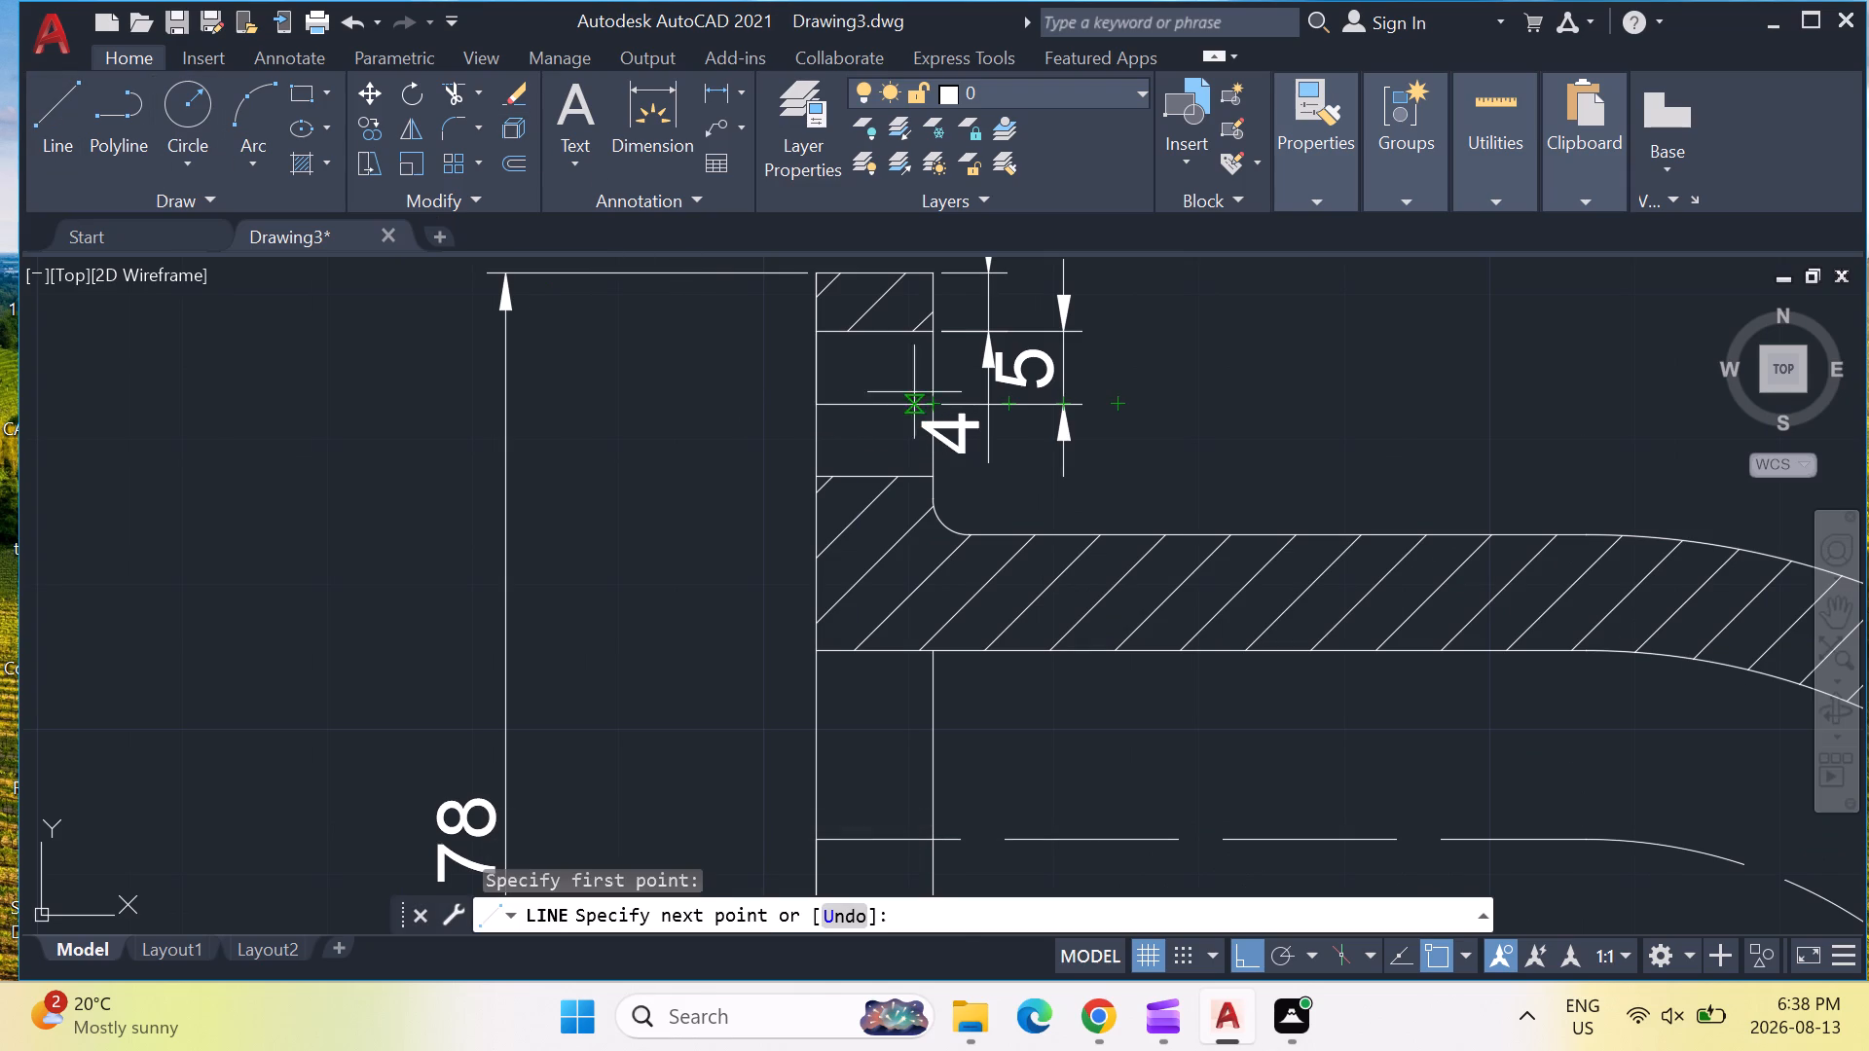
click(689, 400)
scroll(814, 391, up, 3)
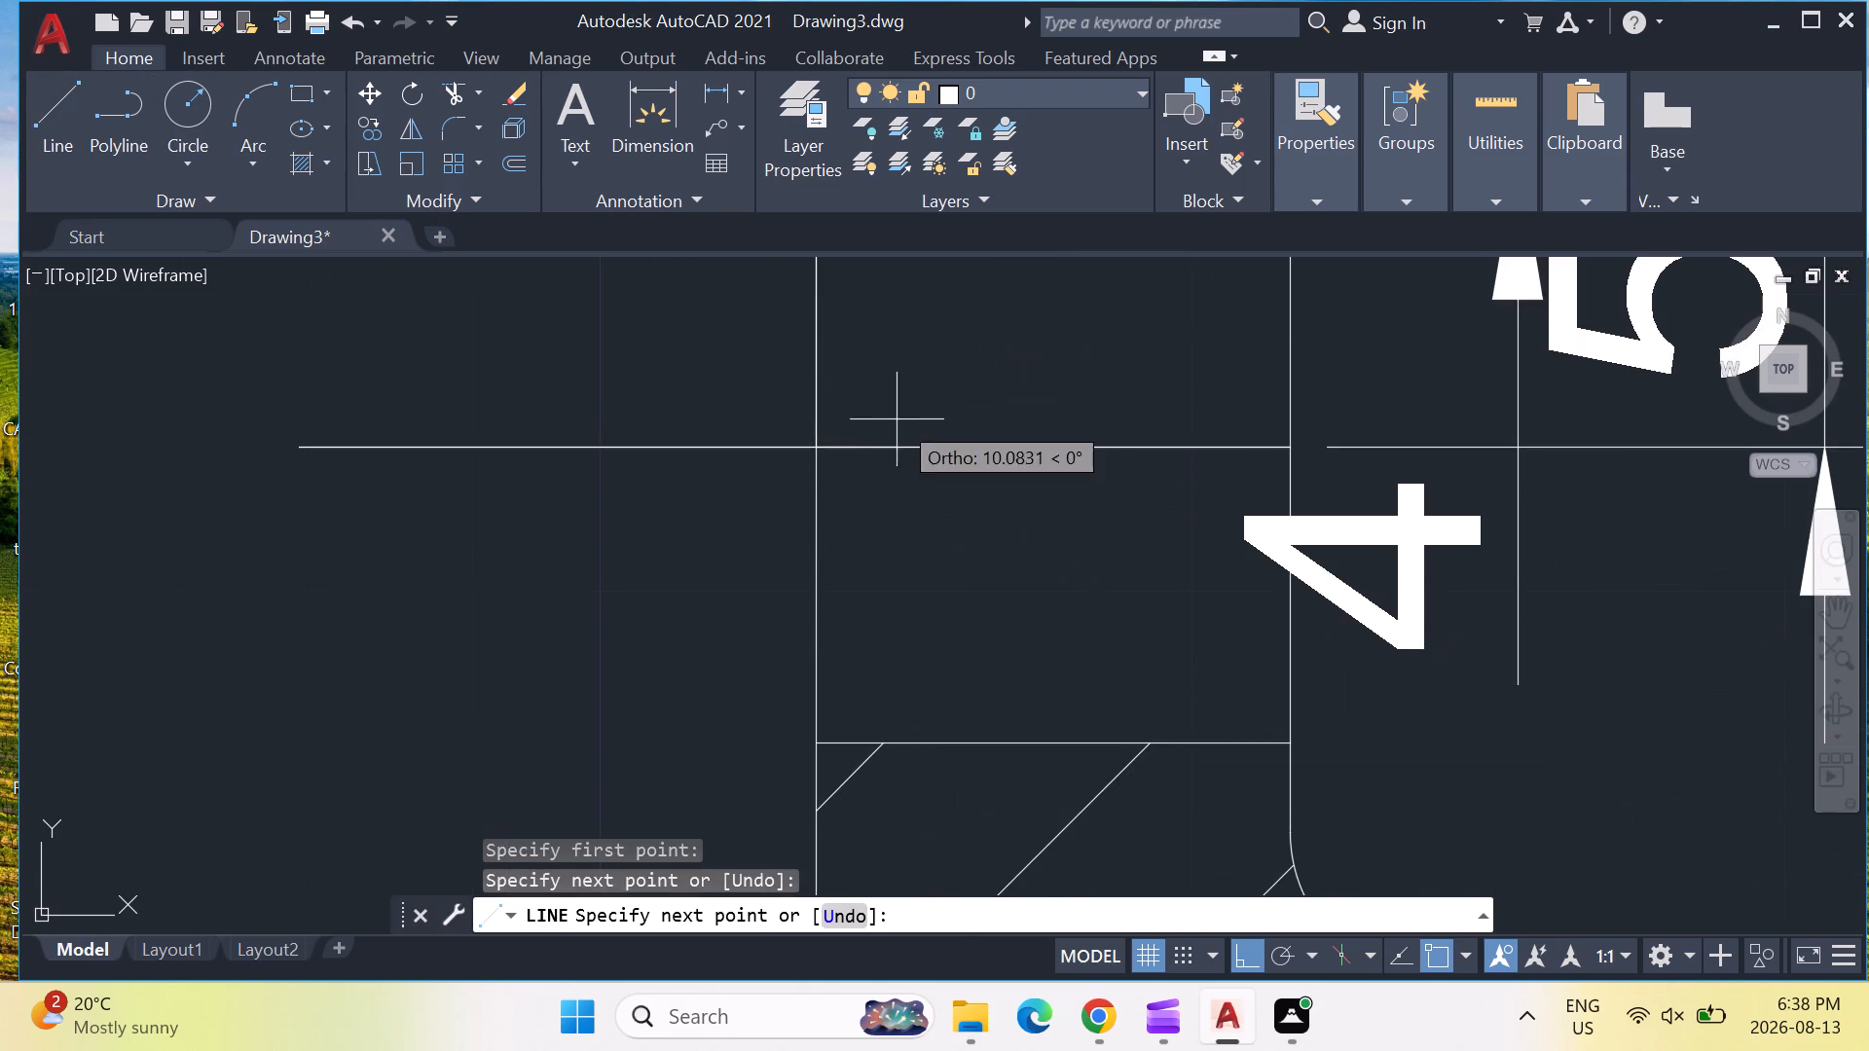
click(941, 448)
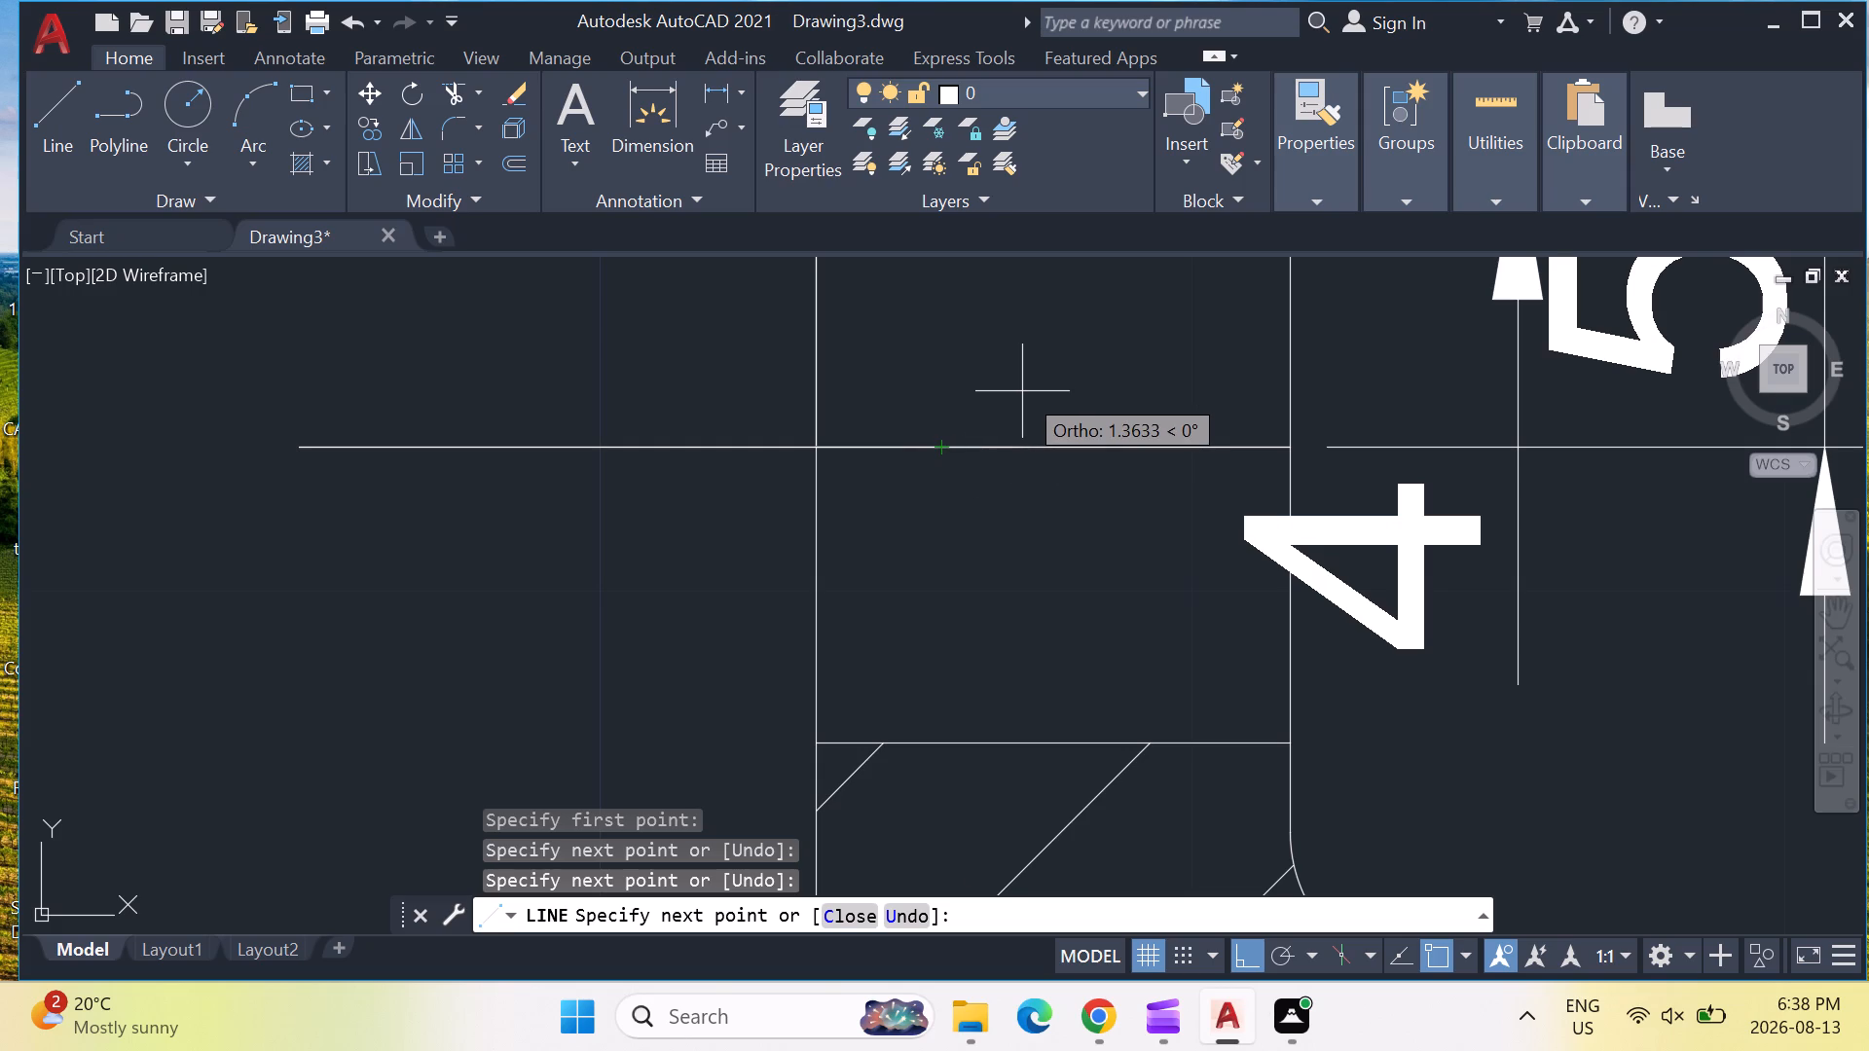
key(Escape)
key(Escape)
key(Escape)
key(Escape)
Delete the longer new segment and the original middle line across the upper hole, keeping the short segment crossing the flange's outer face.
scroll(1061, 440, up, 2)
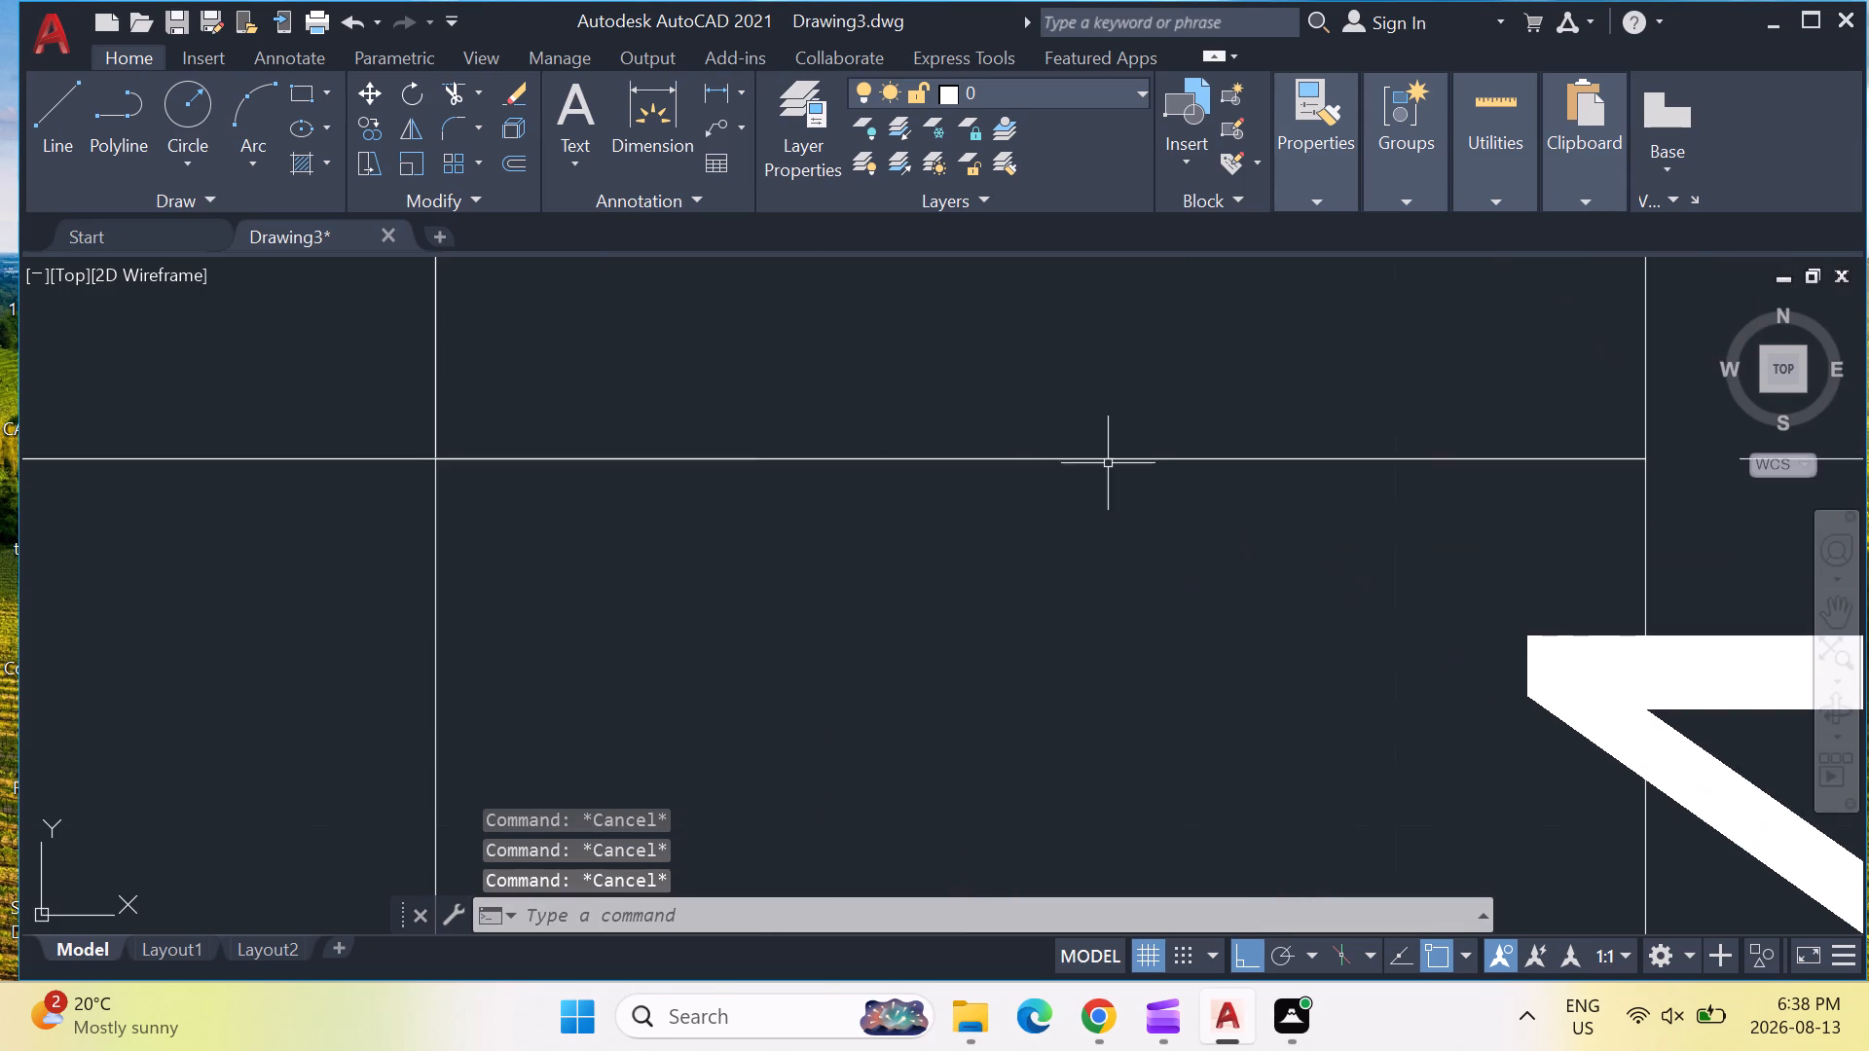
click(1118, 461)
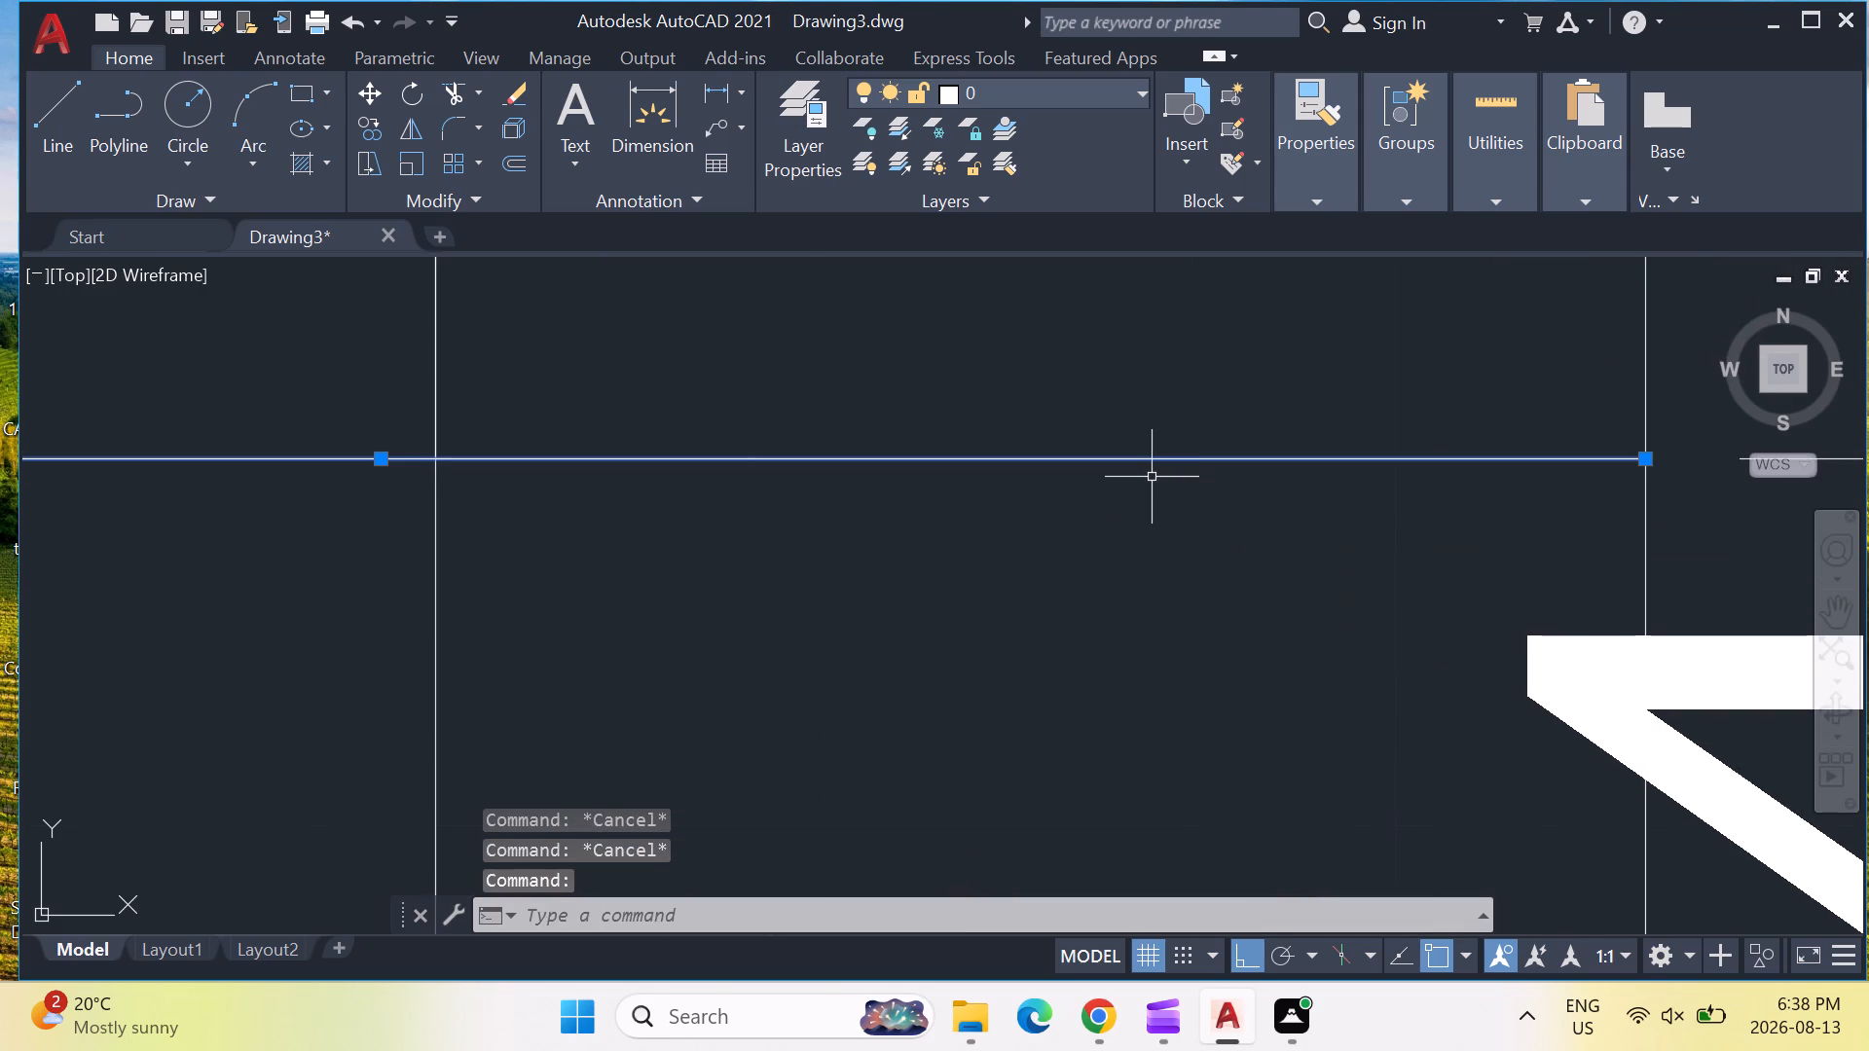
key(Delete)
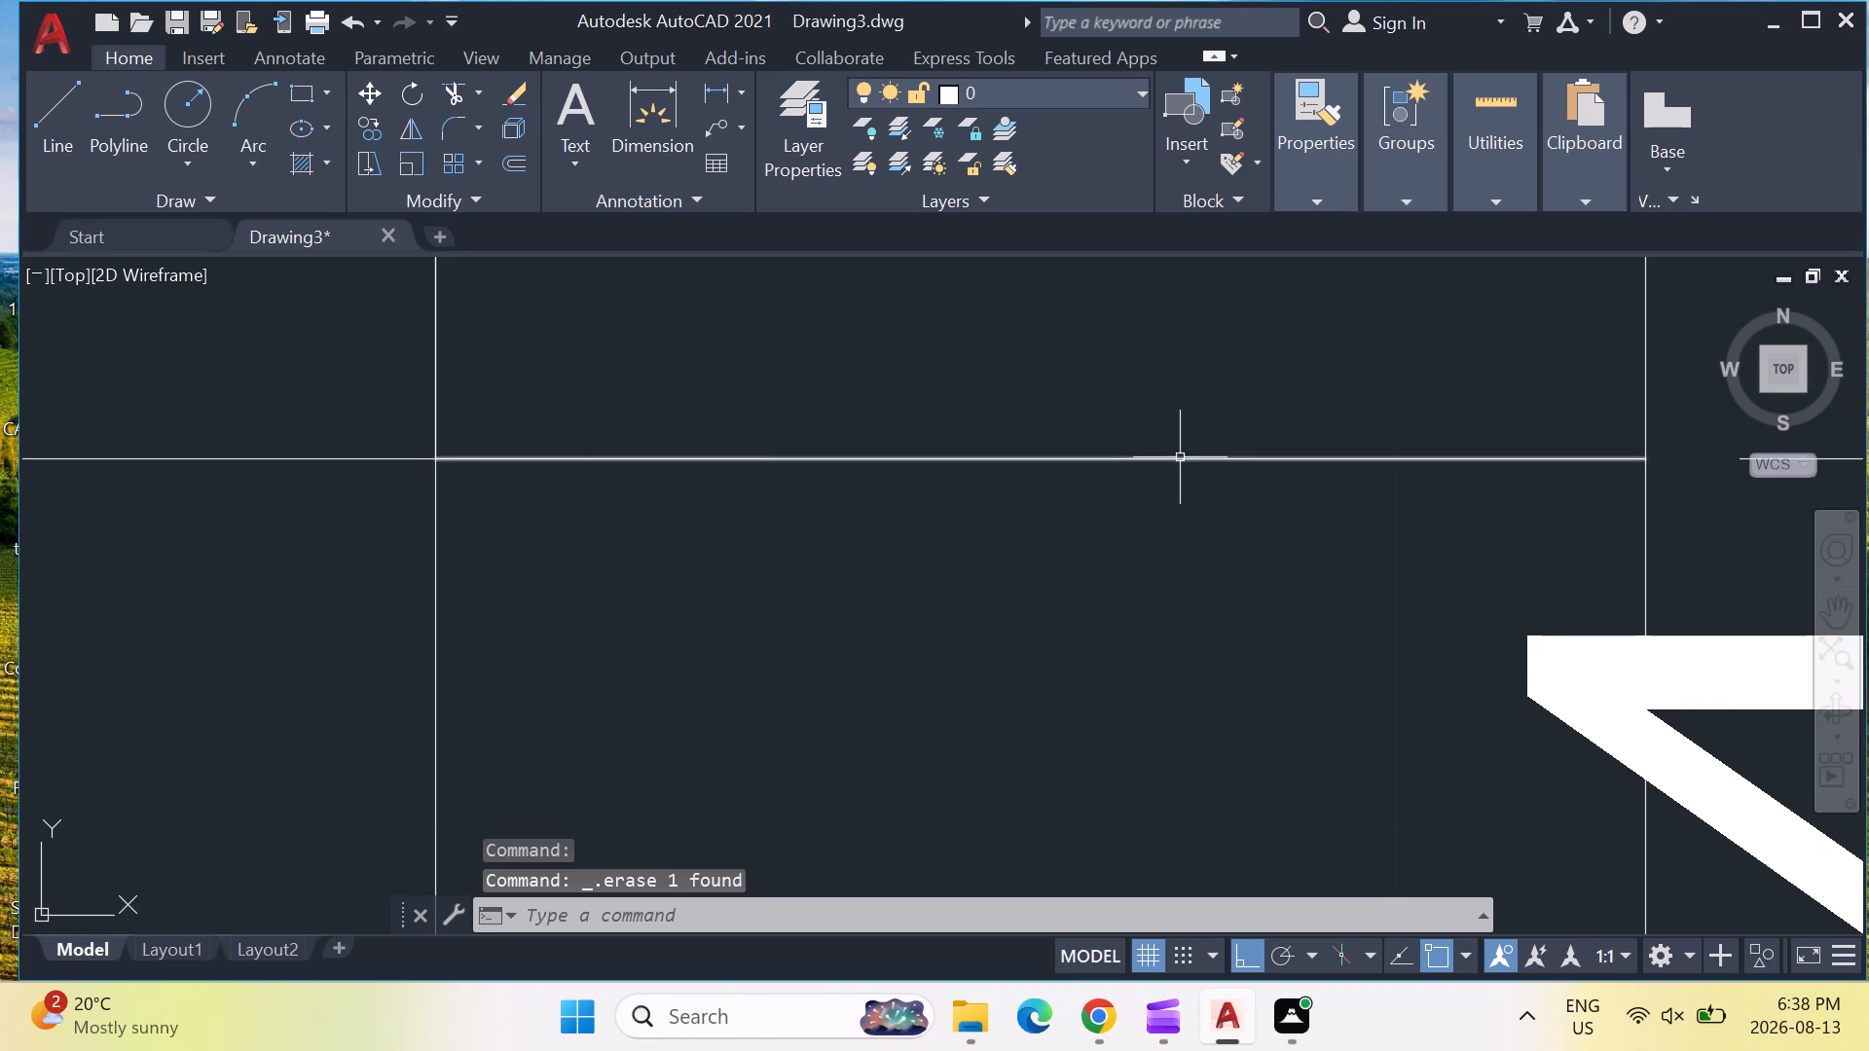
click(1180, 461)
key(Delete)
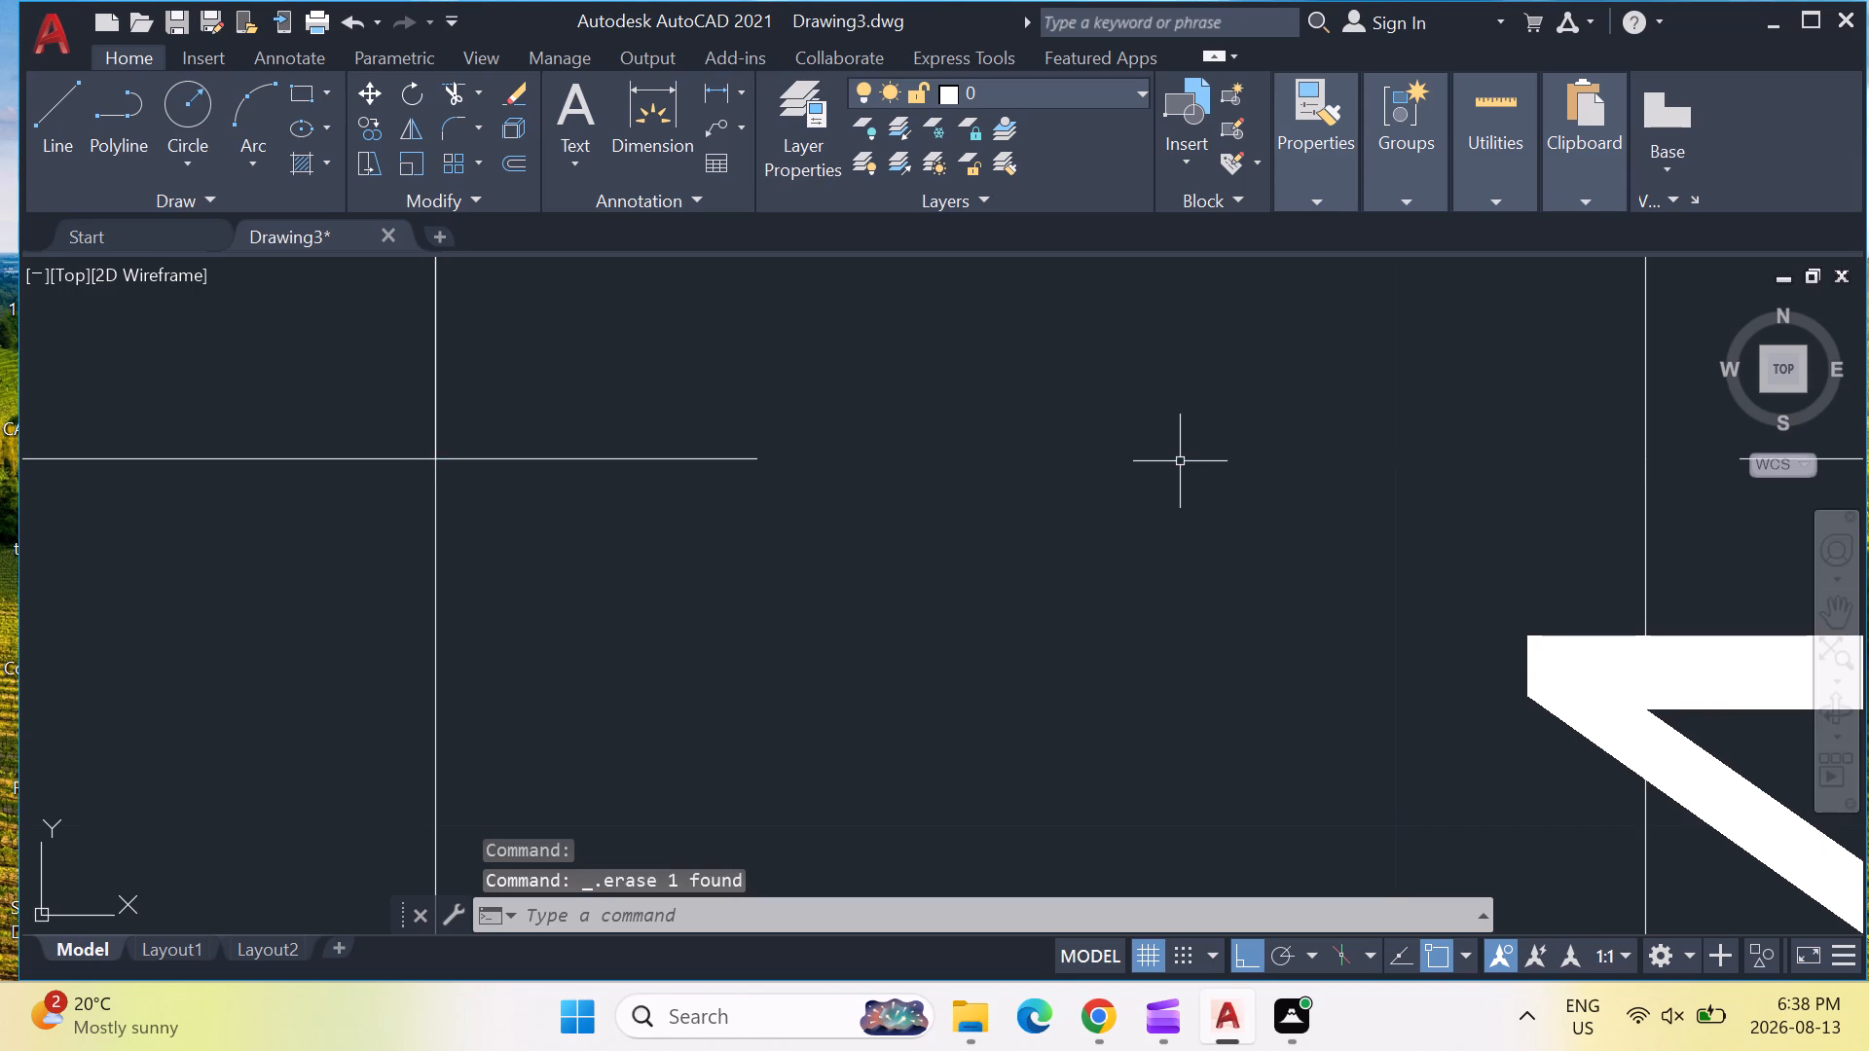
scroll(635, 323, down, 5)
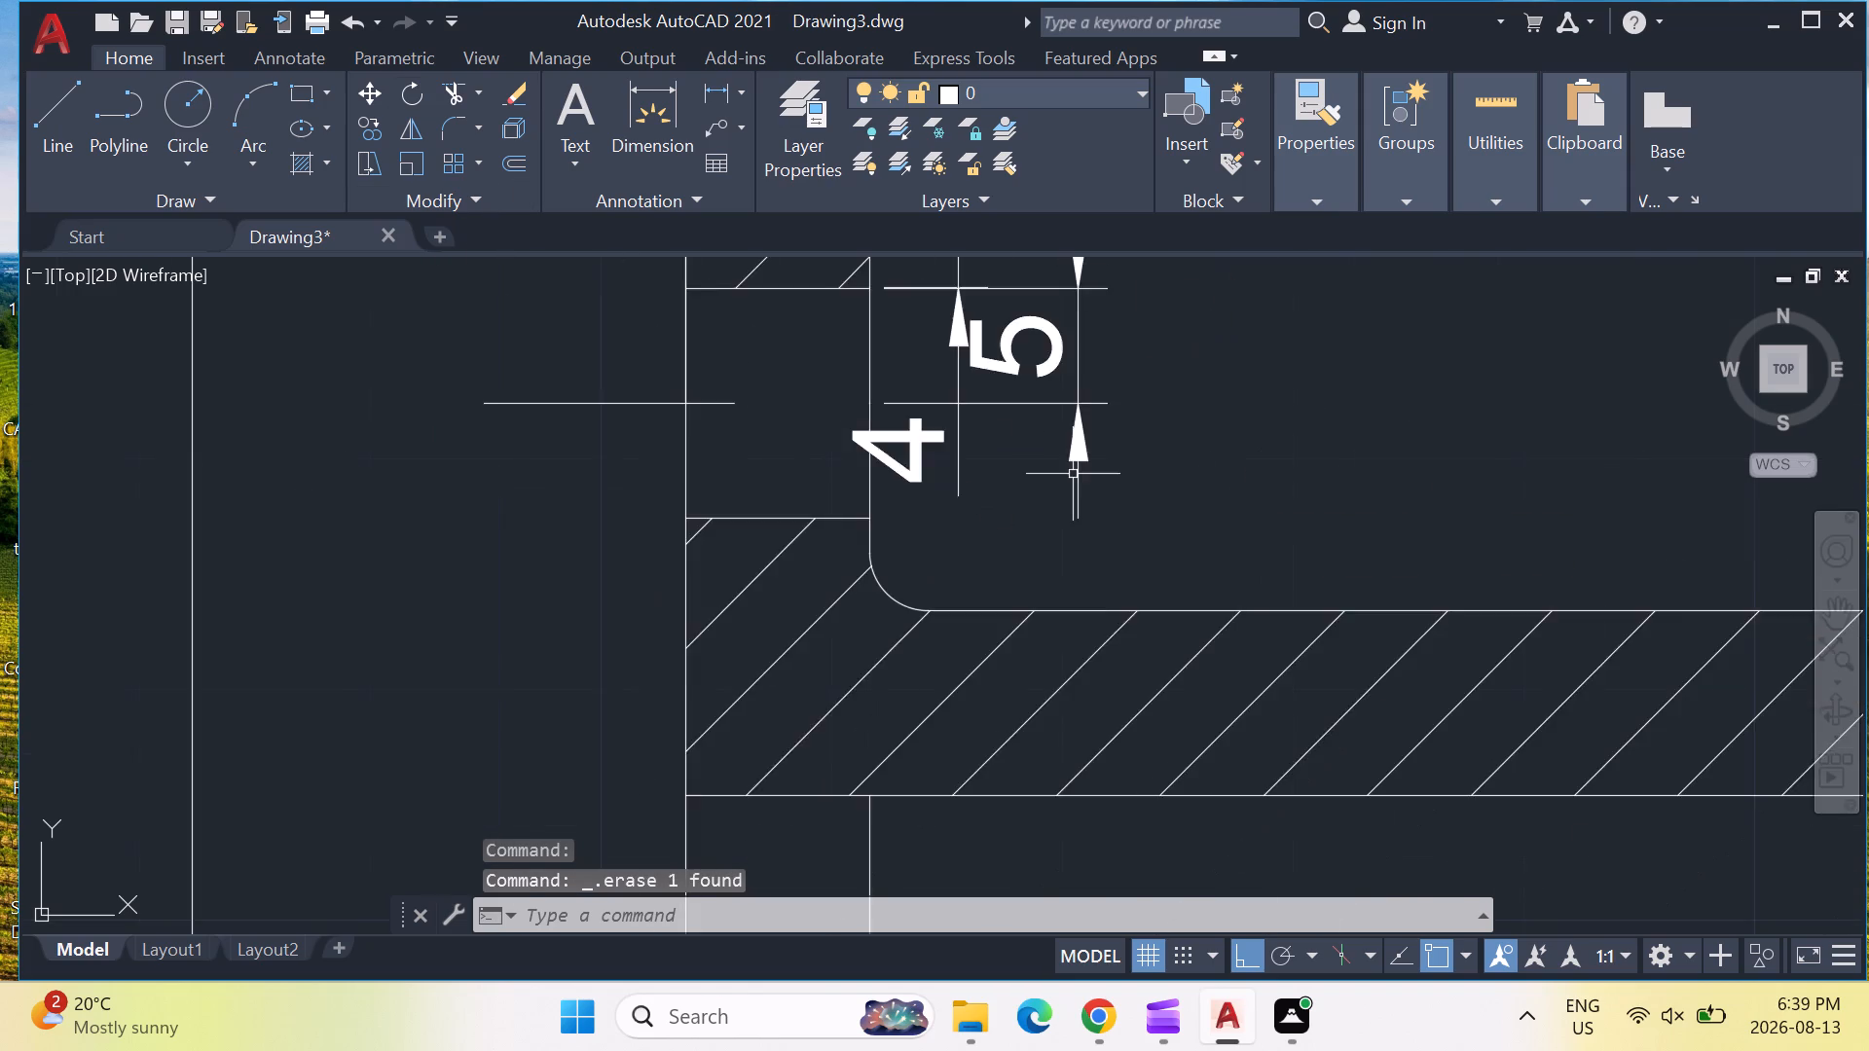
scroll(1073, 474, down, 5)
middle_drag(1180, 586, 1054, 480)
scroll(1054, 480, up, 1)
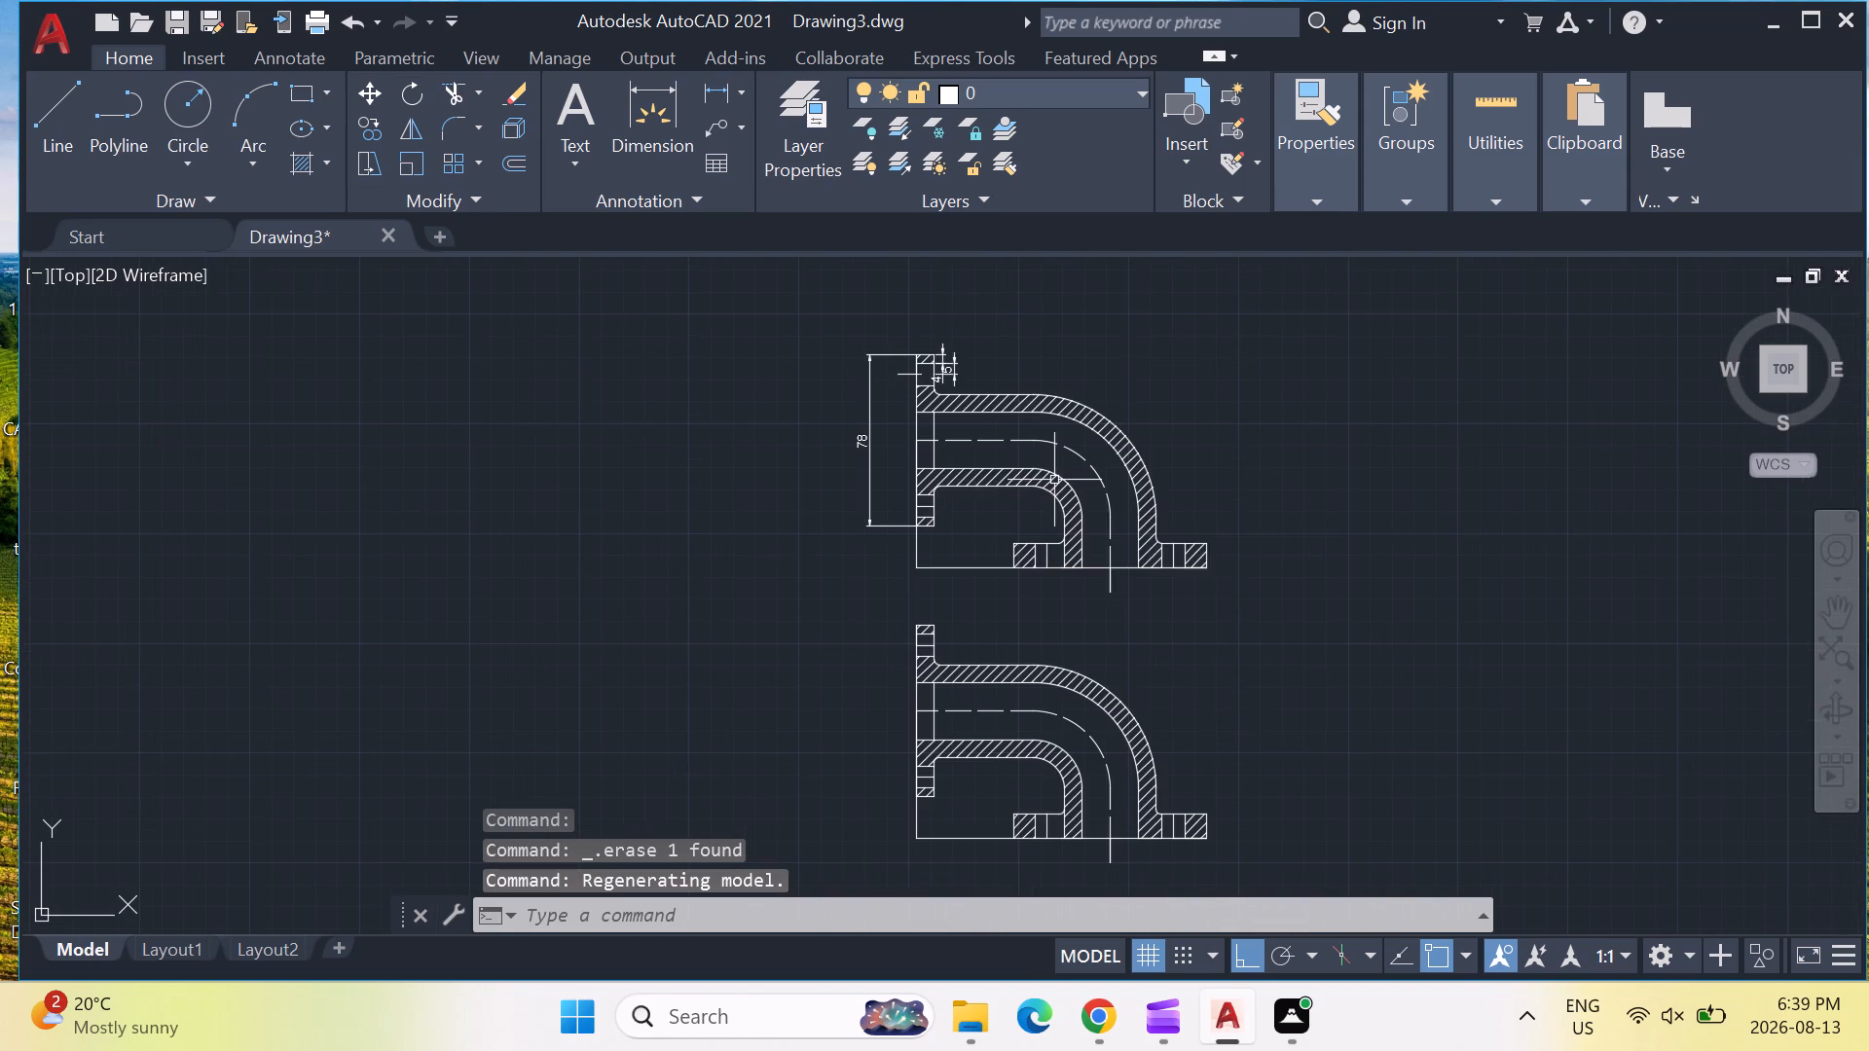
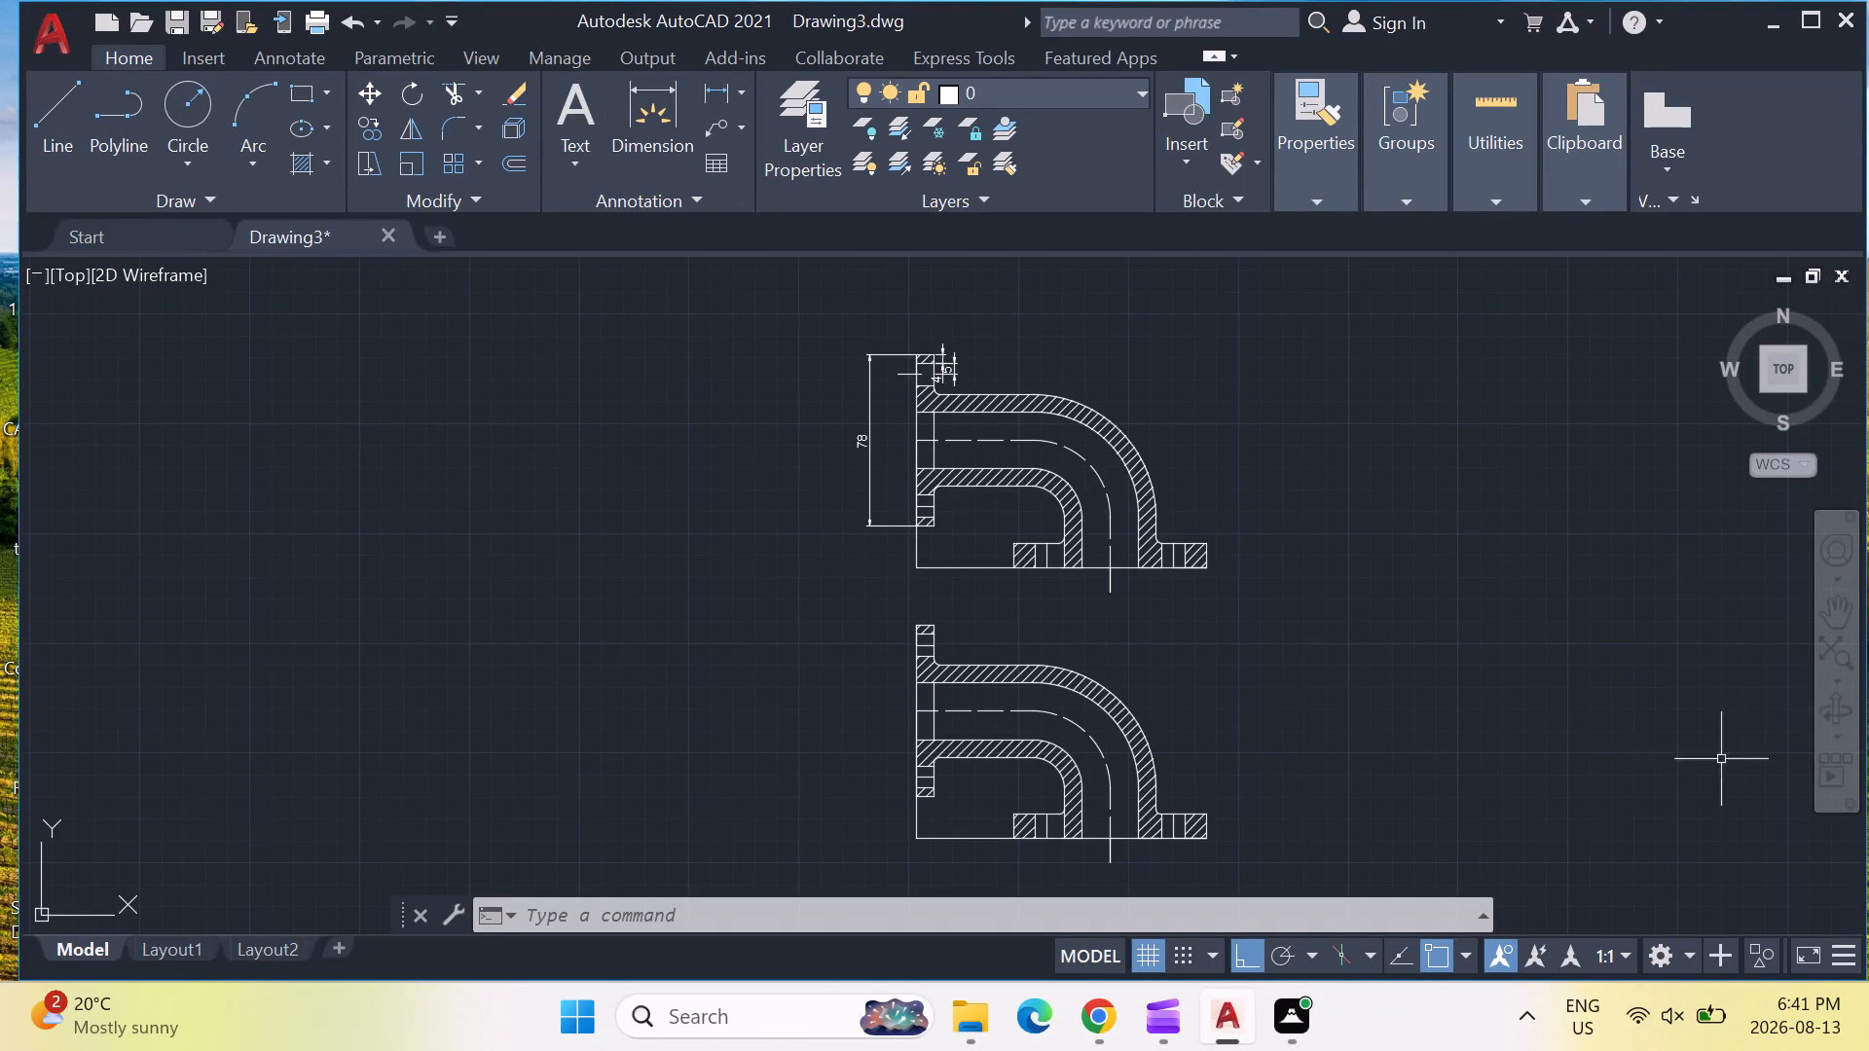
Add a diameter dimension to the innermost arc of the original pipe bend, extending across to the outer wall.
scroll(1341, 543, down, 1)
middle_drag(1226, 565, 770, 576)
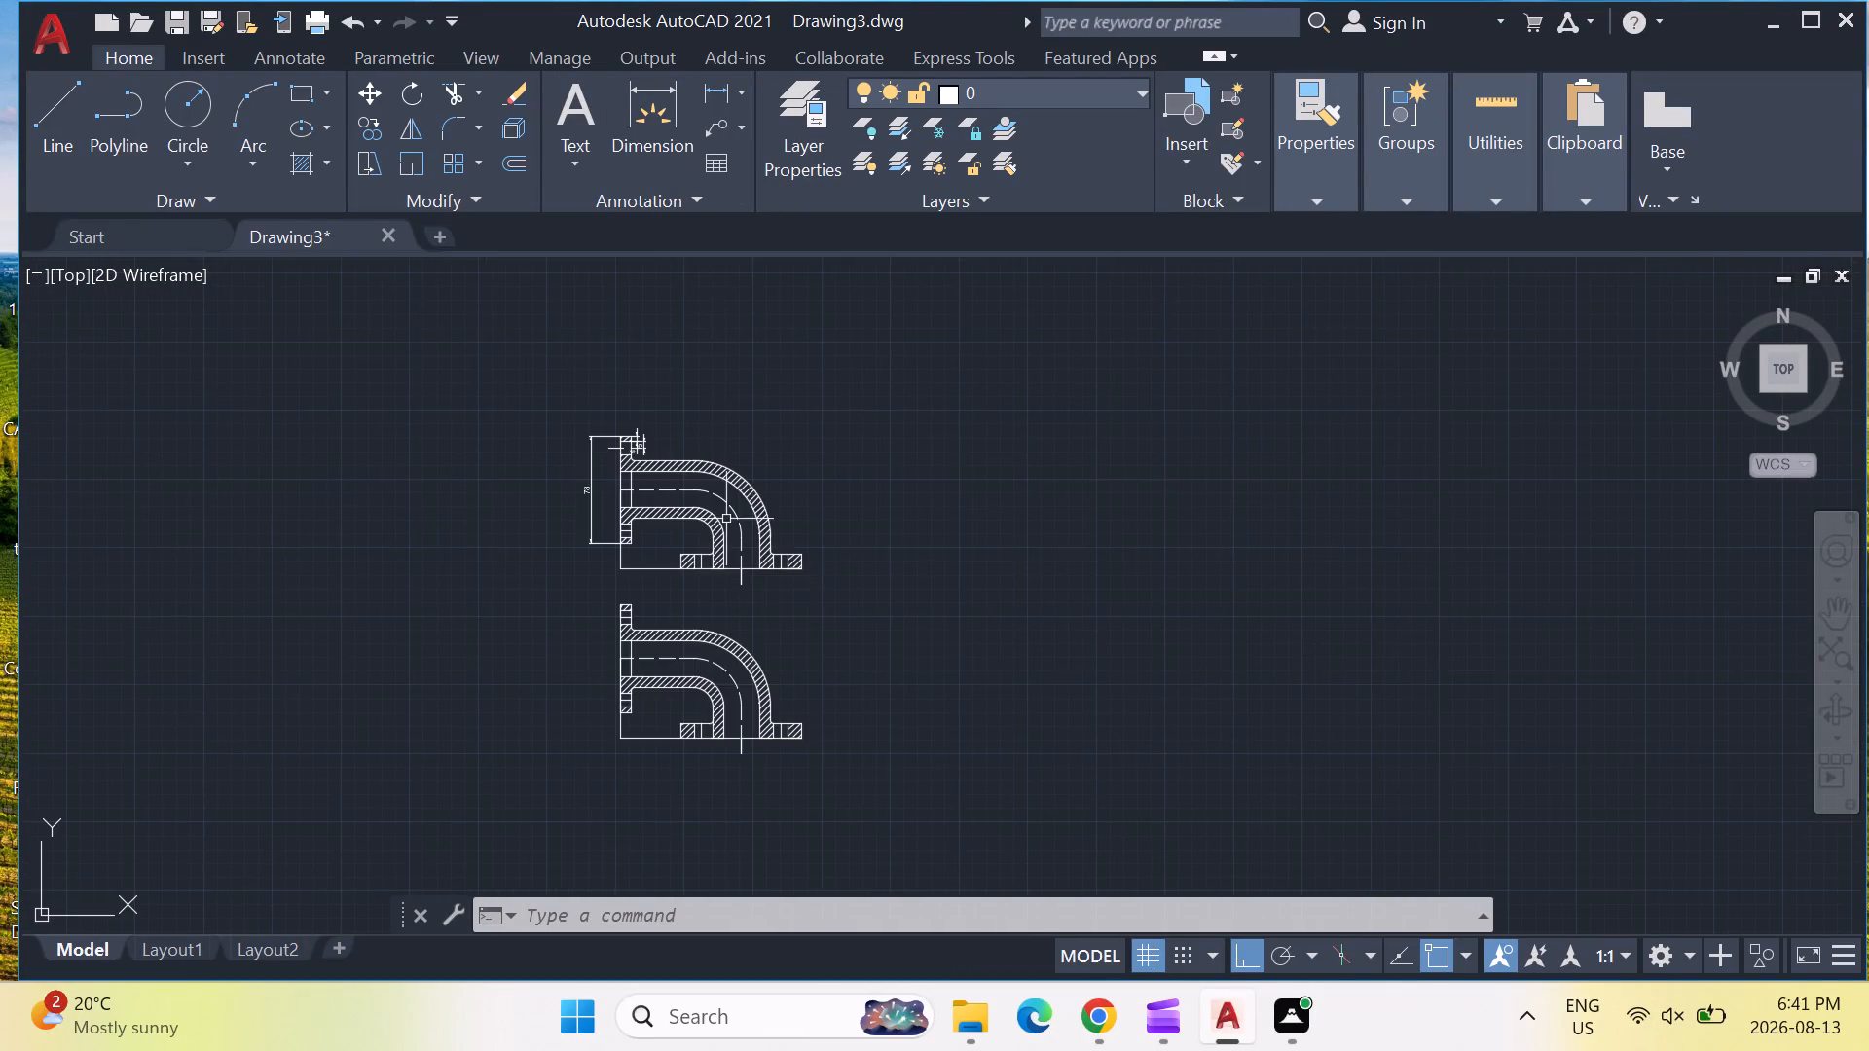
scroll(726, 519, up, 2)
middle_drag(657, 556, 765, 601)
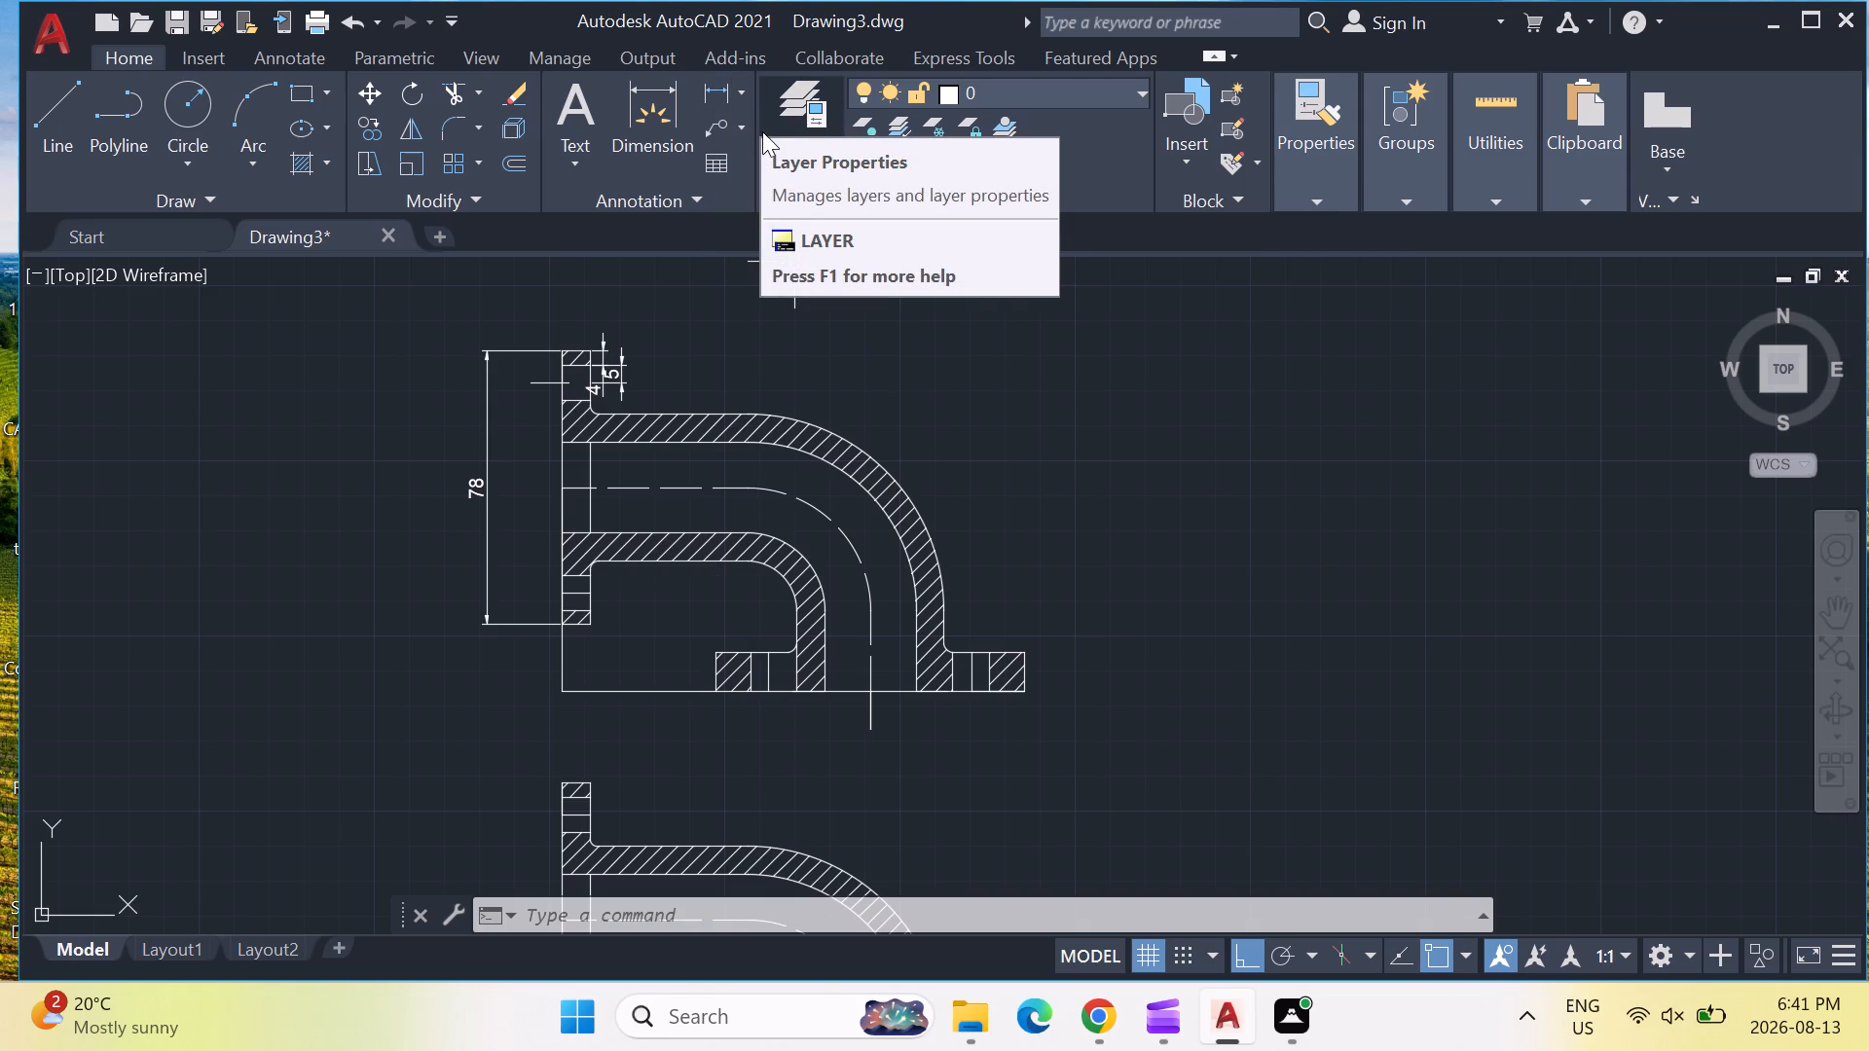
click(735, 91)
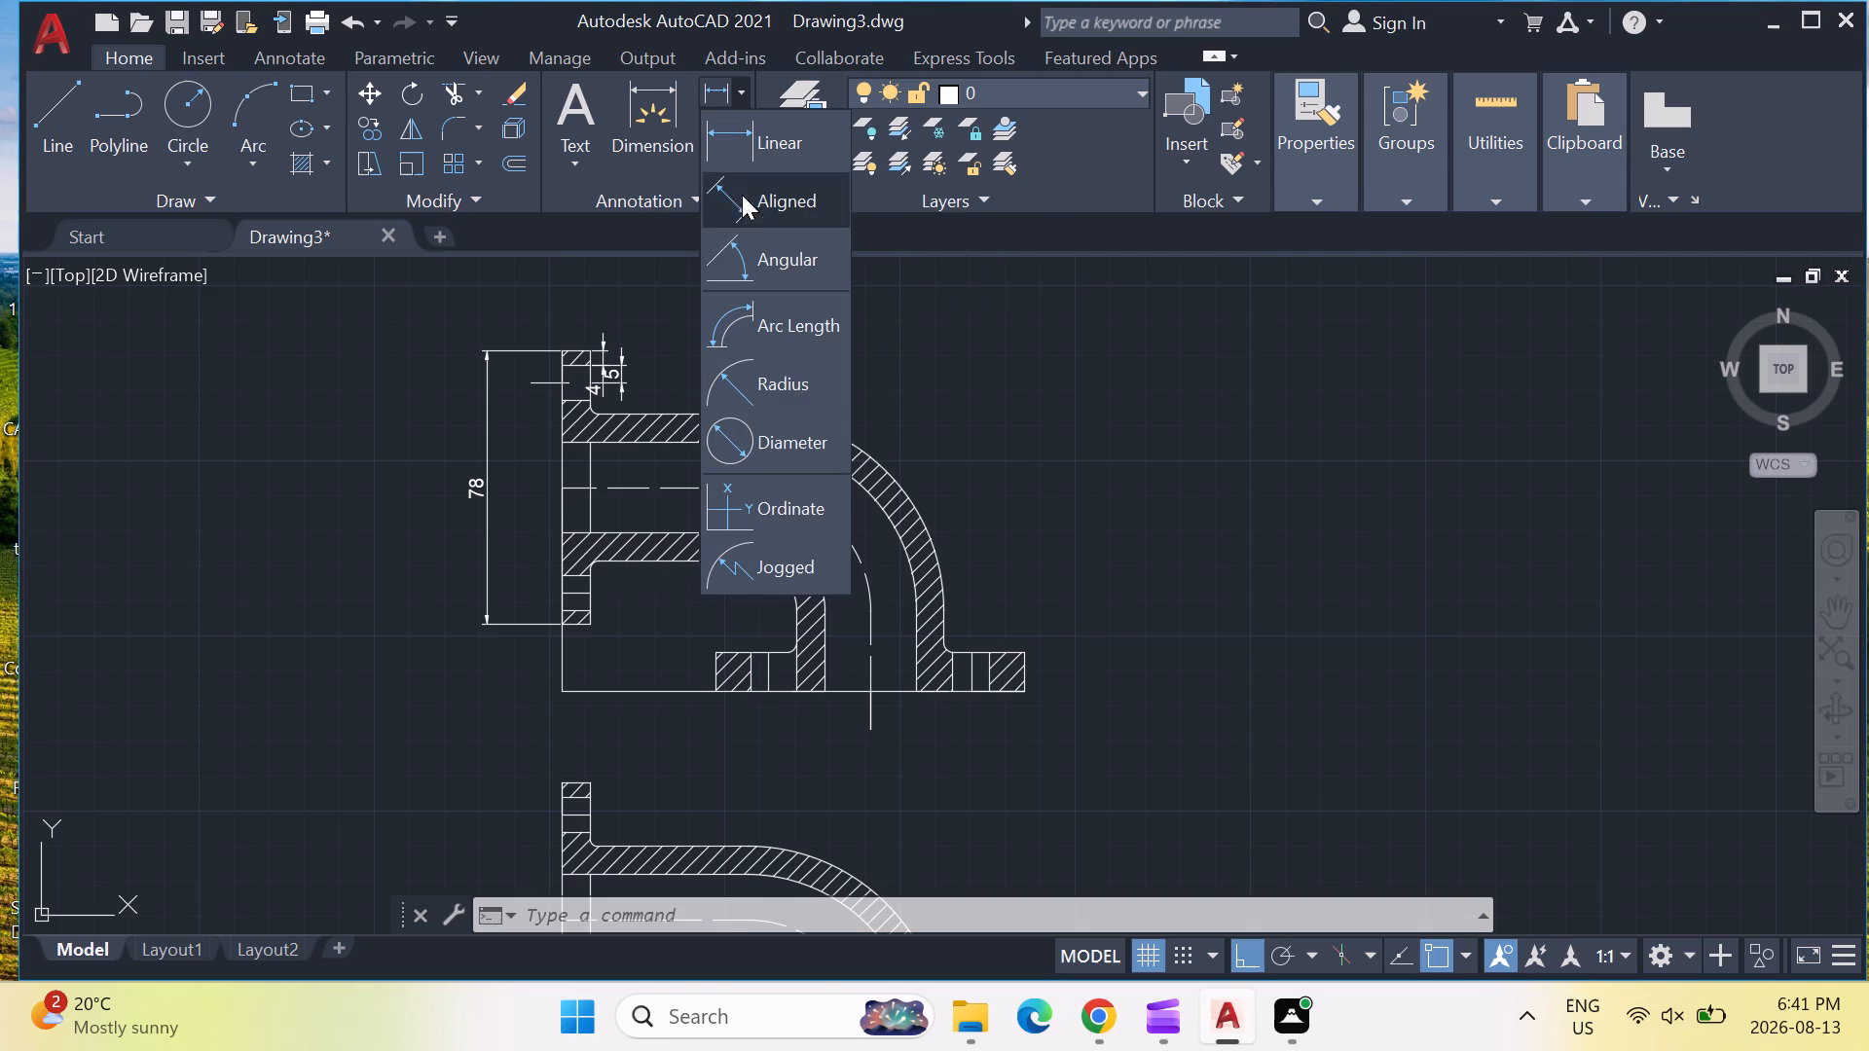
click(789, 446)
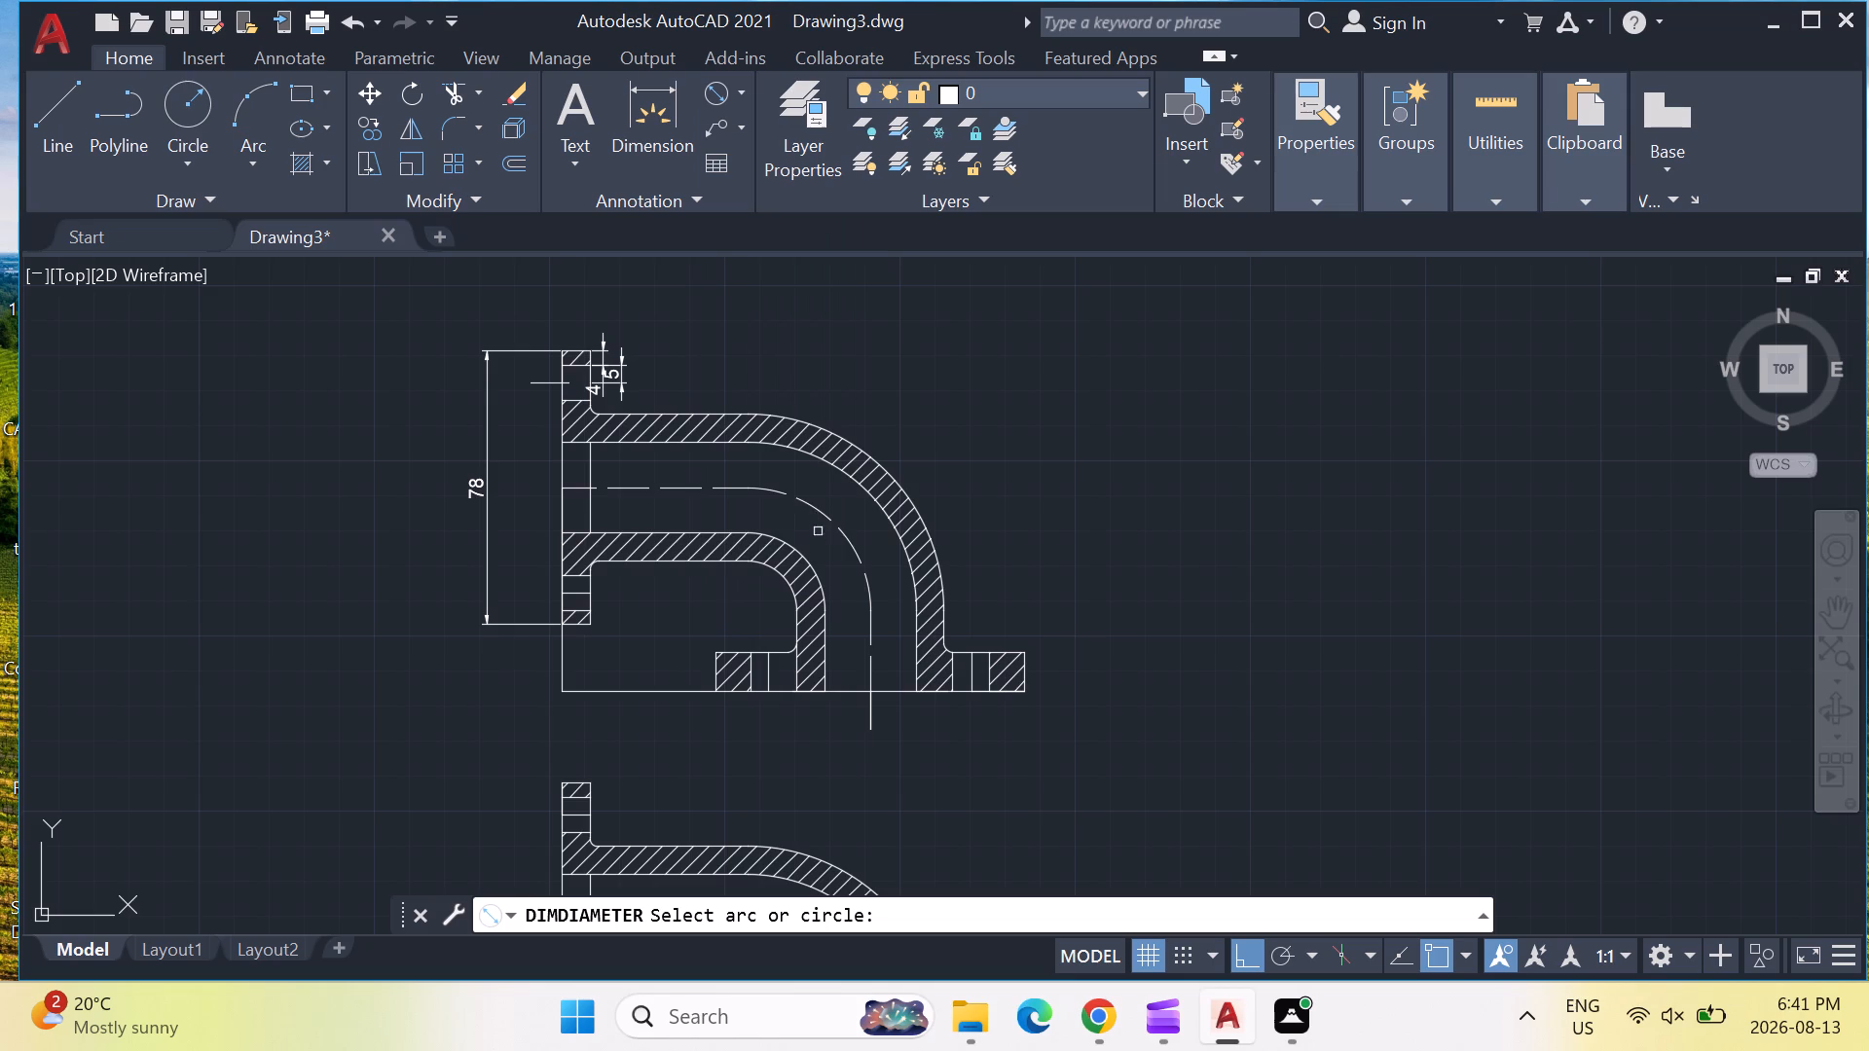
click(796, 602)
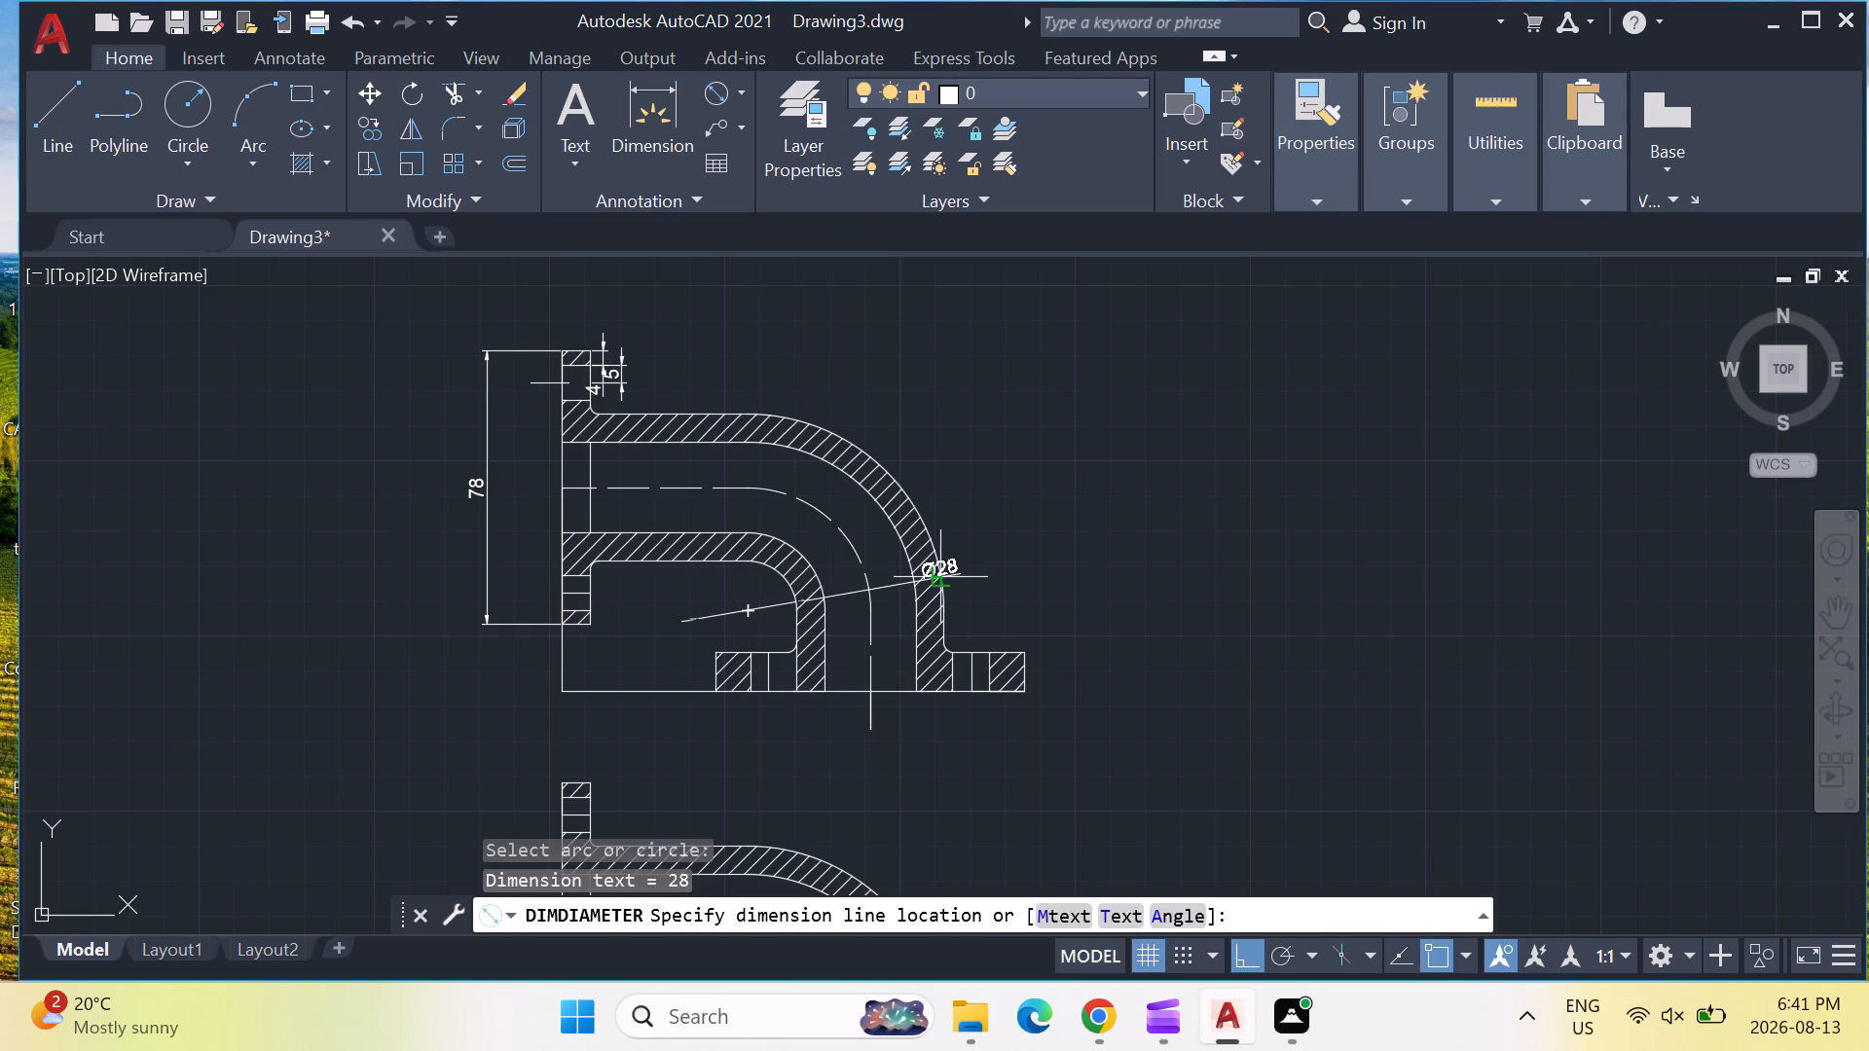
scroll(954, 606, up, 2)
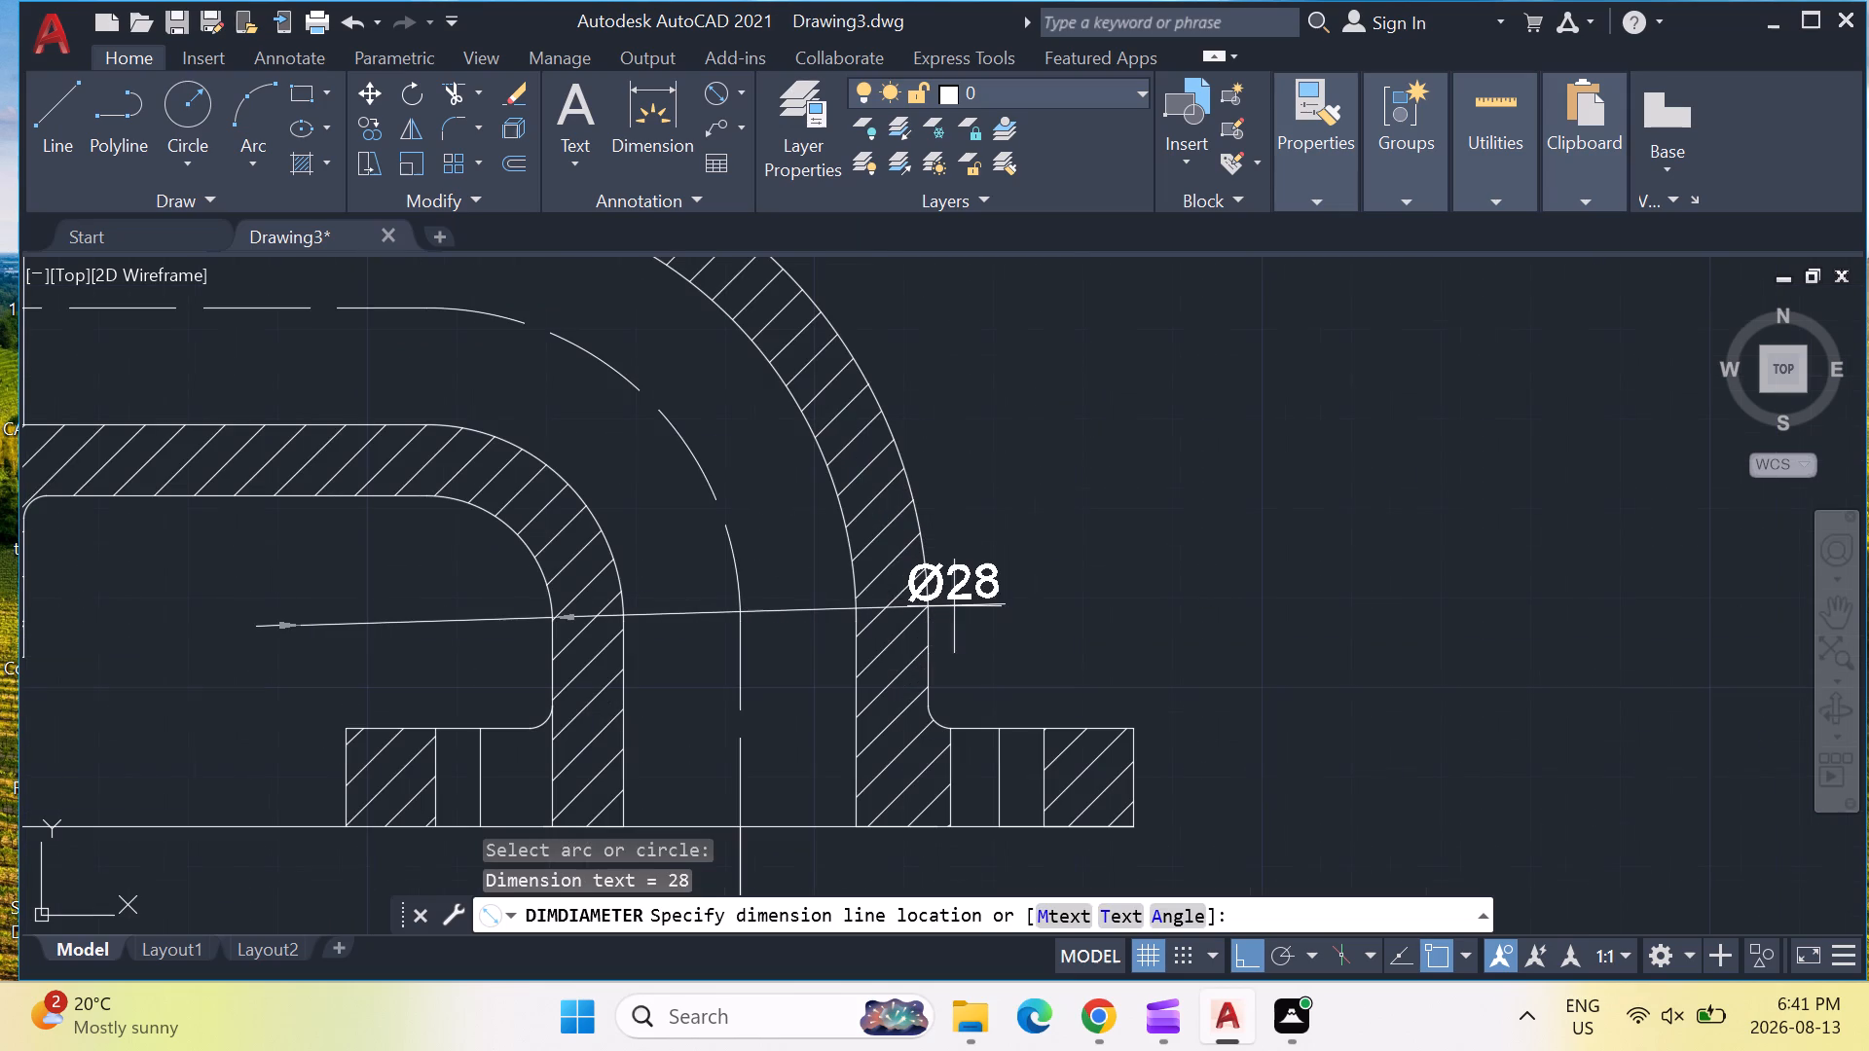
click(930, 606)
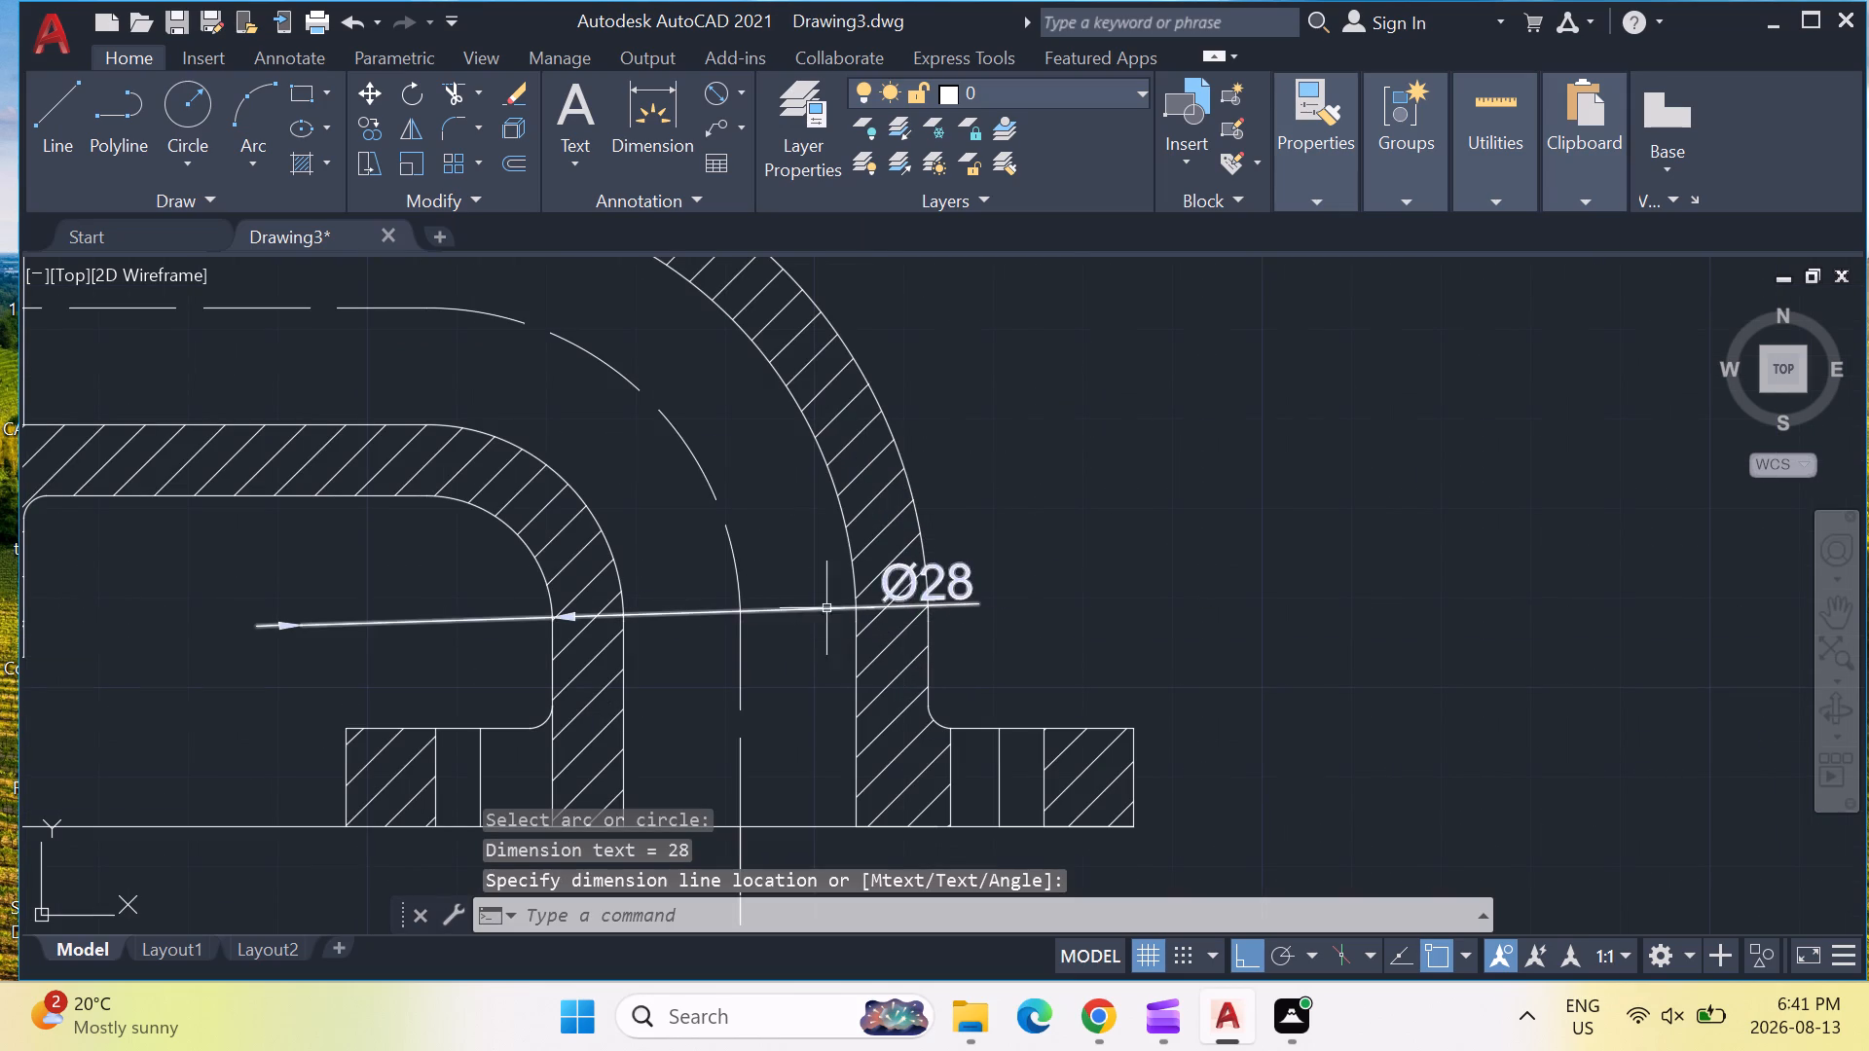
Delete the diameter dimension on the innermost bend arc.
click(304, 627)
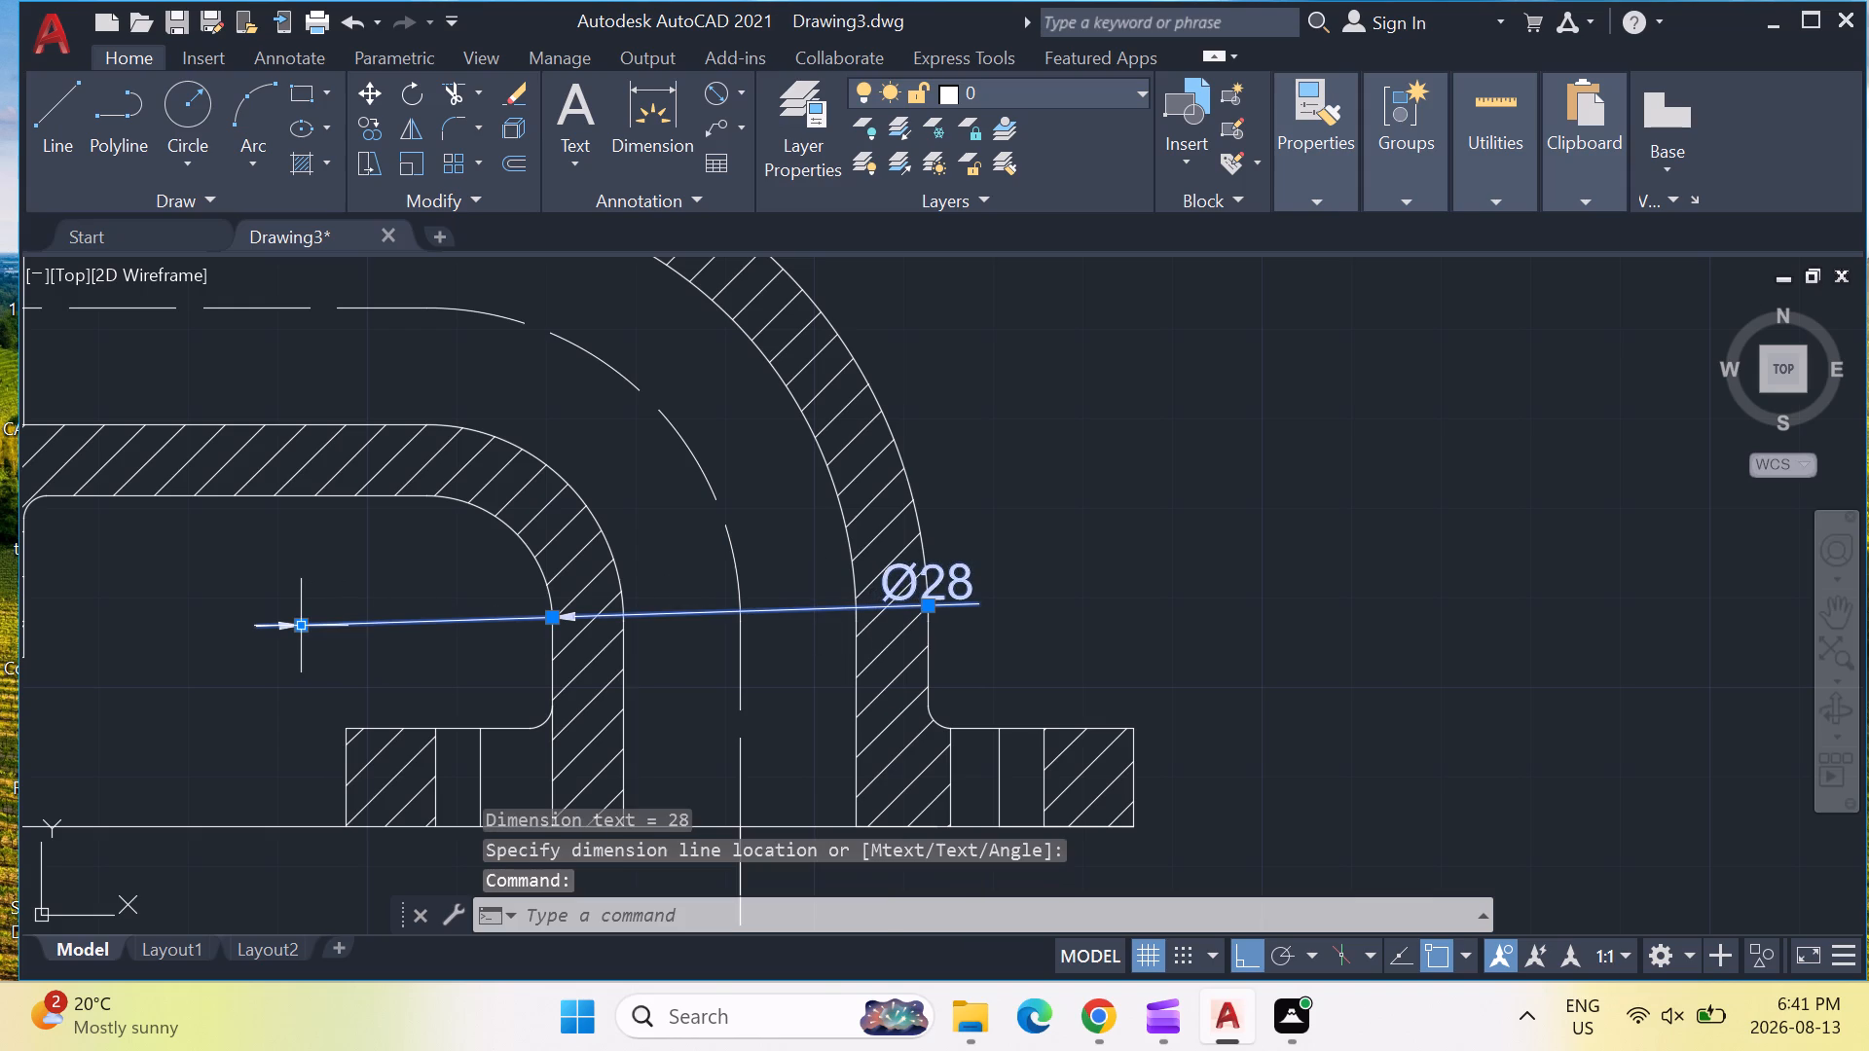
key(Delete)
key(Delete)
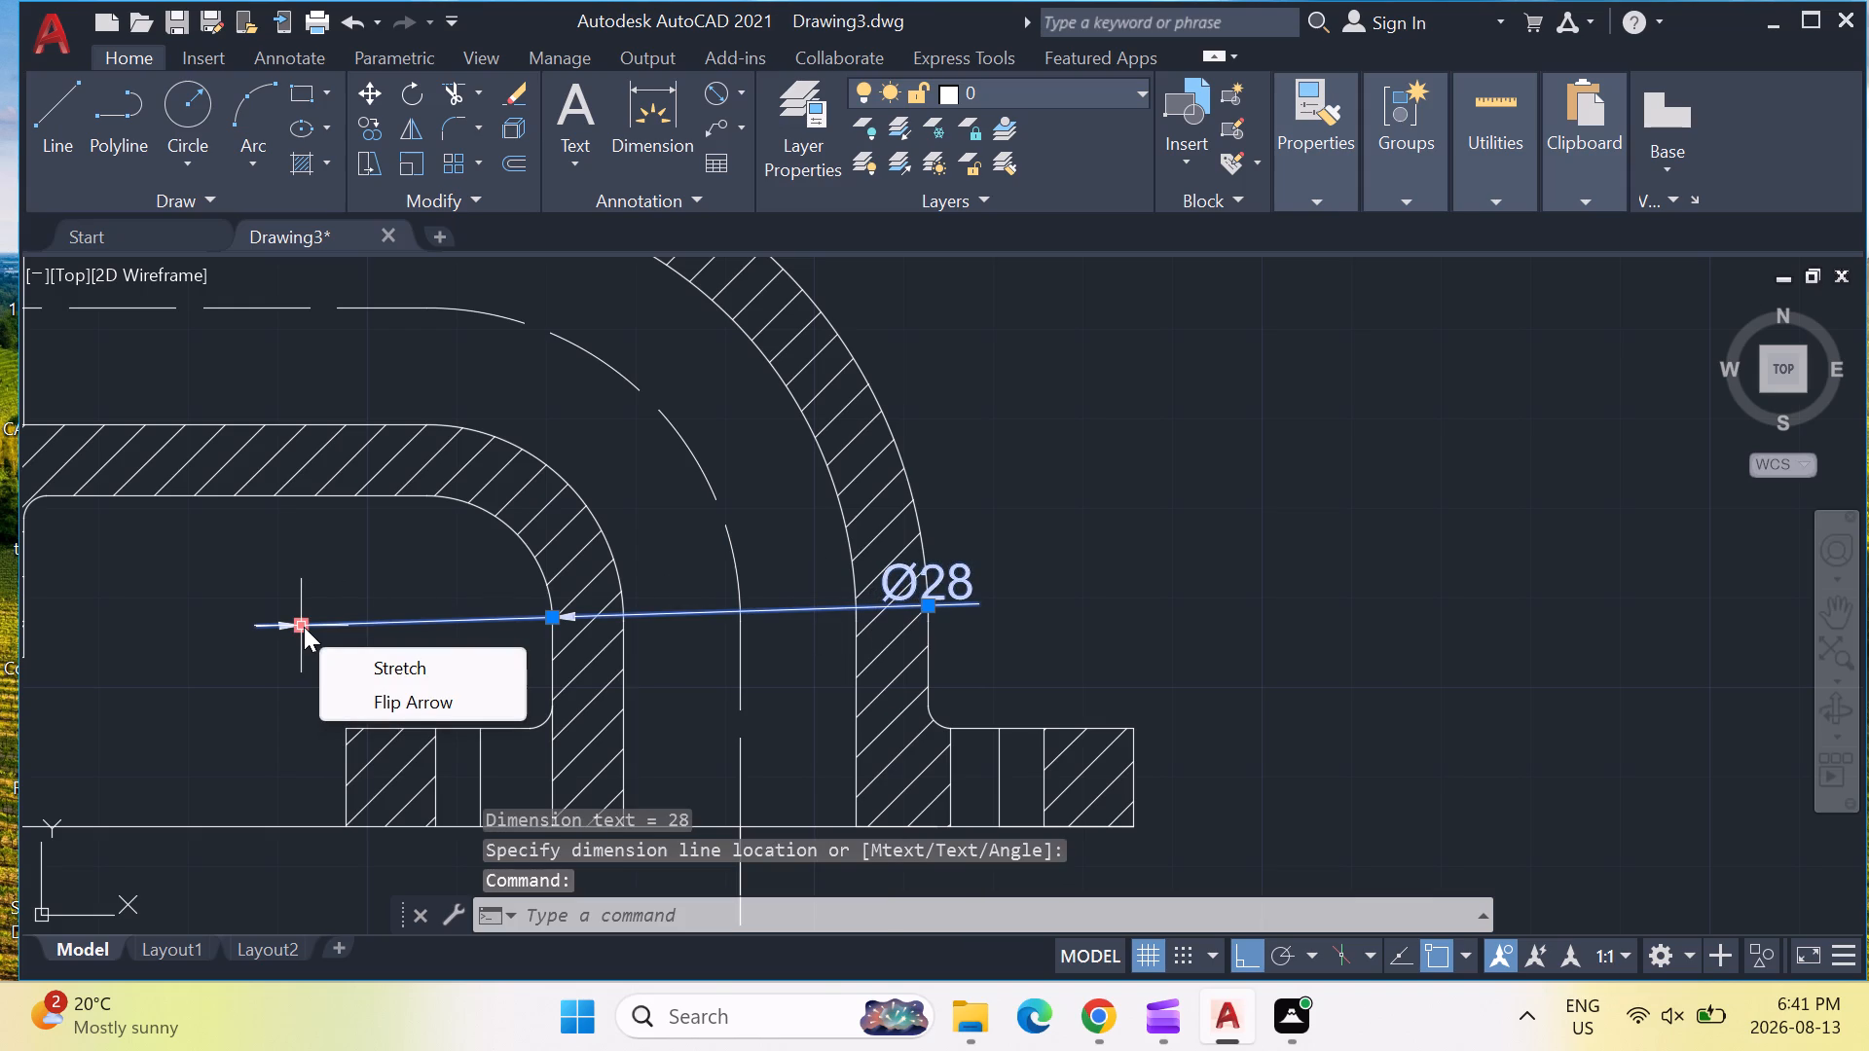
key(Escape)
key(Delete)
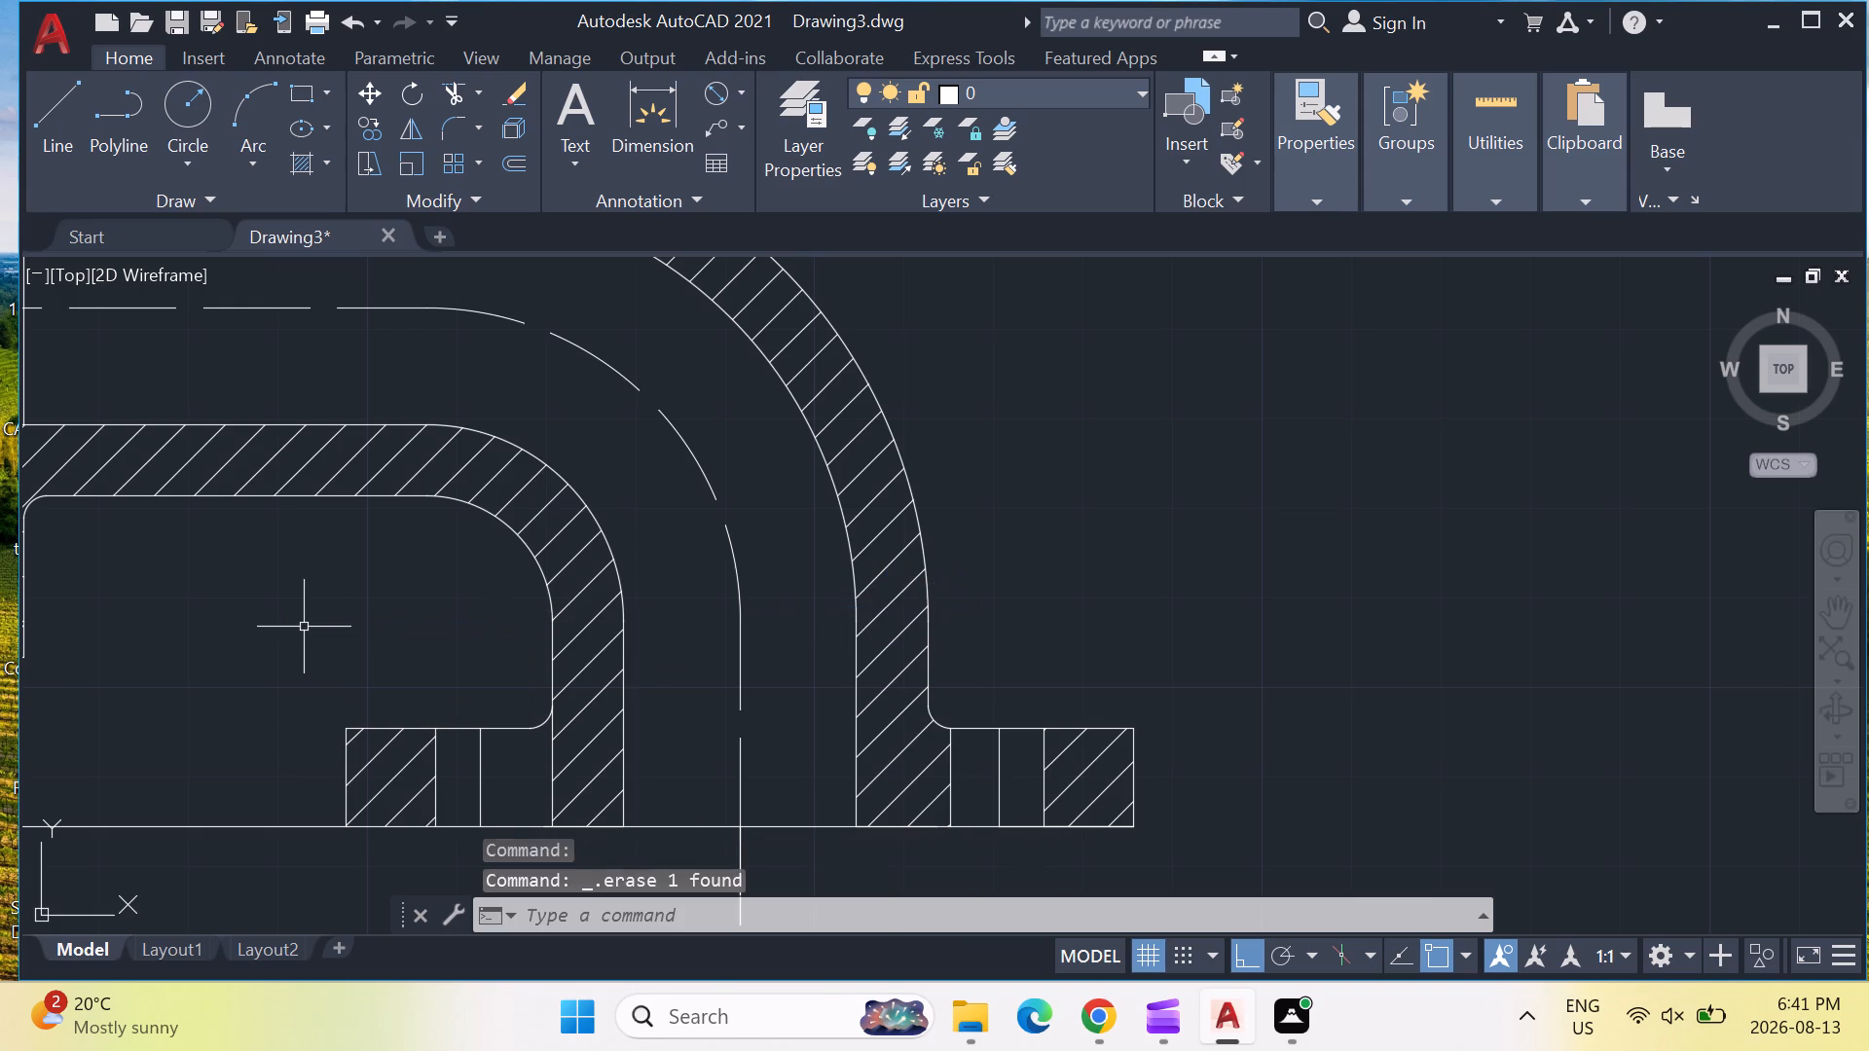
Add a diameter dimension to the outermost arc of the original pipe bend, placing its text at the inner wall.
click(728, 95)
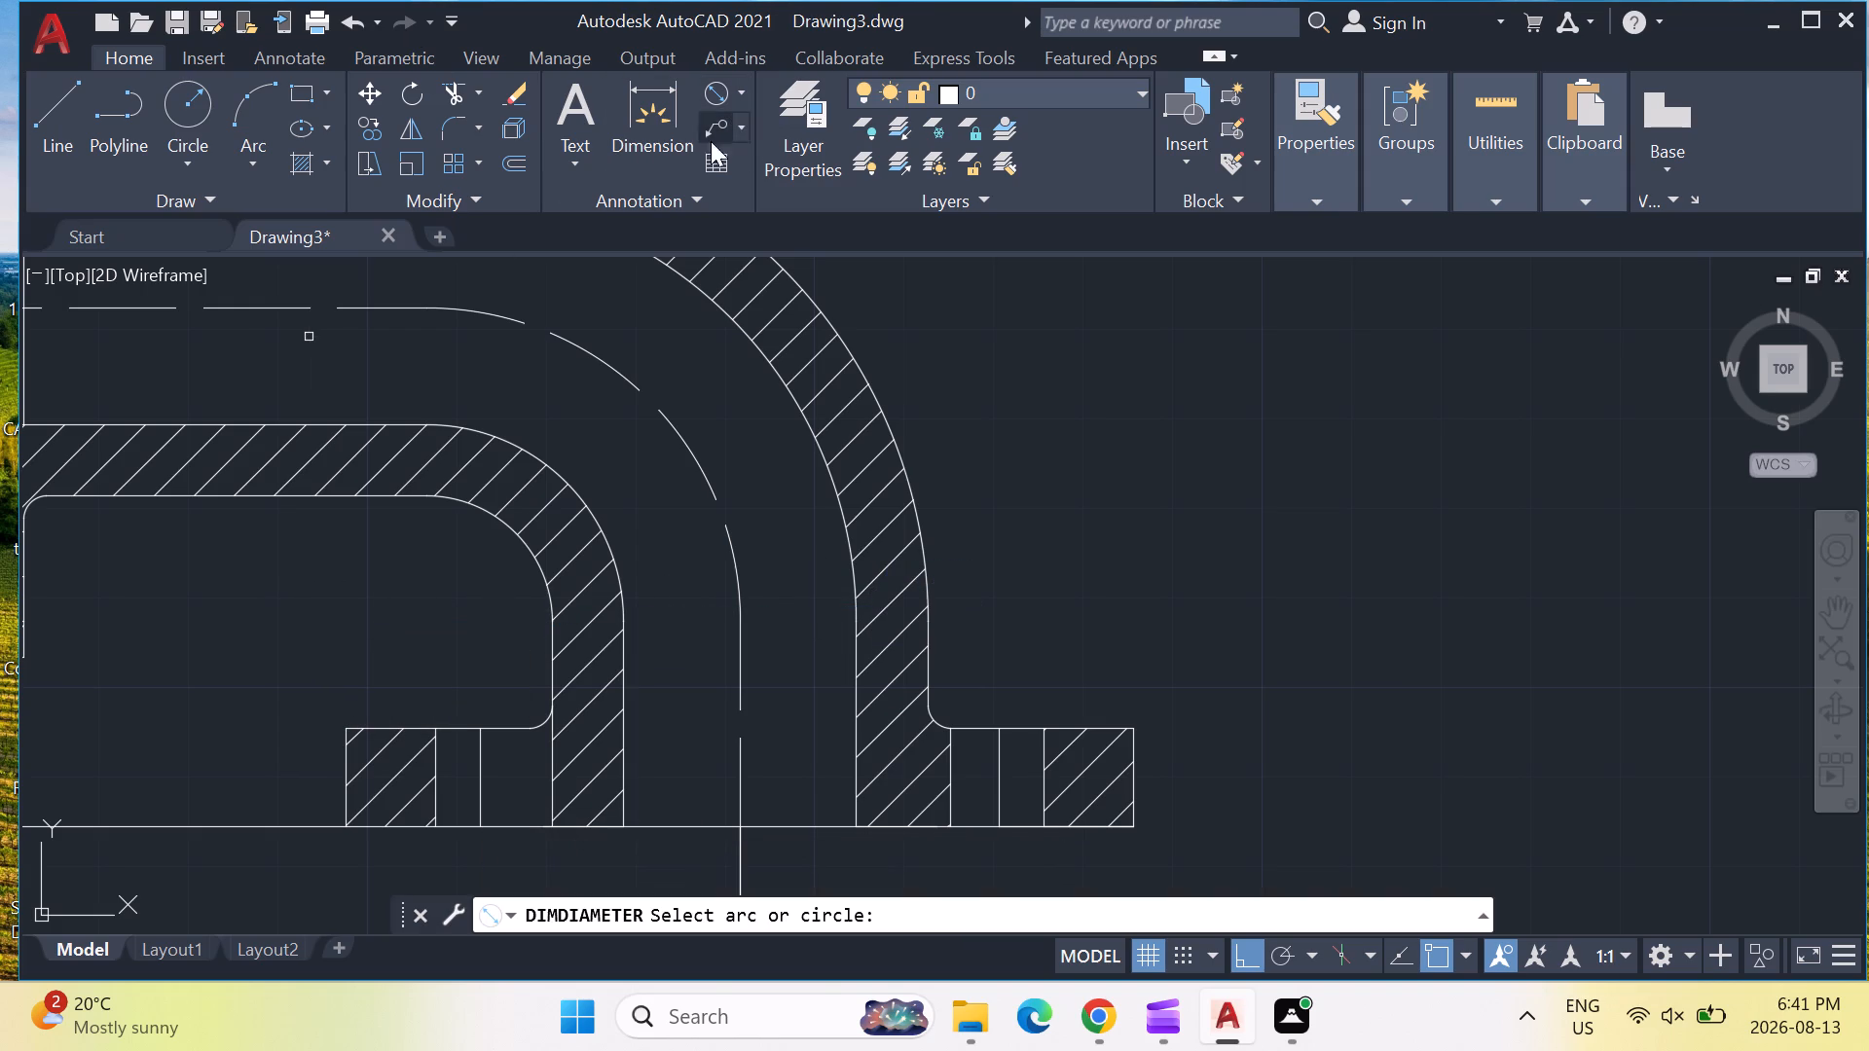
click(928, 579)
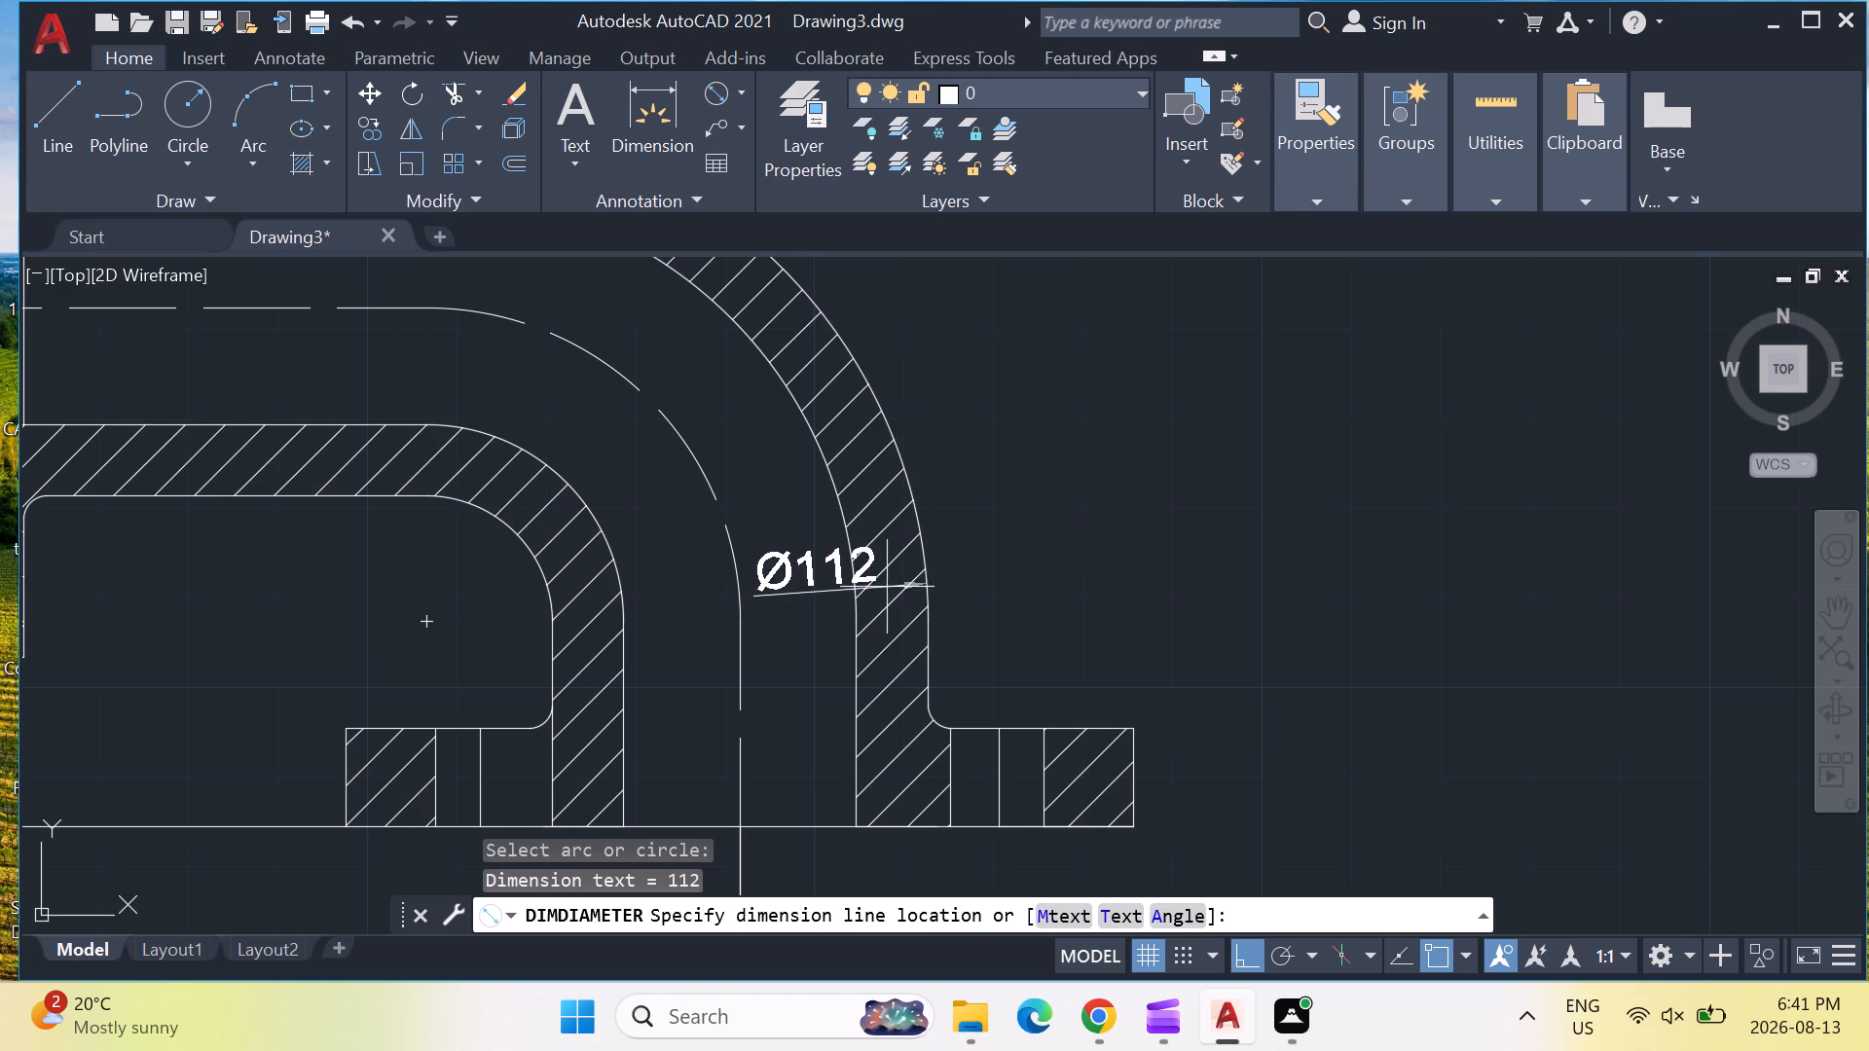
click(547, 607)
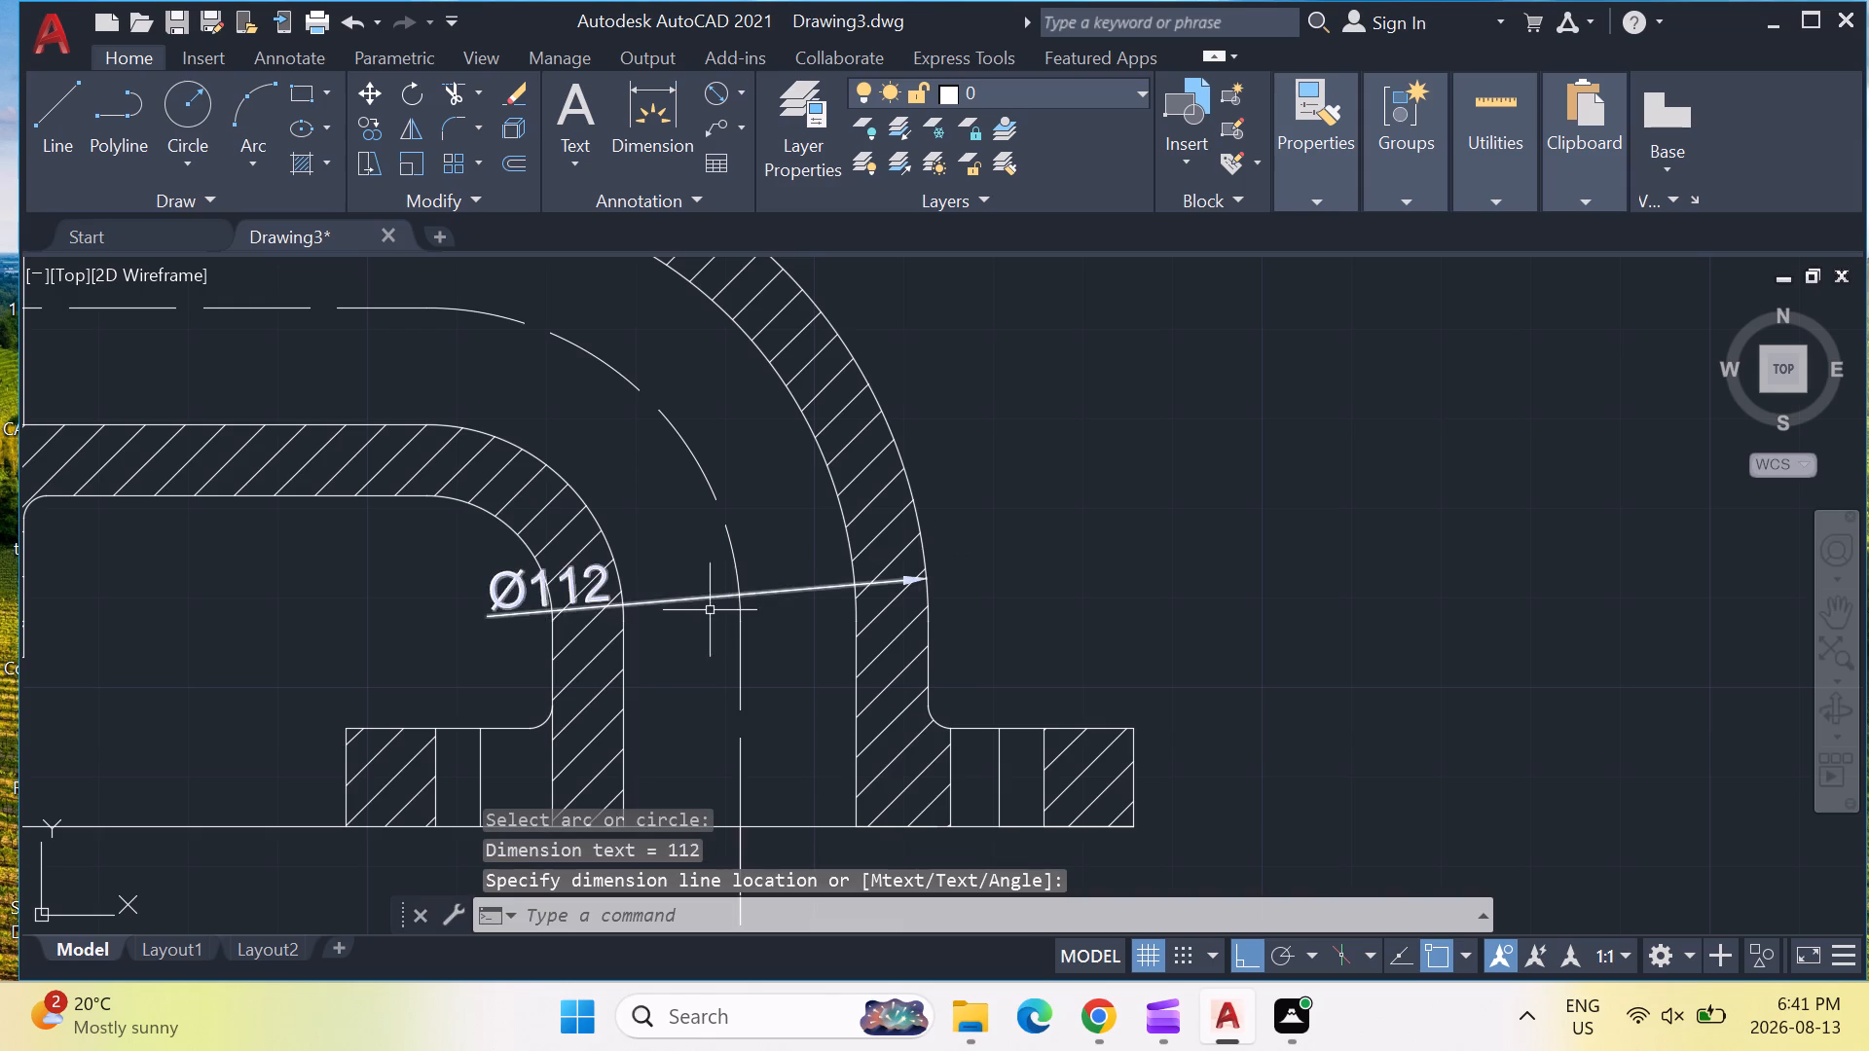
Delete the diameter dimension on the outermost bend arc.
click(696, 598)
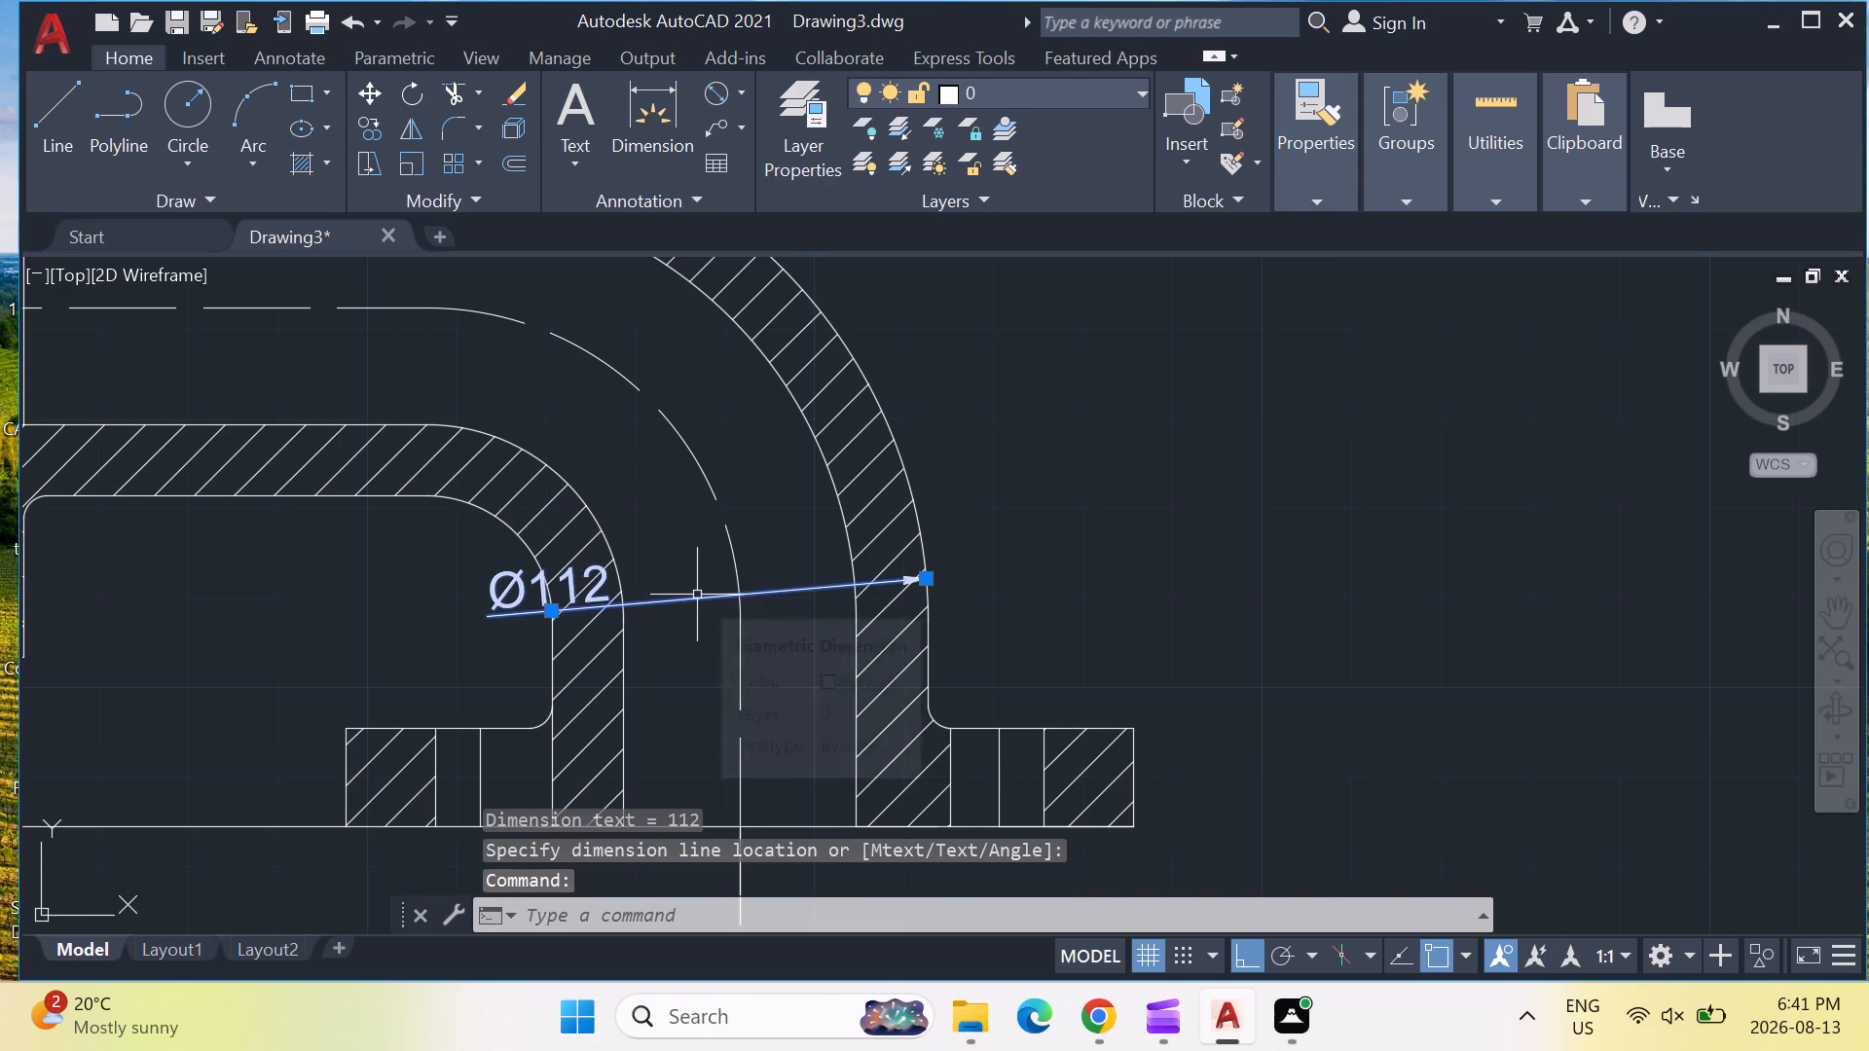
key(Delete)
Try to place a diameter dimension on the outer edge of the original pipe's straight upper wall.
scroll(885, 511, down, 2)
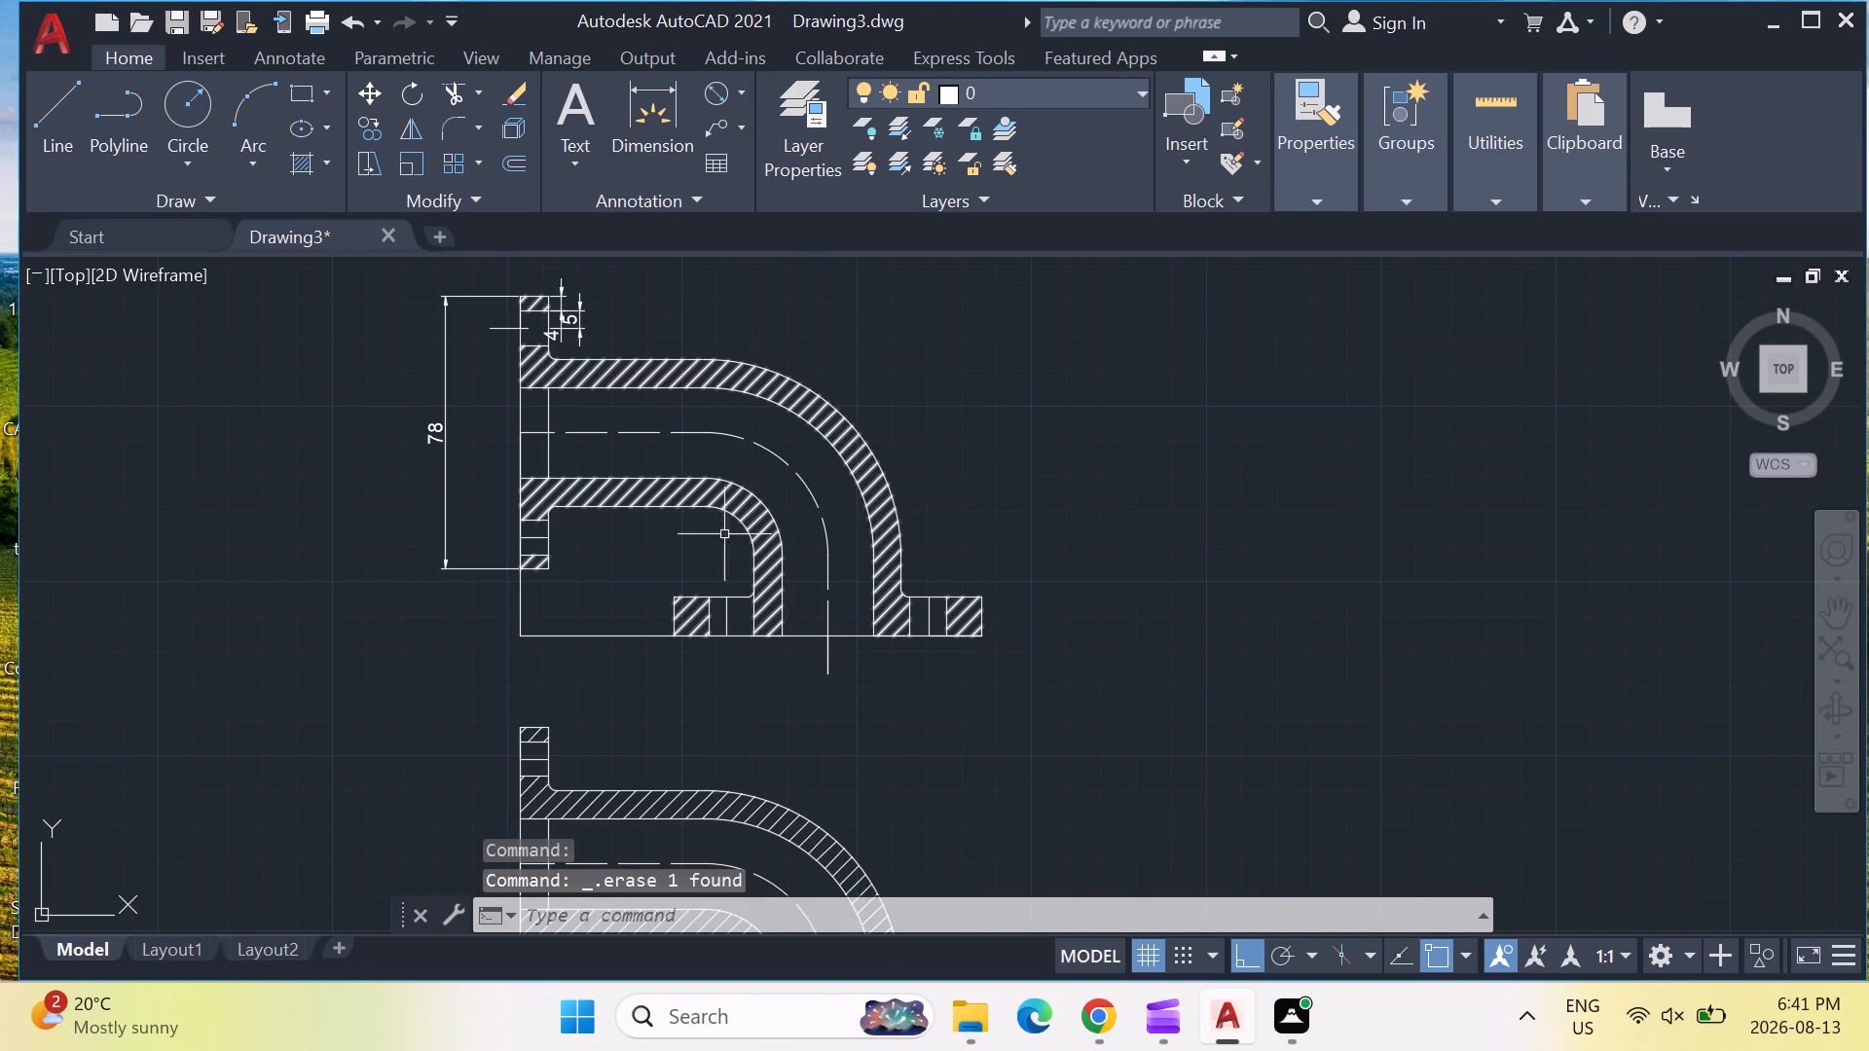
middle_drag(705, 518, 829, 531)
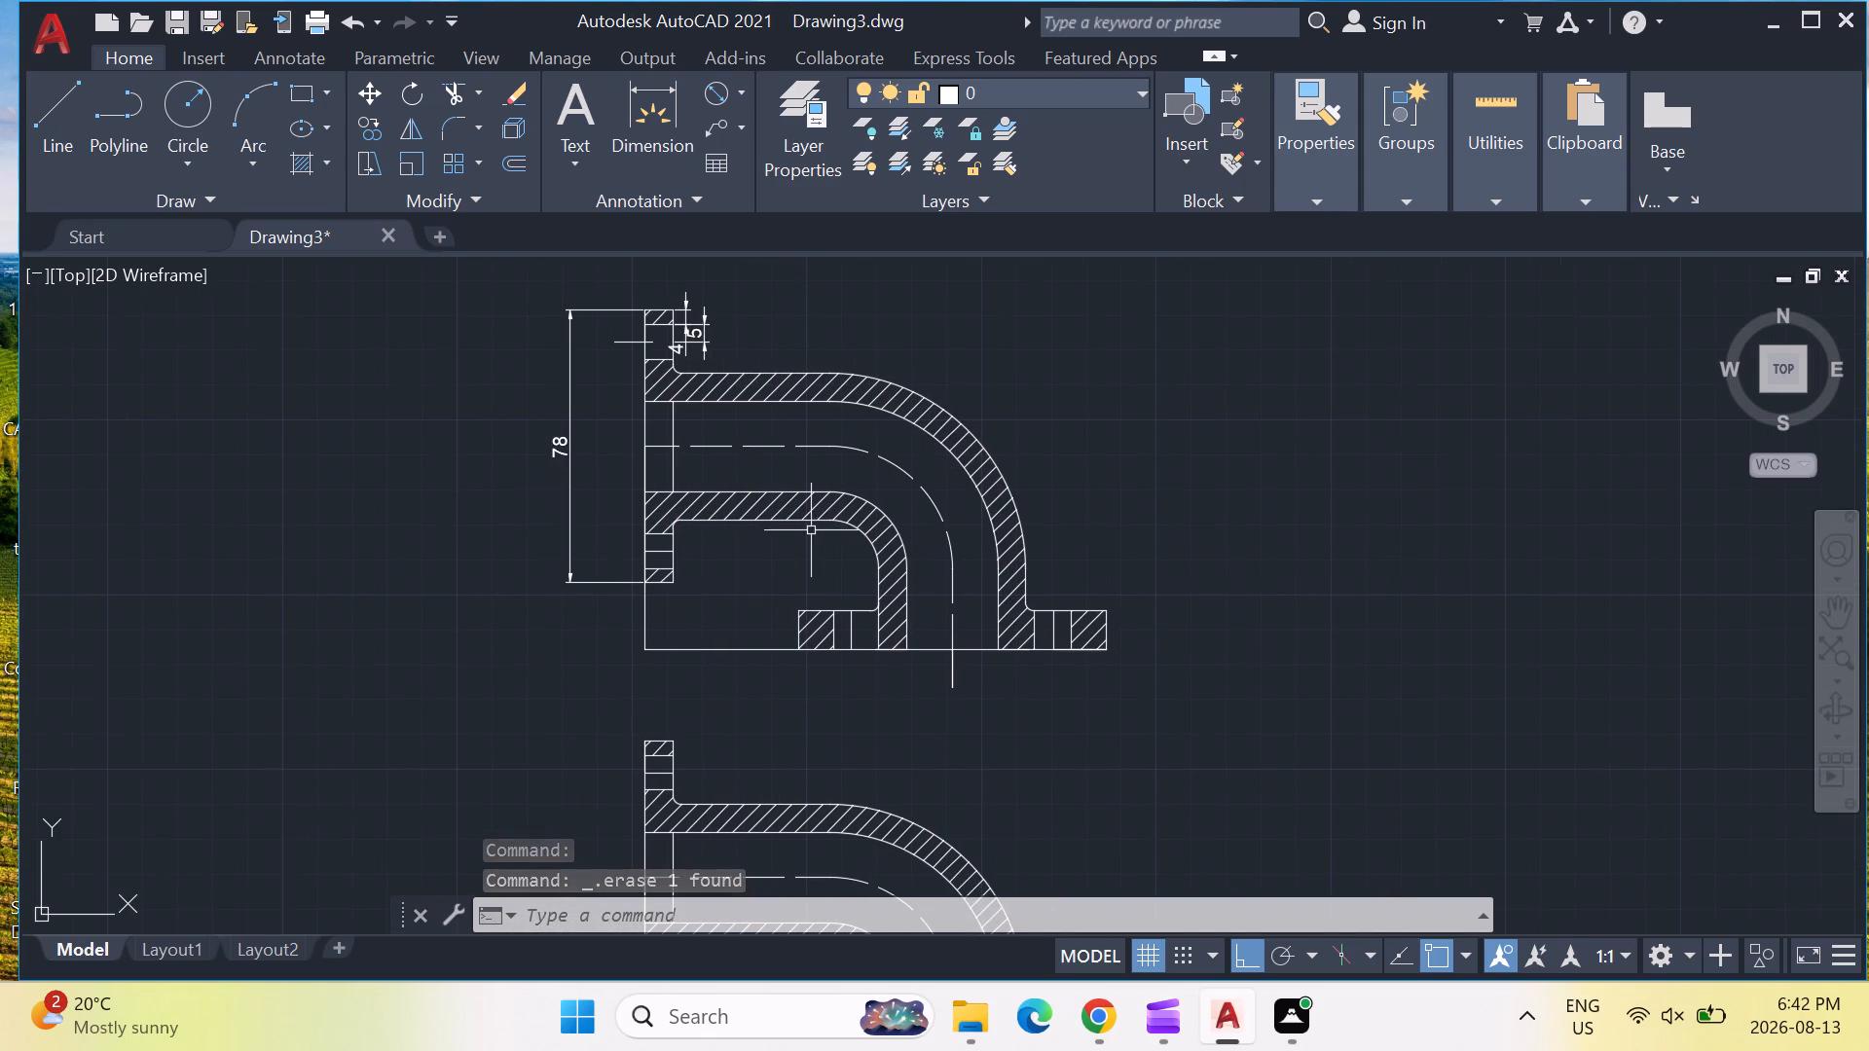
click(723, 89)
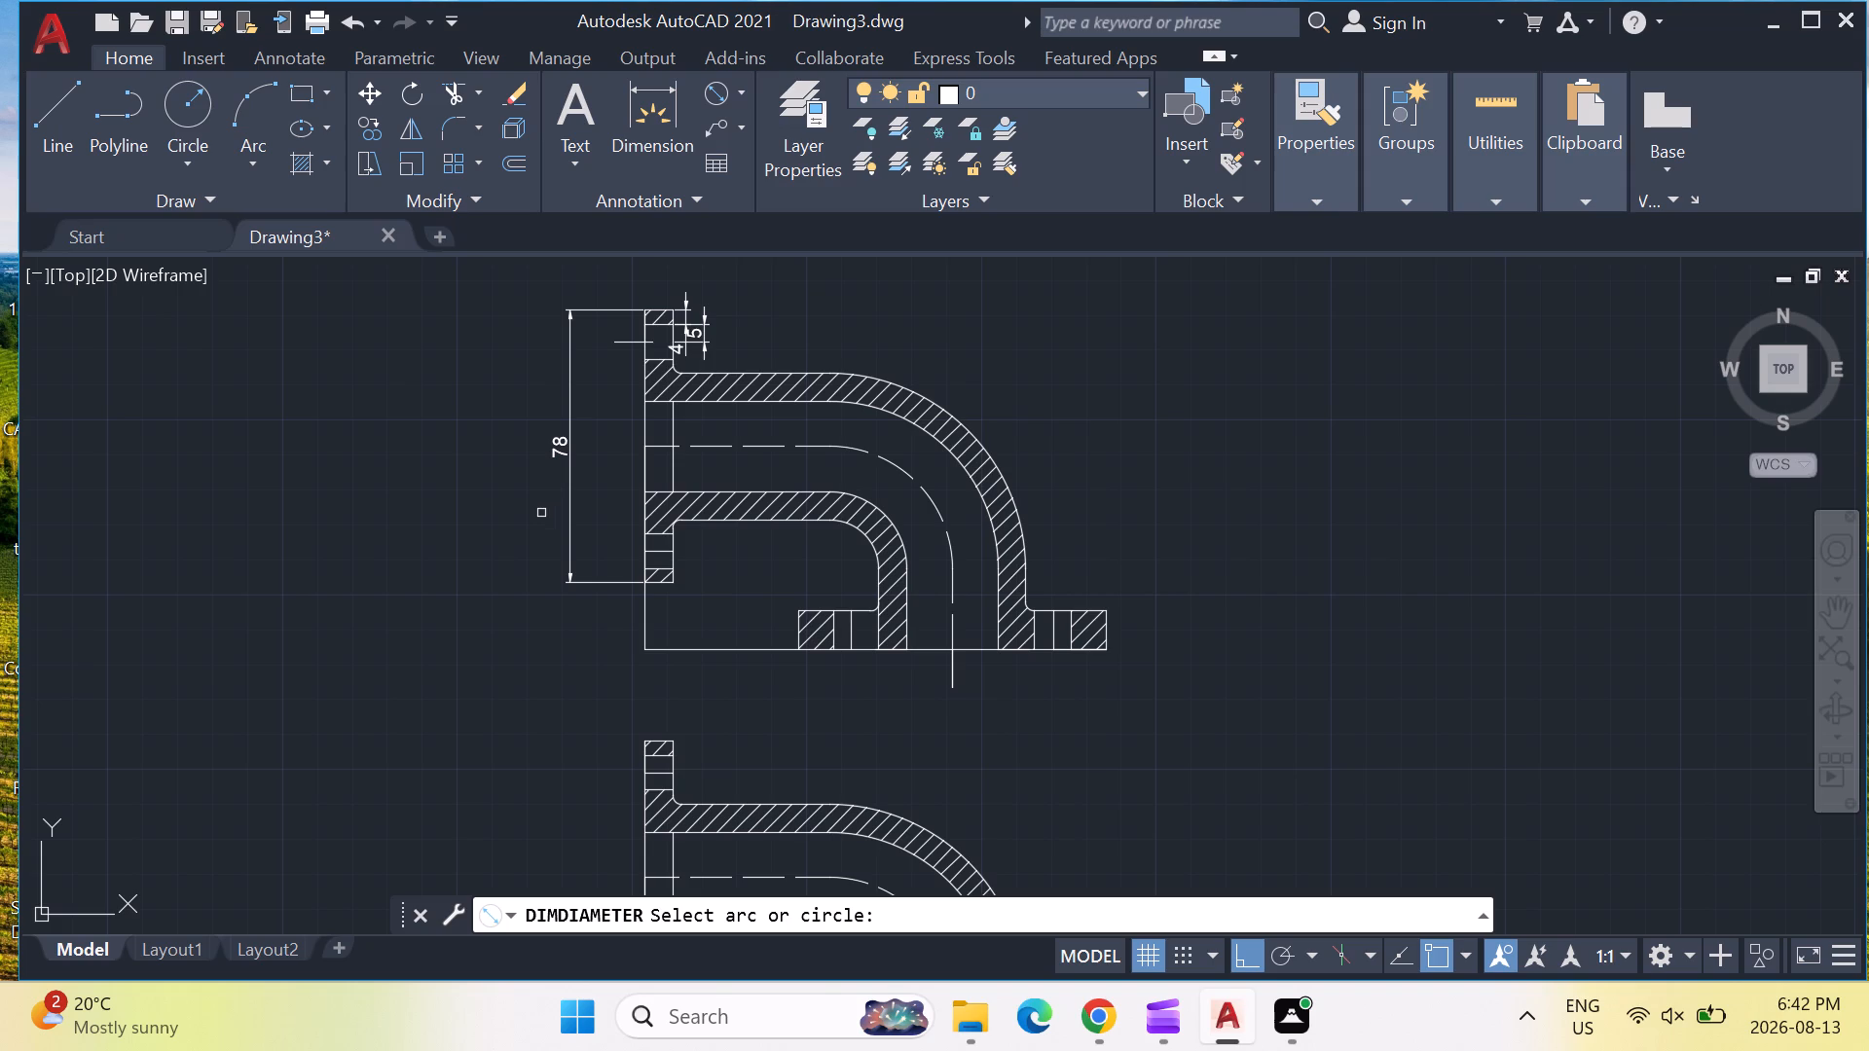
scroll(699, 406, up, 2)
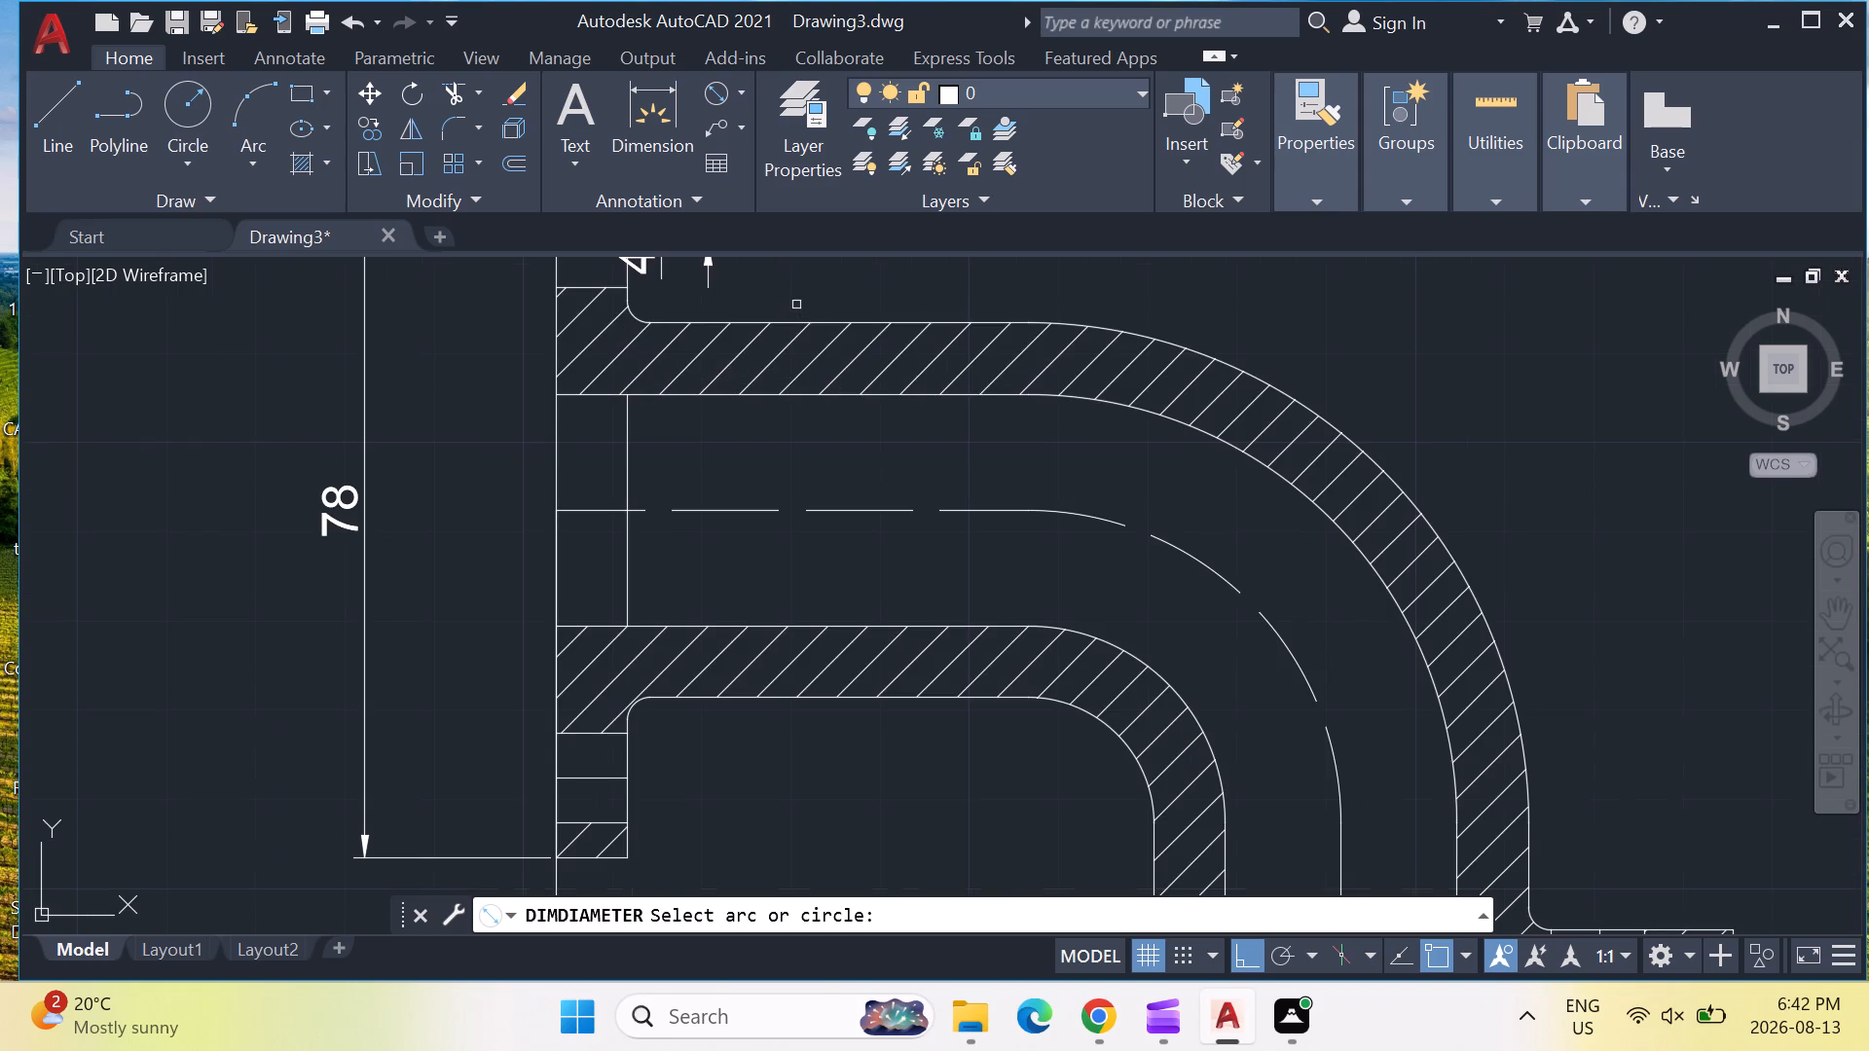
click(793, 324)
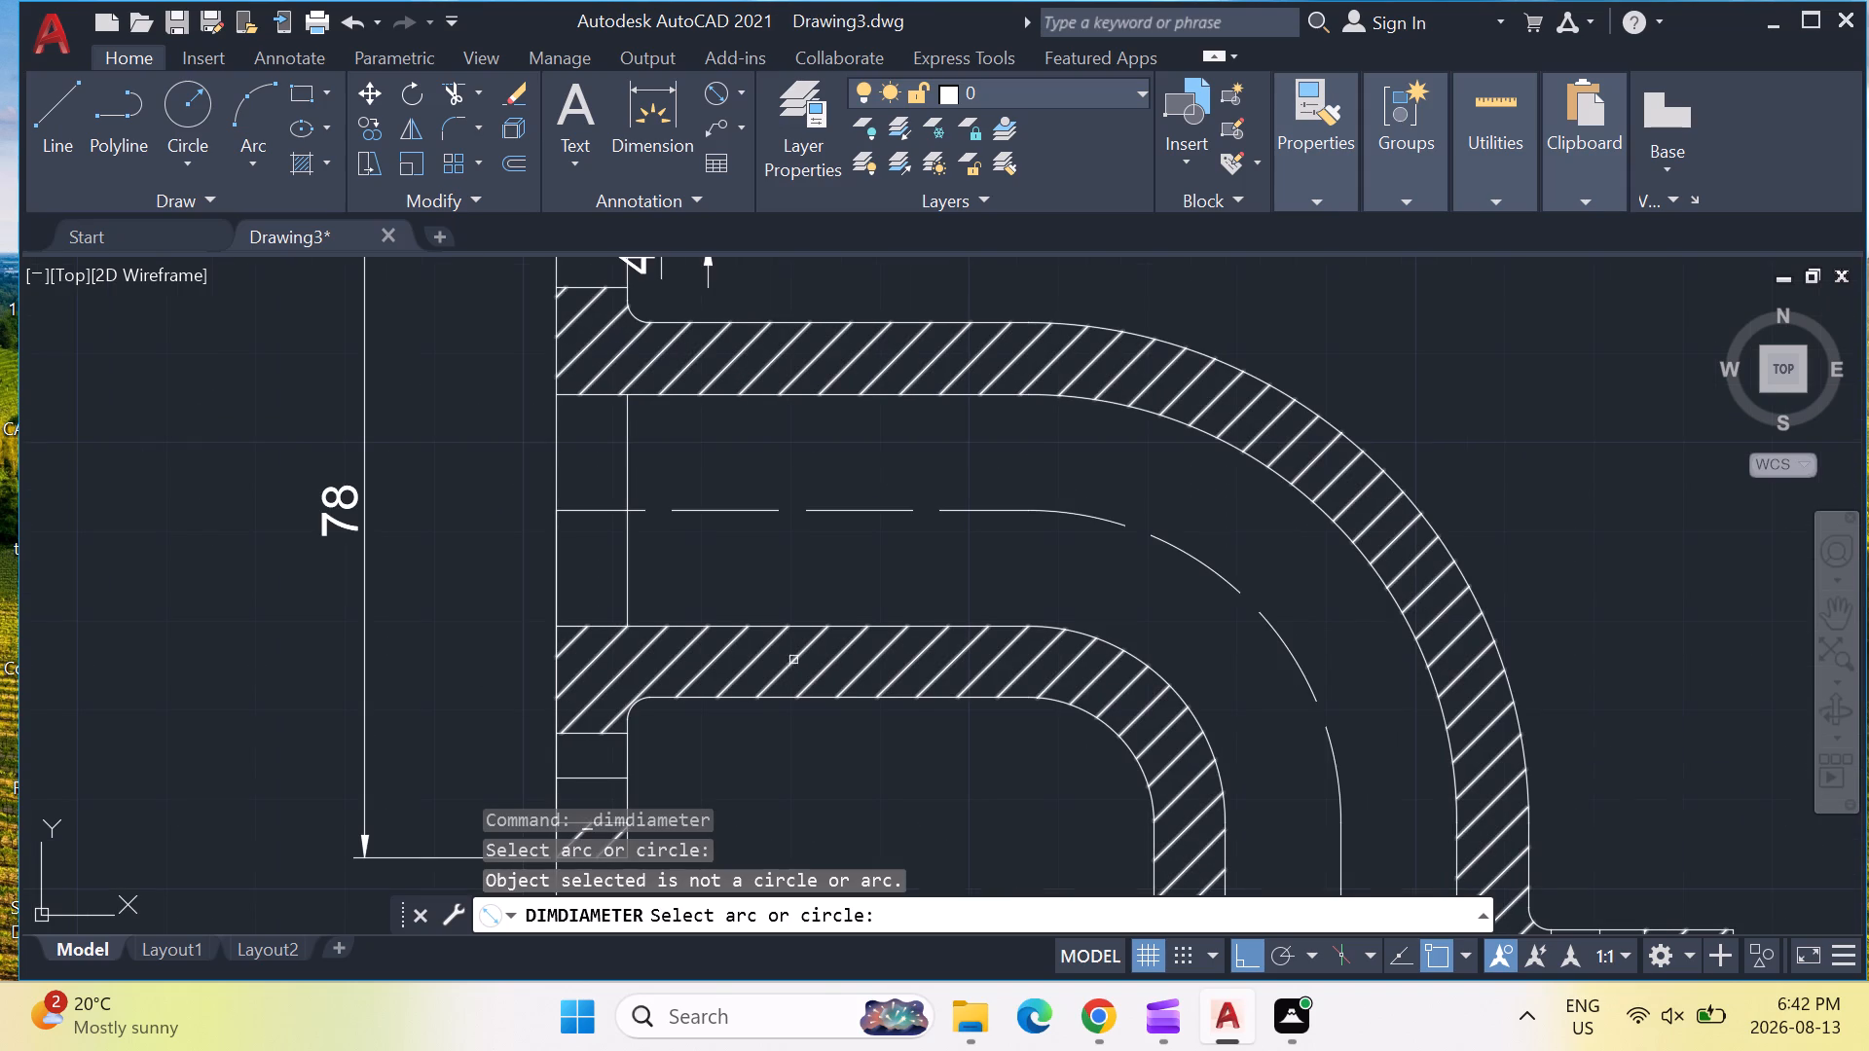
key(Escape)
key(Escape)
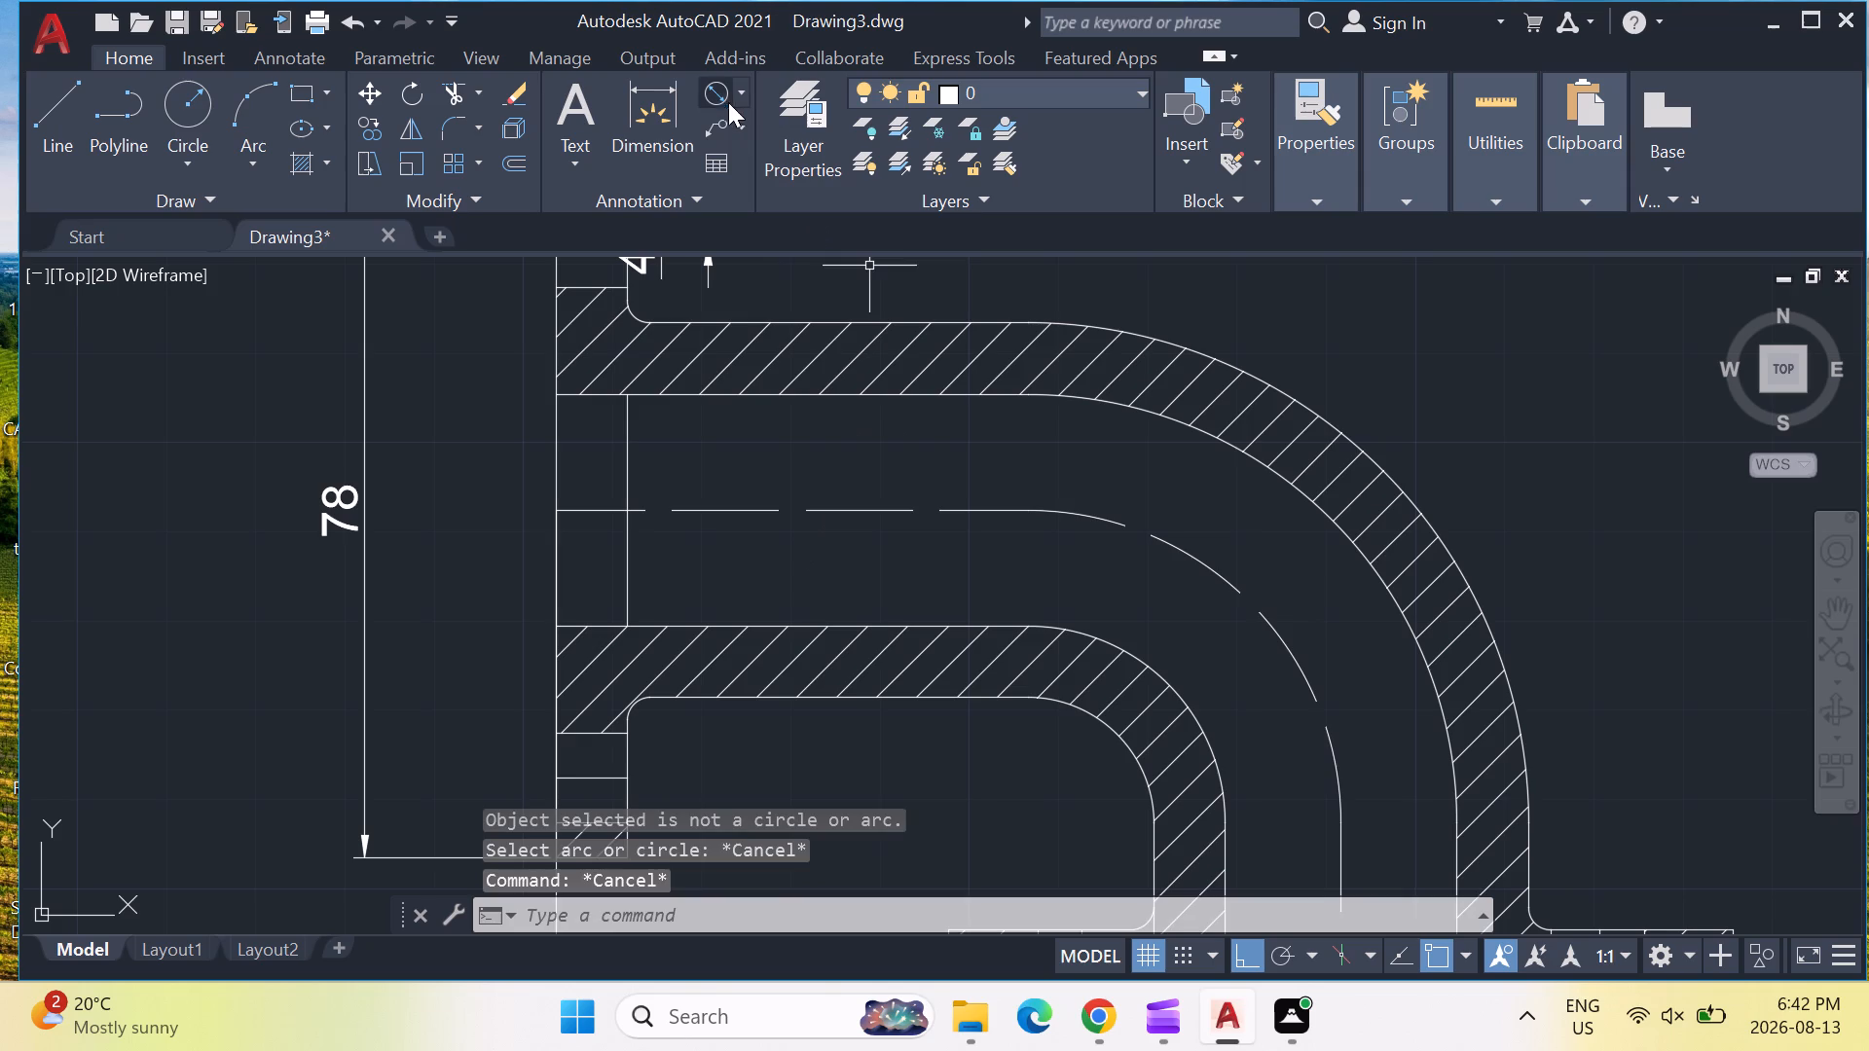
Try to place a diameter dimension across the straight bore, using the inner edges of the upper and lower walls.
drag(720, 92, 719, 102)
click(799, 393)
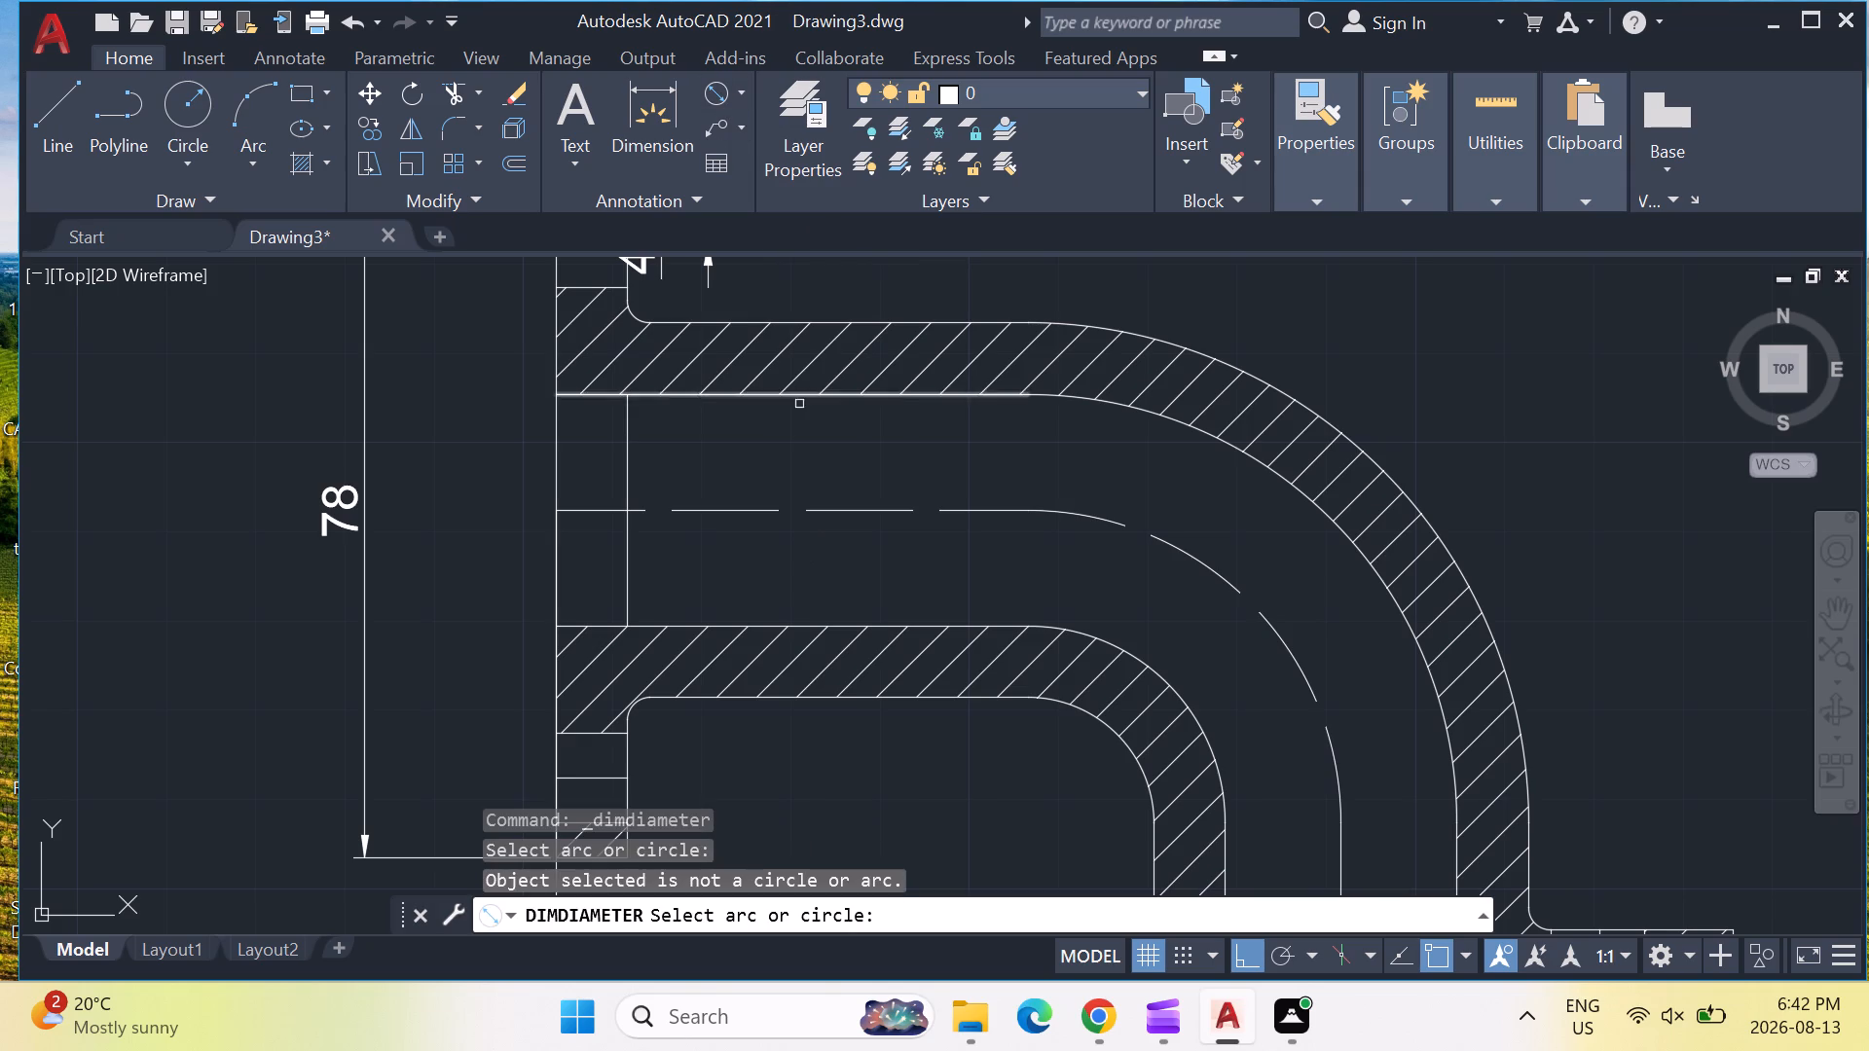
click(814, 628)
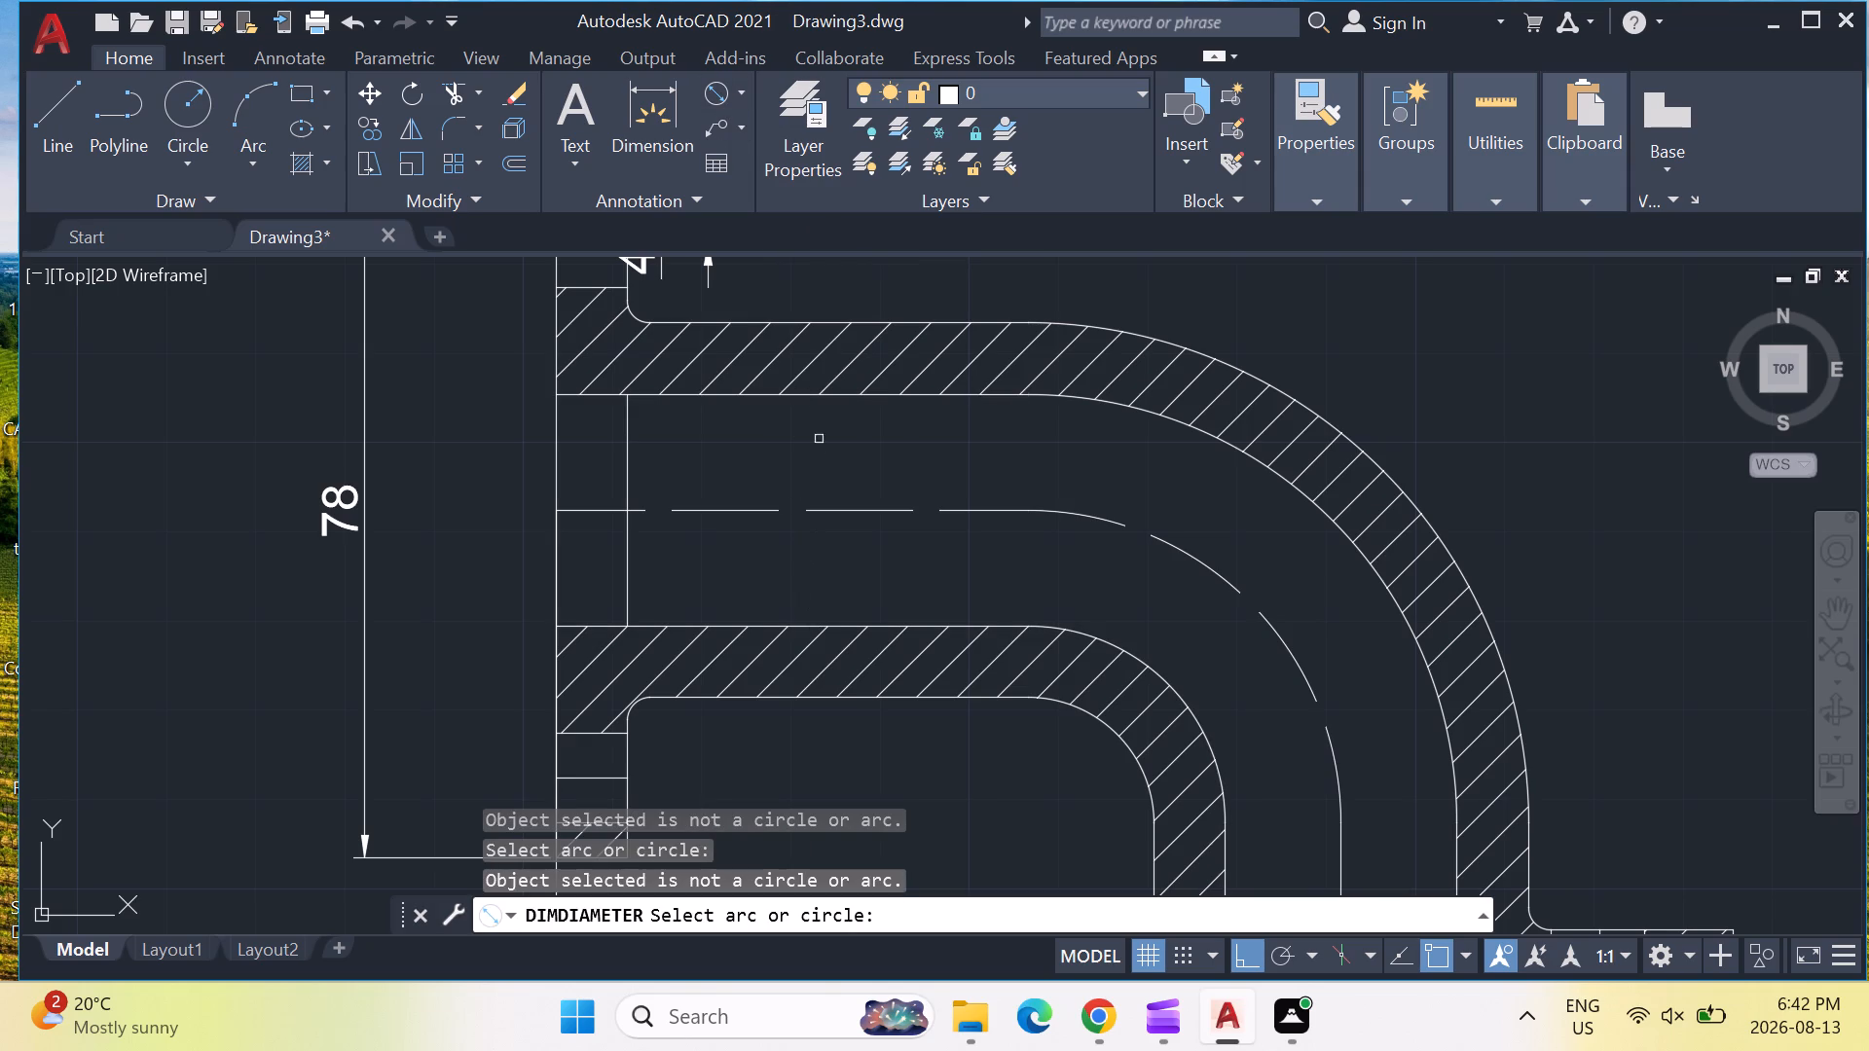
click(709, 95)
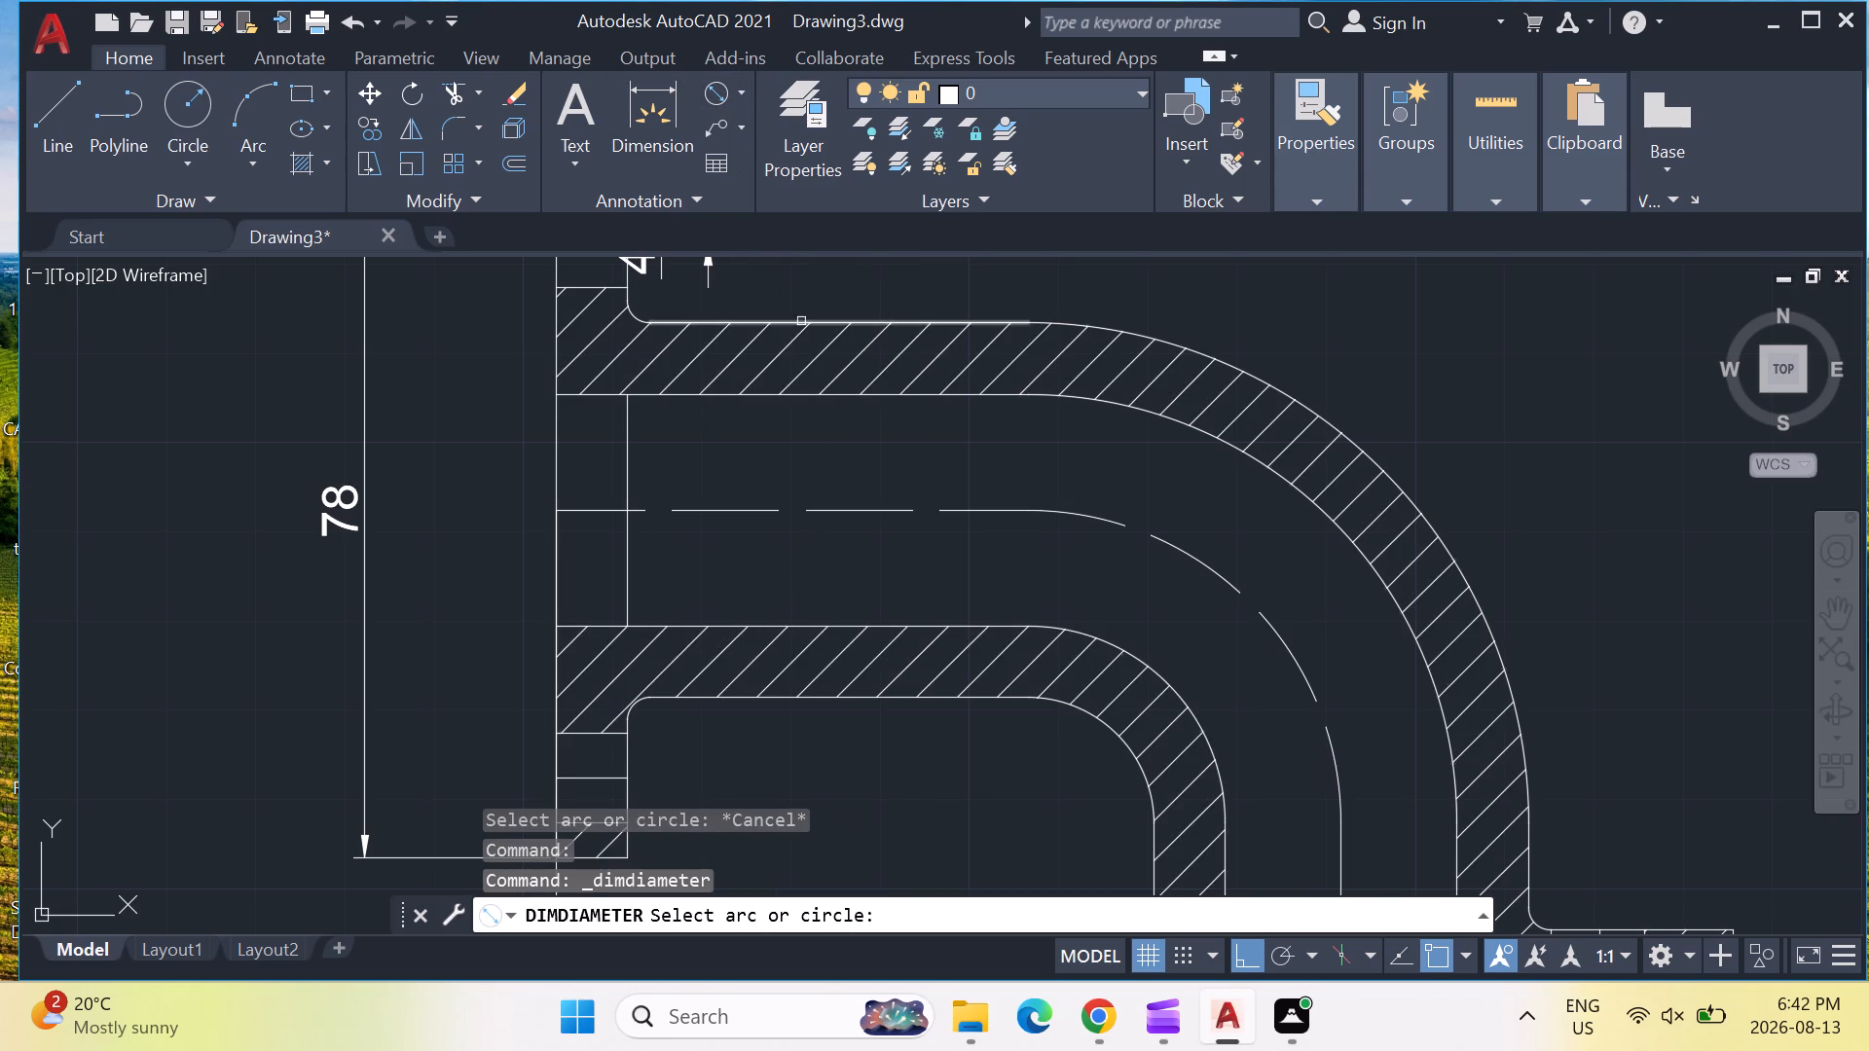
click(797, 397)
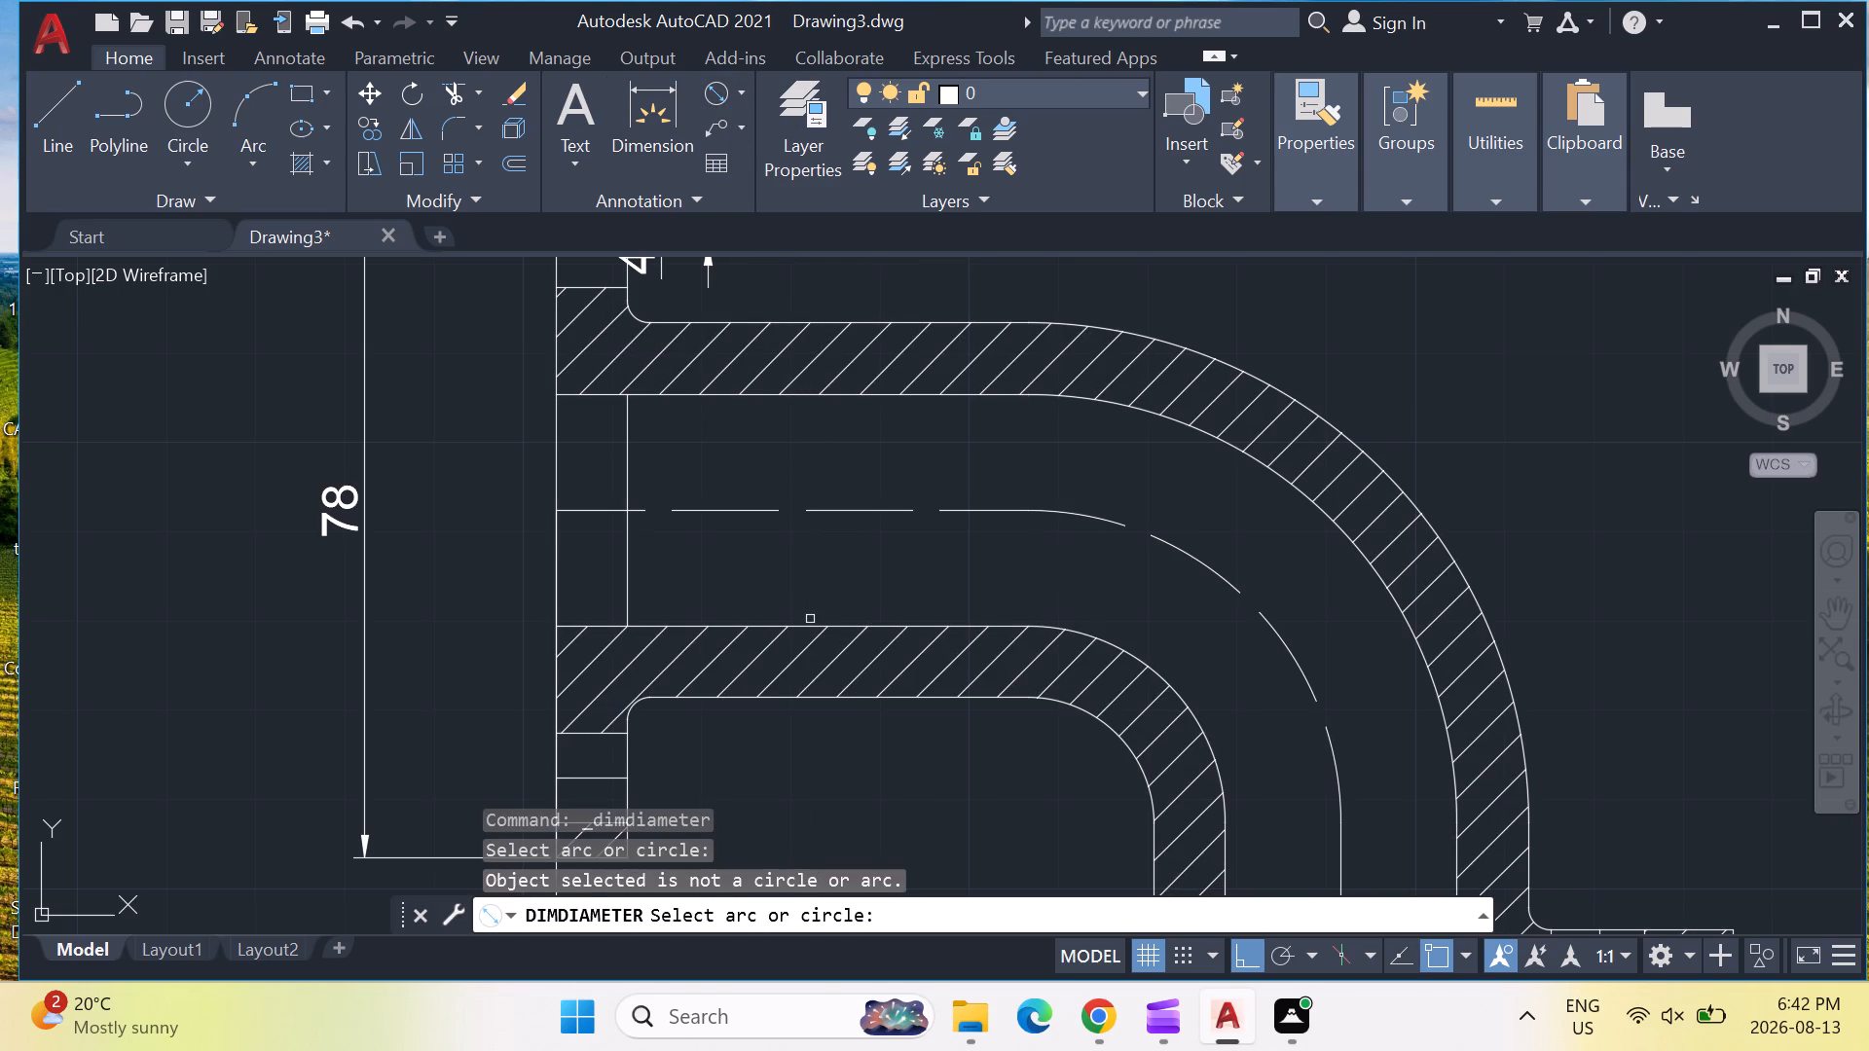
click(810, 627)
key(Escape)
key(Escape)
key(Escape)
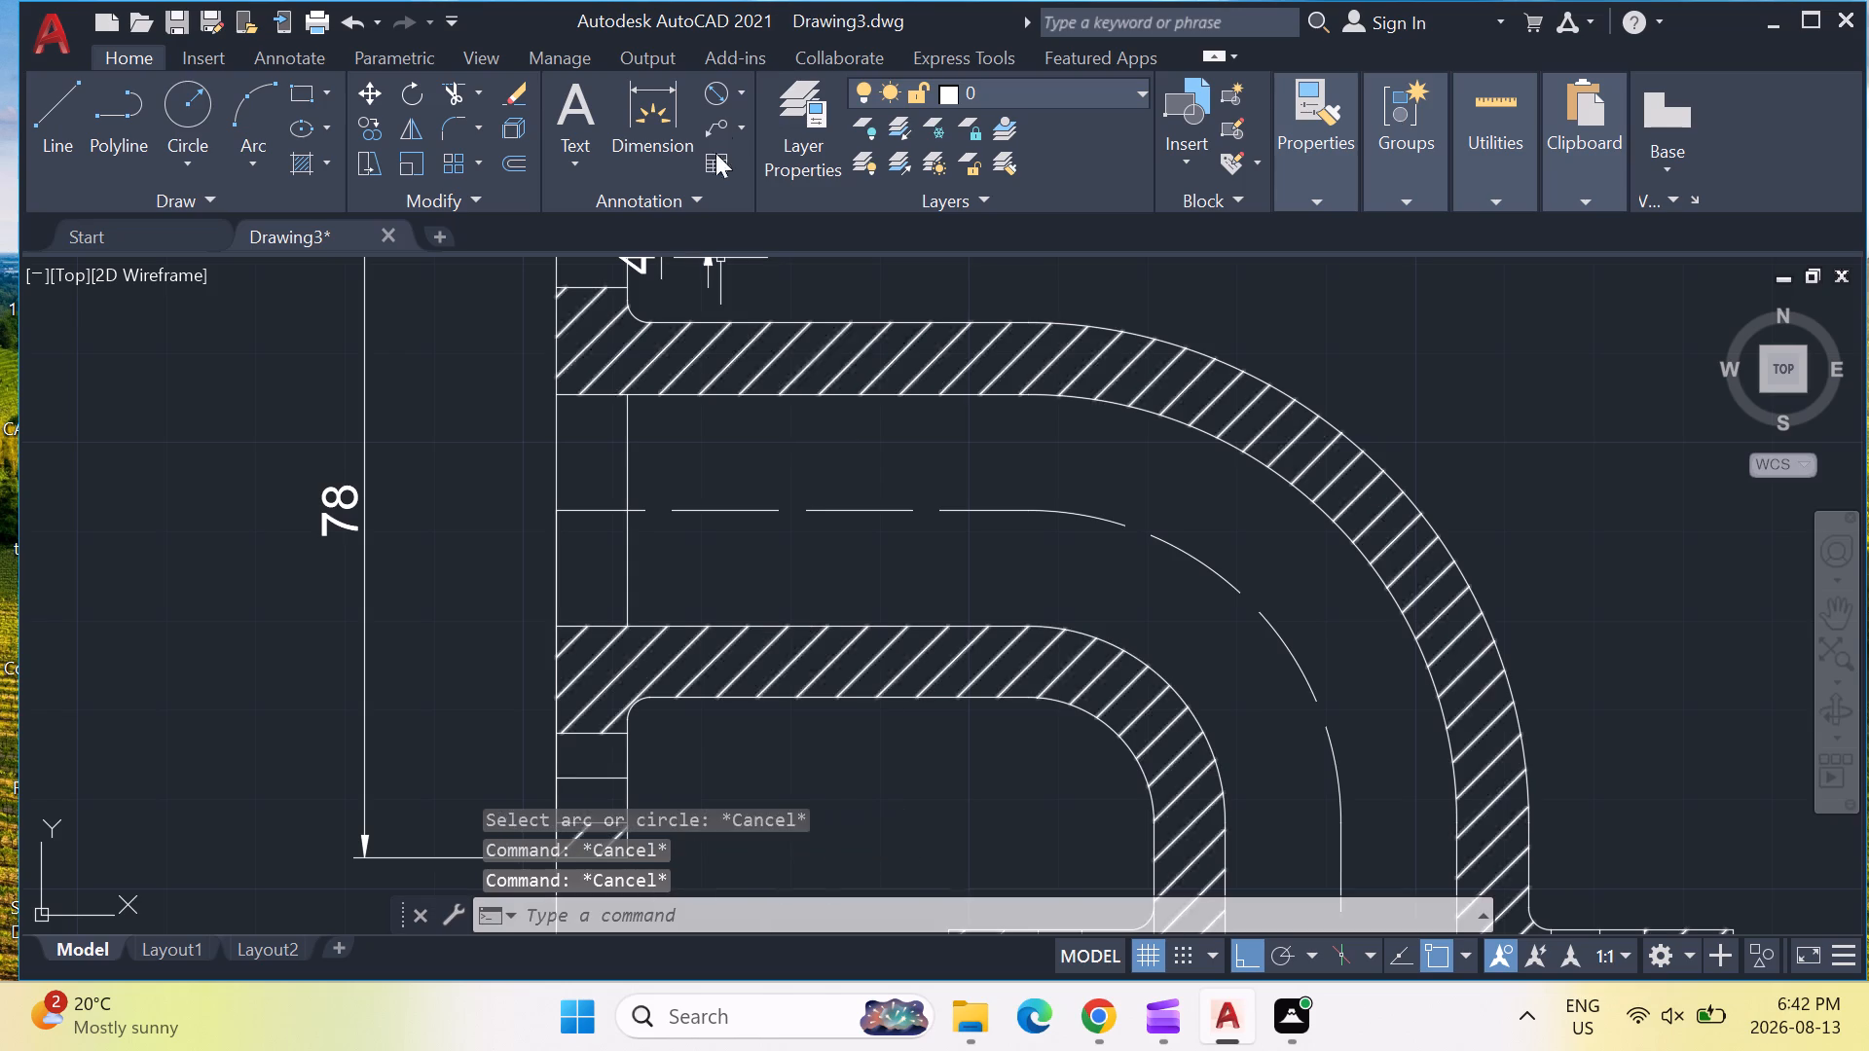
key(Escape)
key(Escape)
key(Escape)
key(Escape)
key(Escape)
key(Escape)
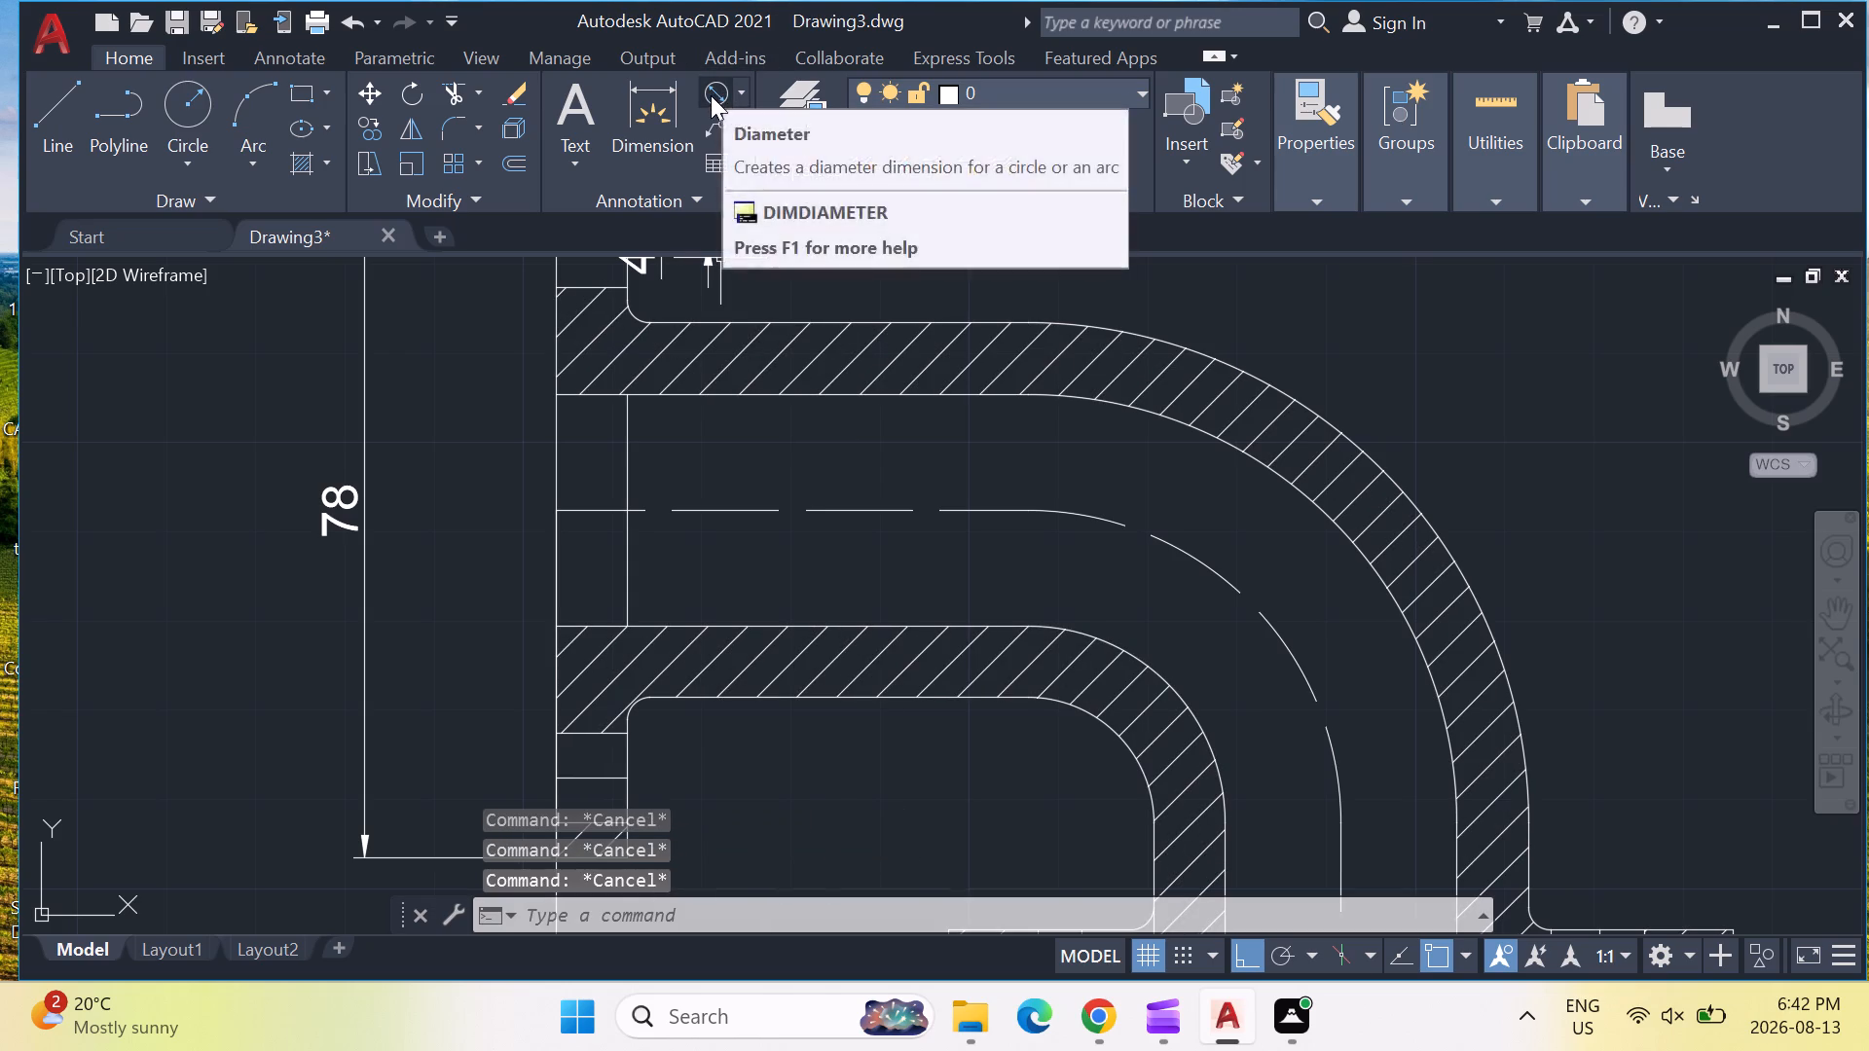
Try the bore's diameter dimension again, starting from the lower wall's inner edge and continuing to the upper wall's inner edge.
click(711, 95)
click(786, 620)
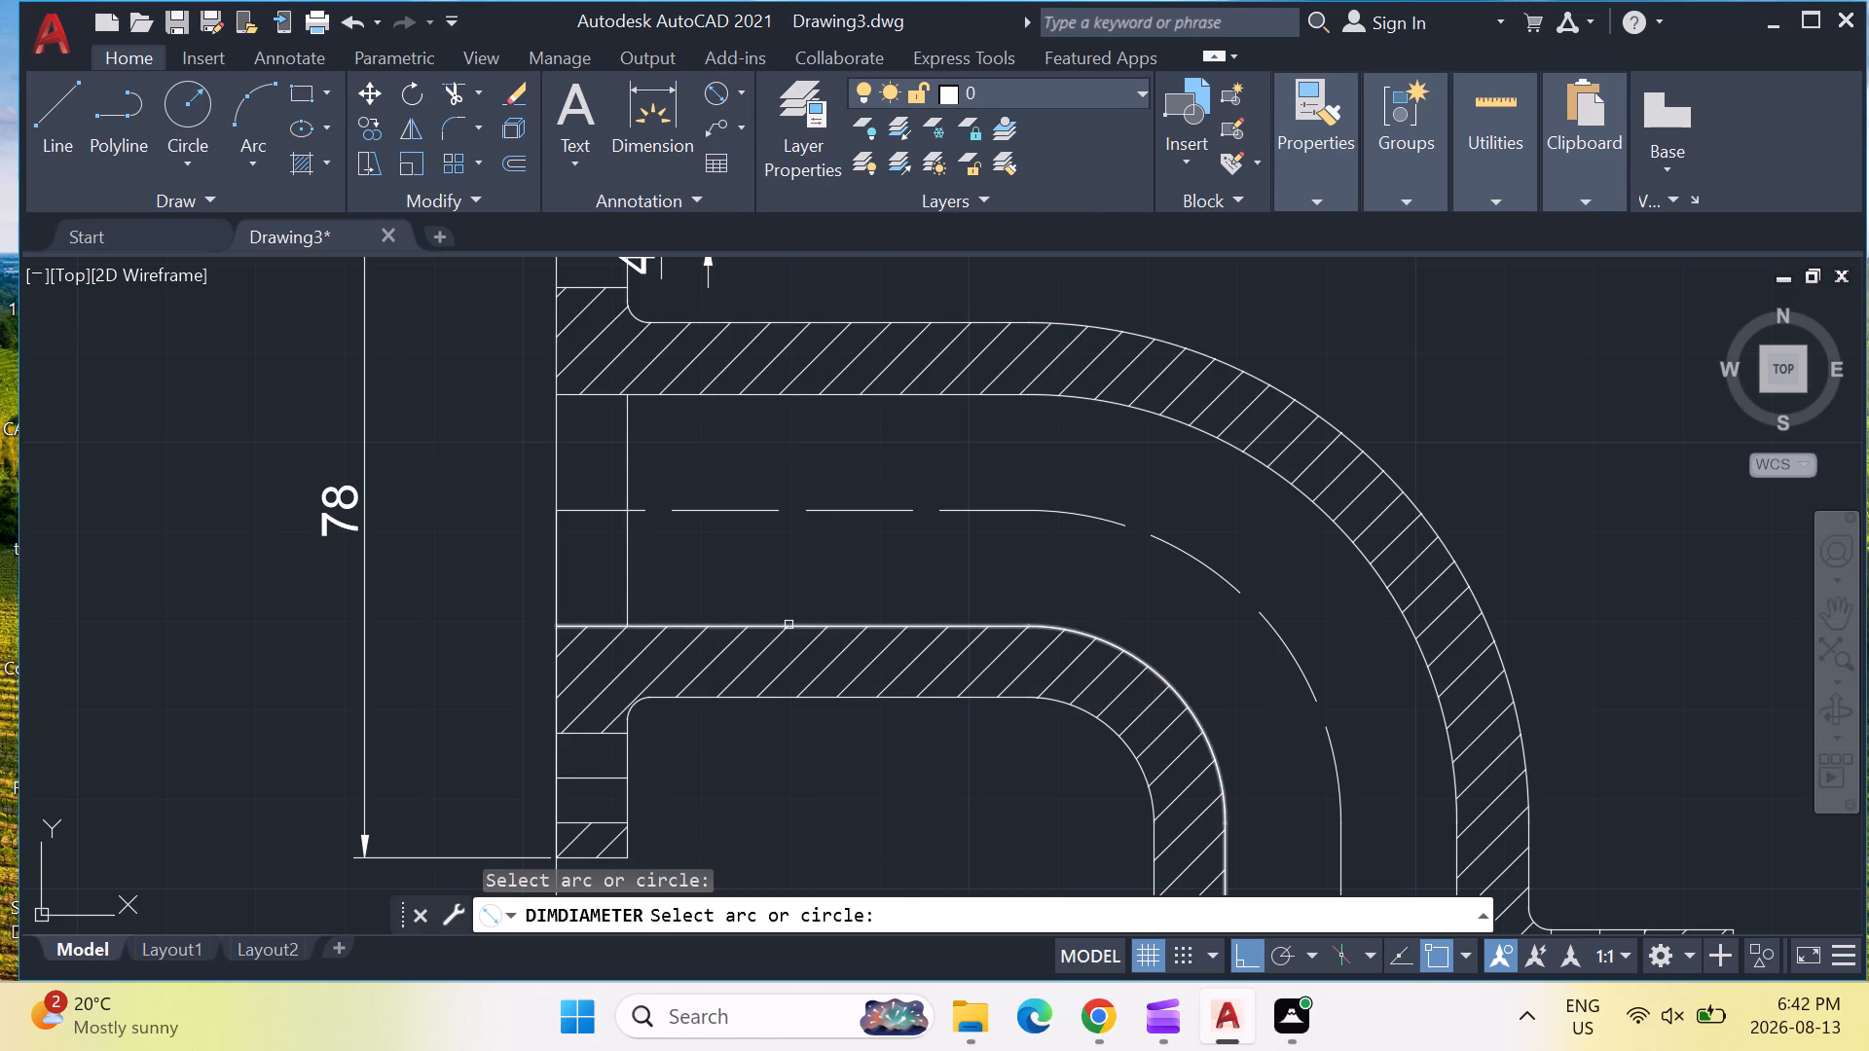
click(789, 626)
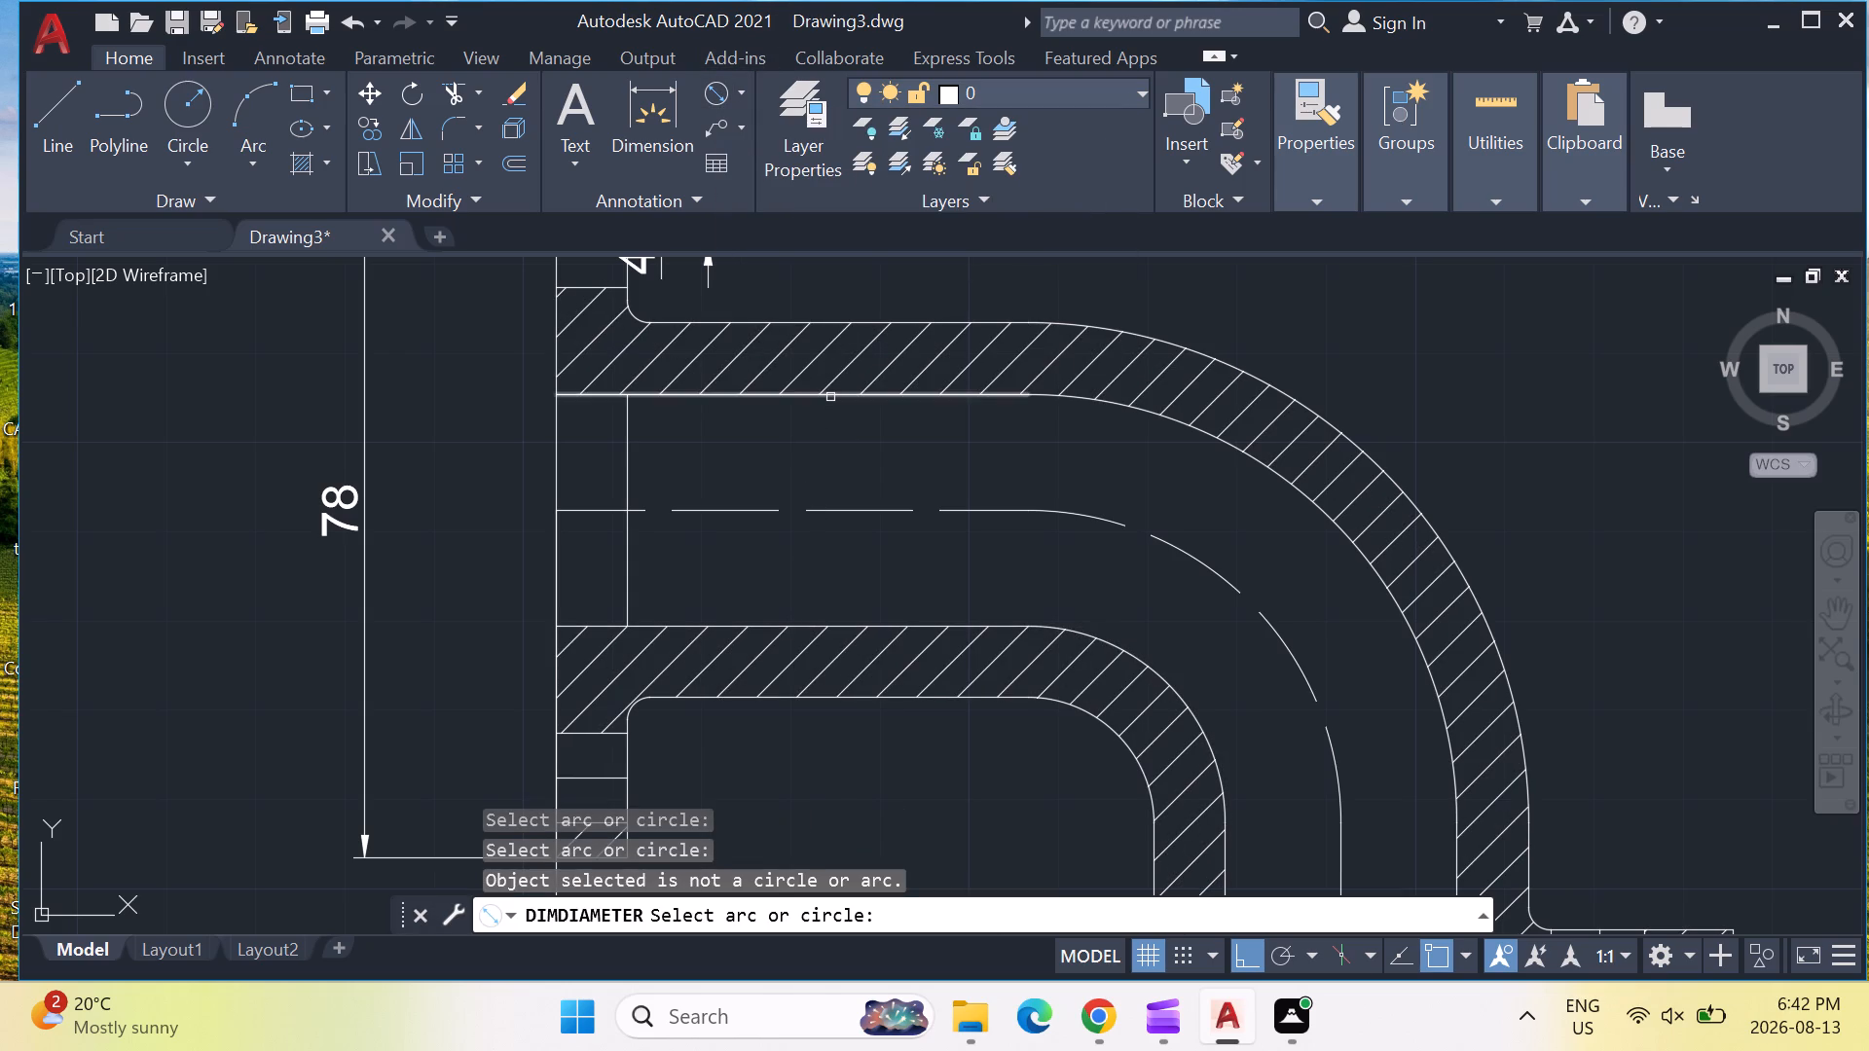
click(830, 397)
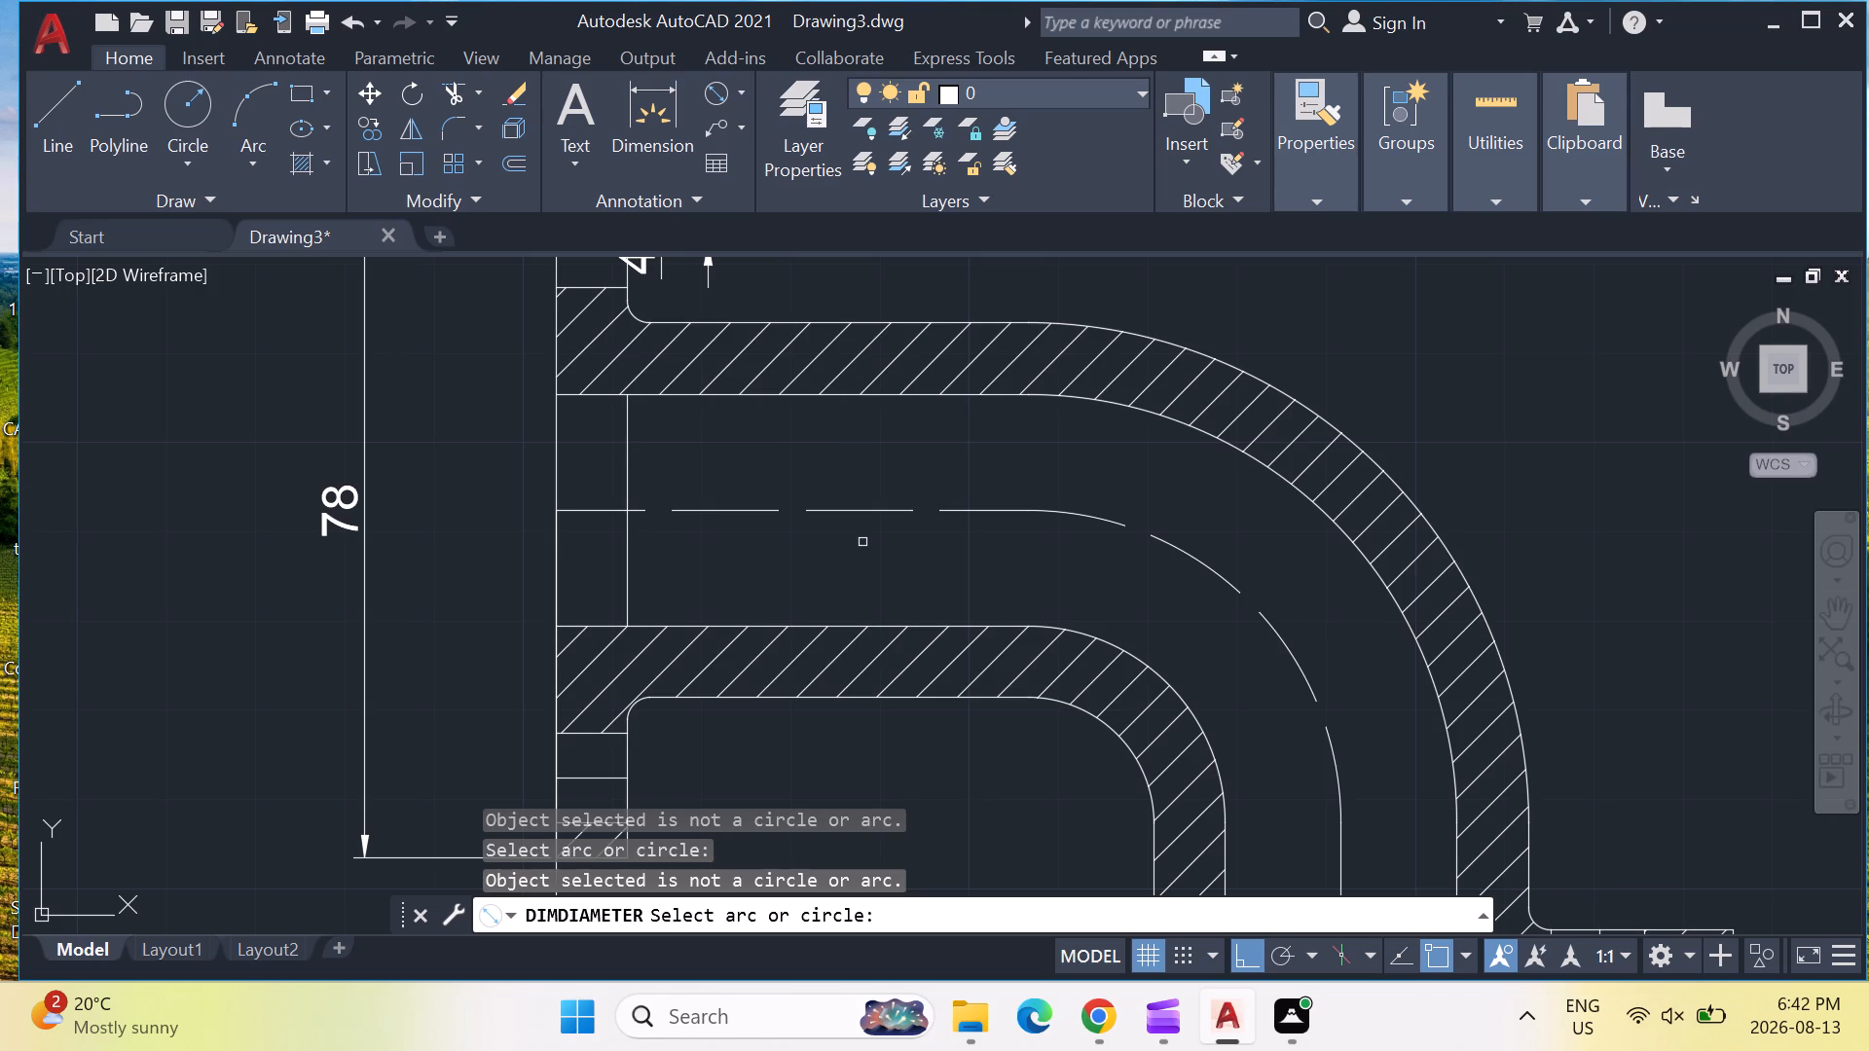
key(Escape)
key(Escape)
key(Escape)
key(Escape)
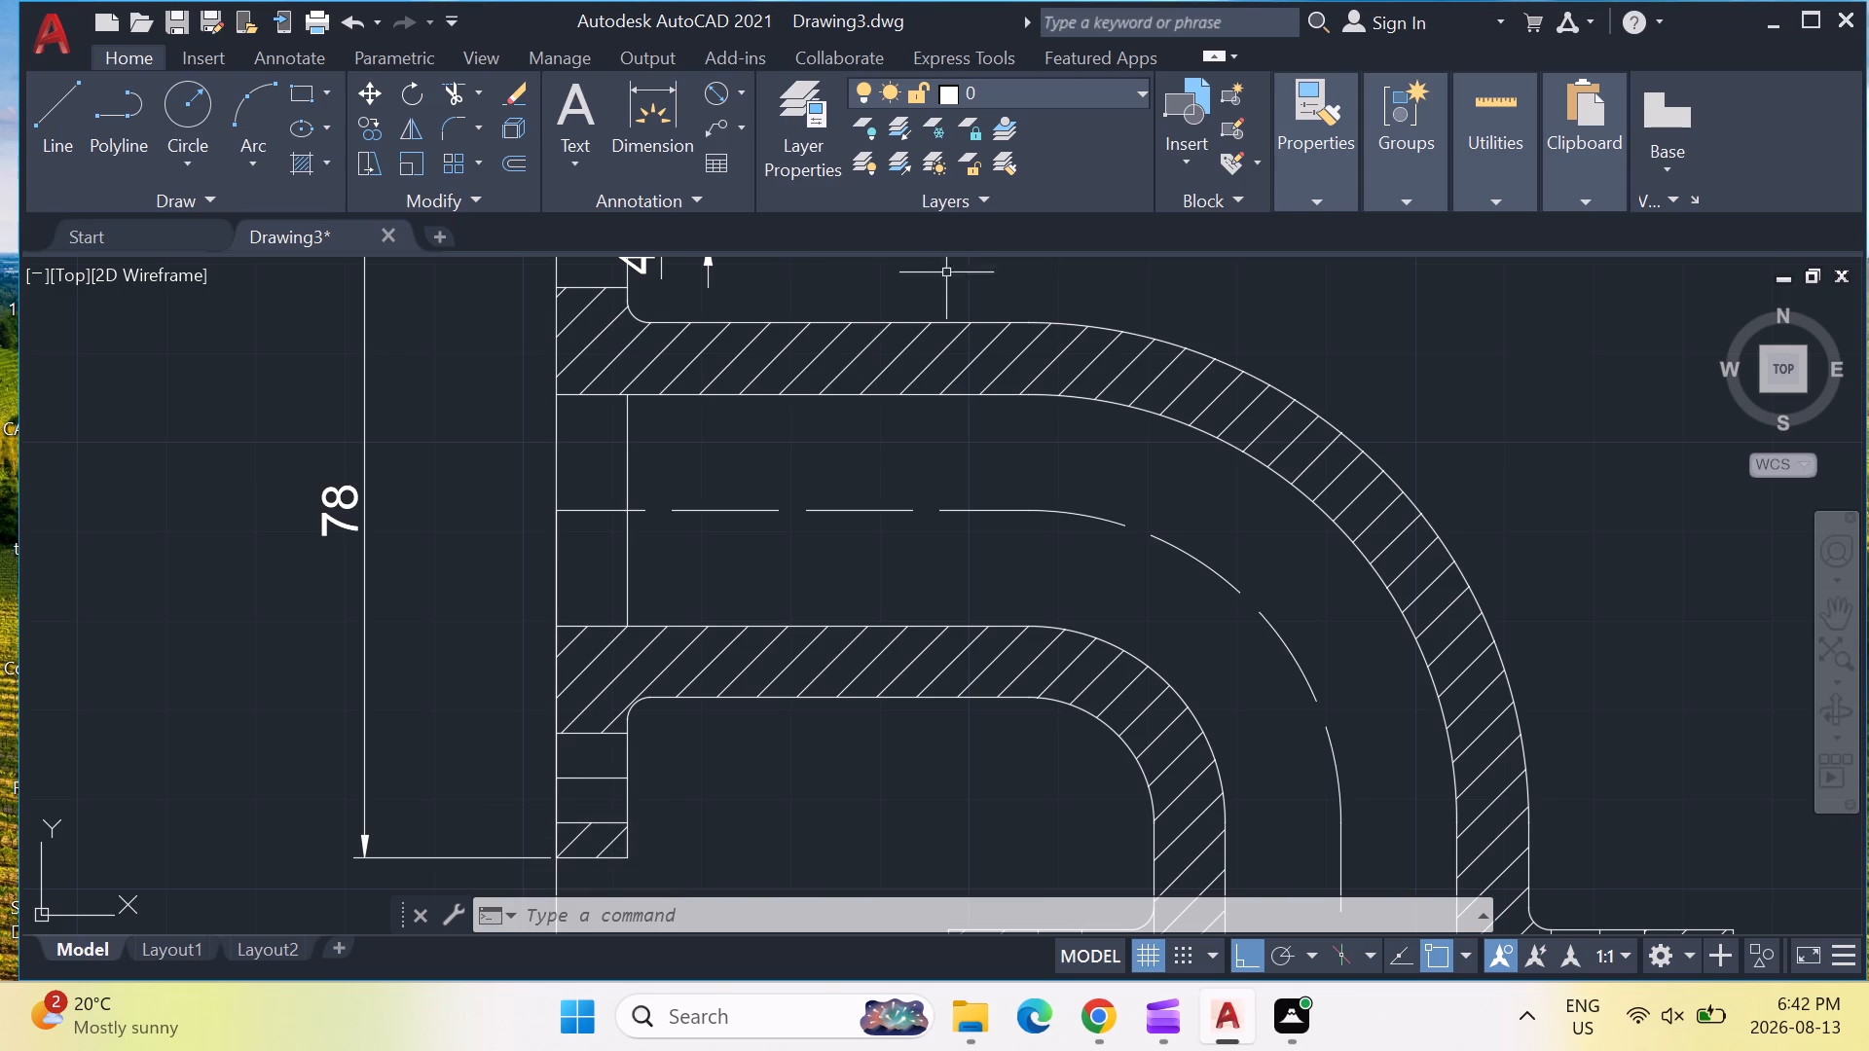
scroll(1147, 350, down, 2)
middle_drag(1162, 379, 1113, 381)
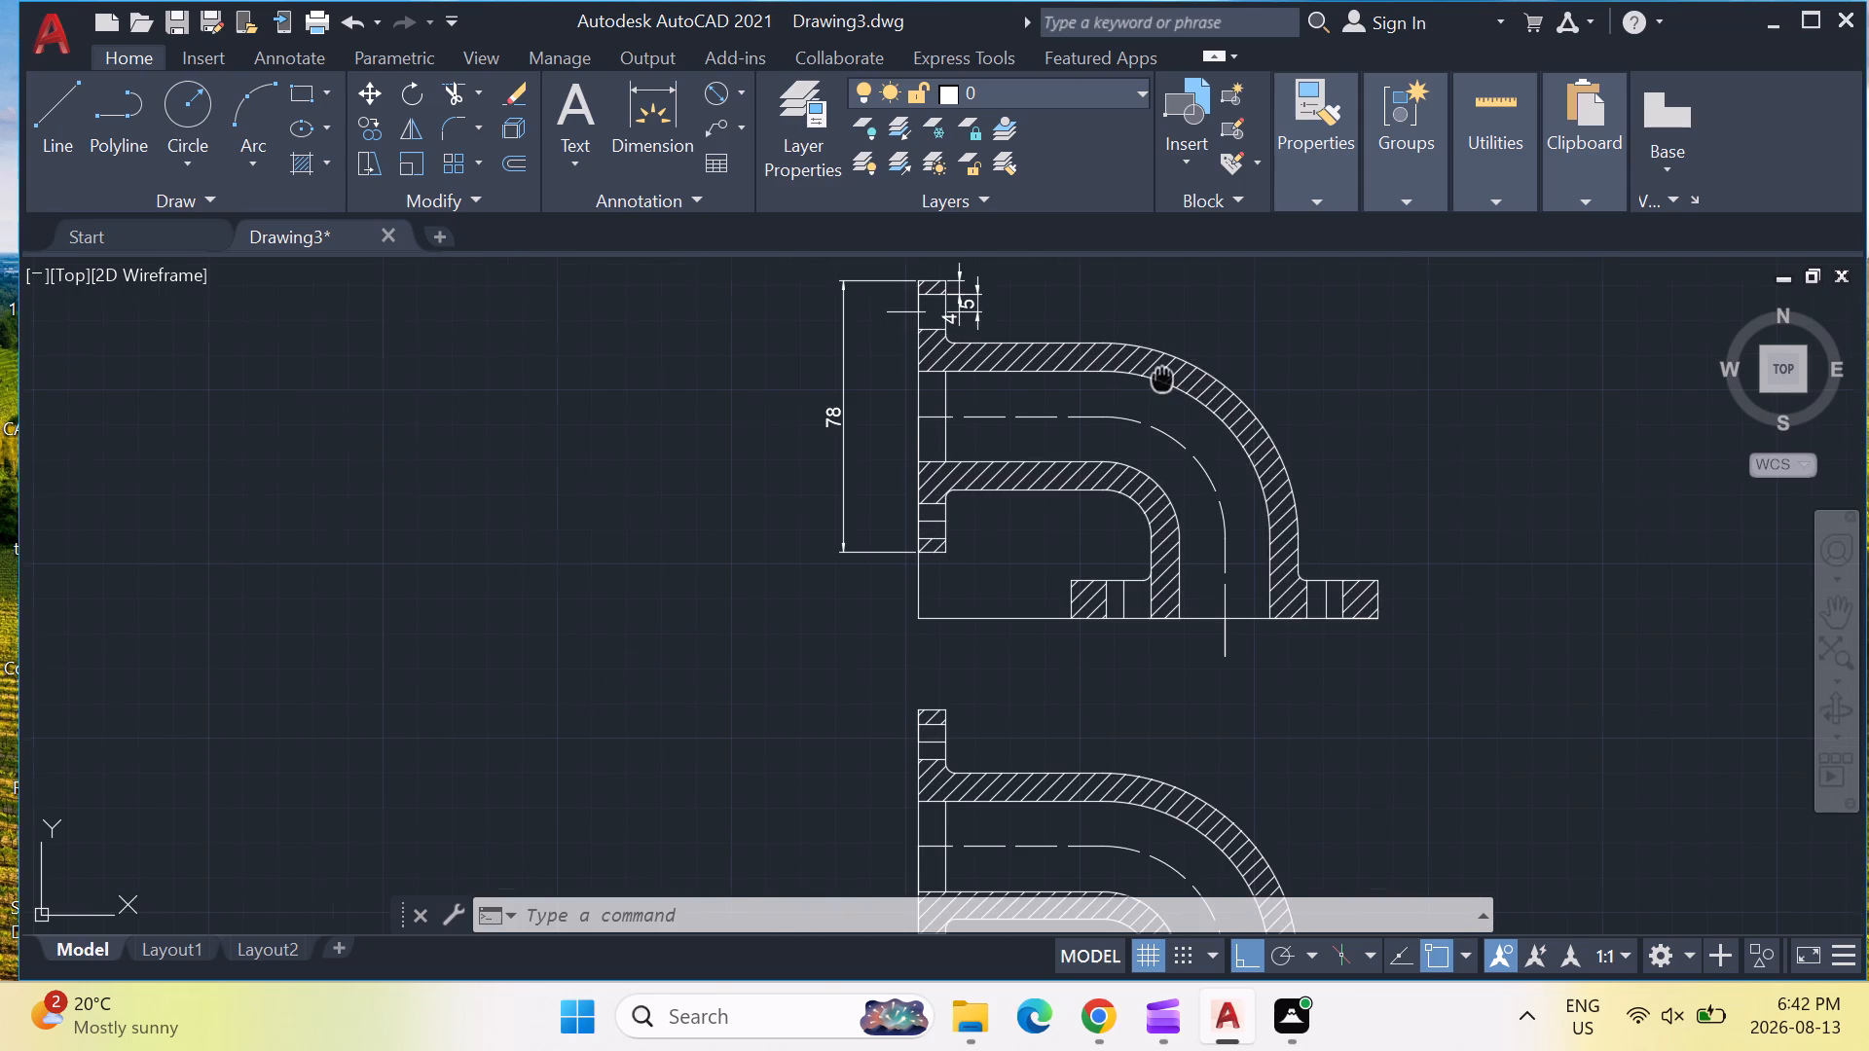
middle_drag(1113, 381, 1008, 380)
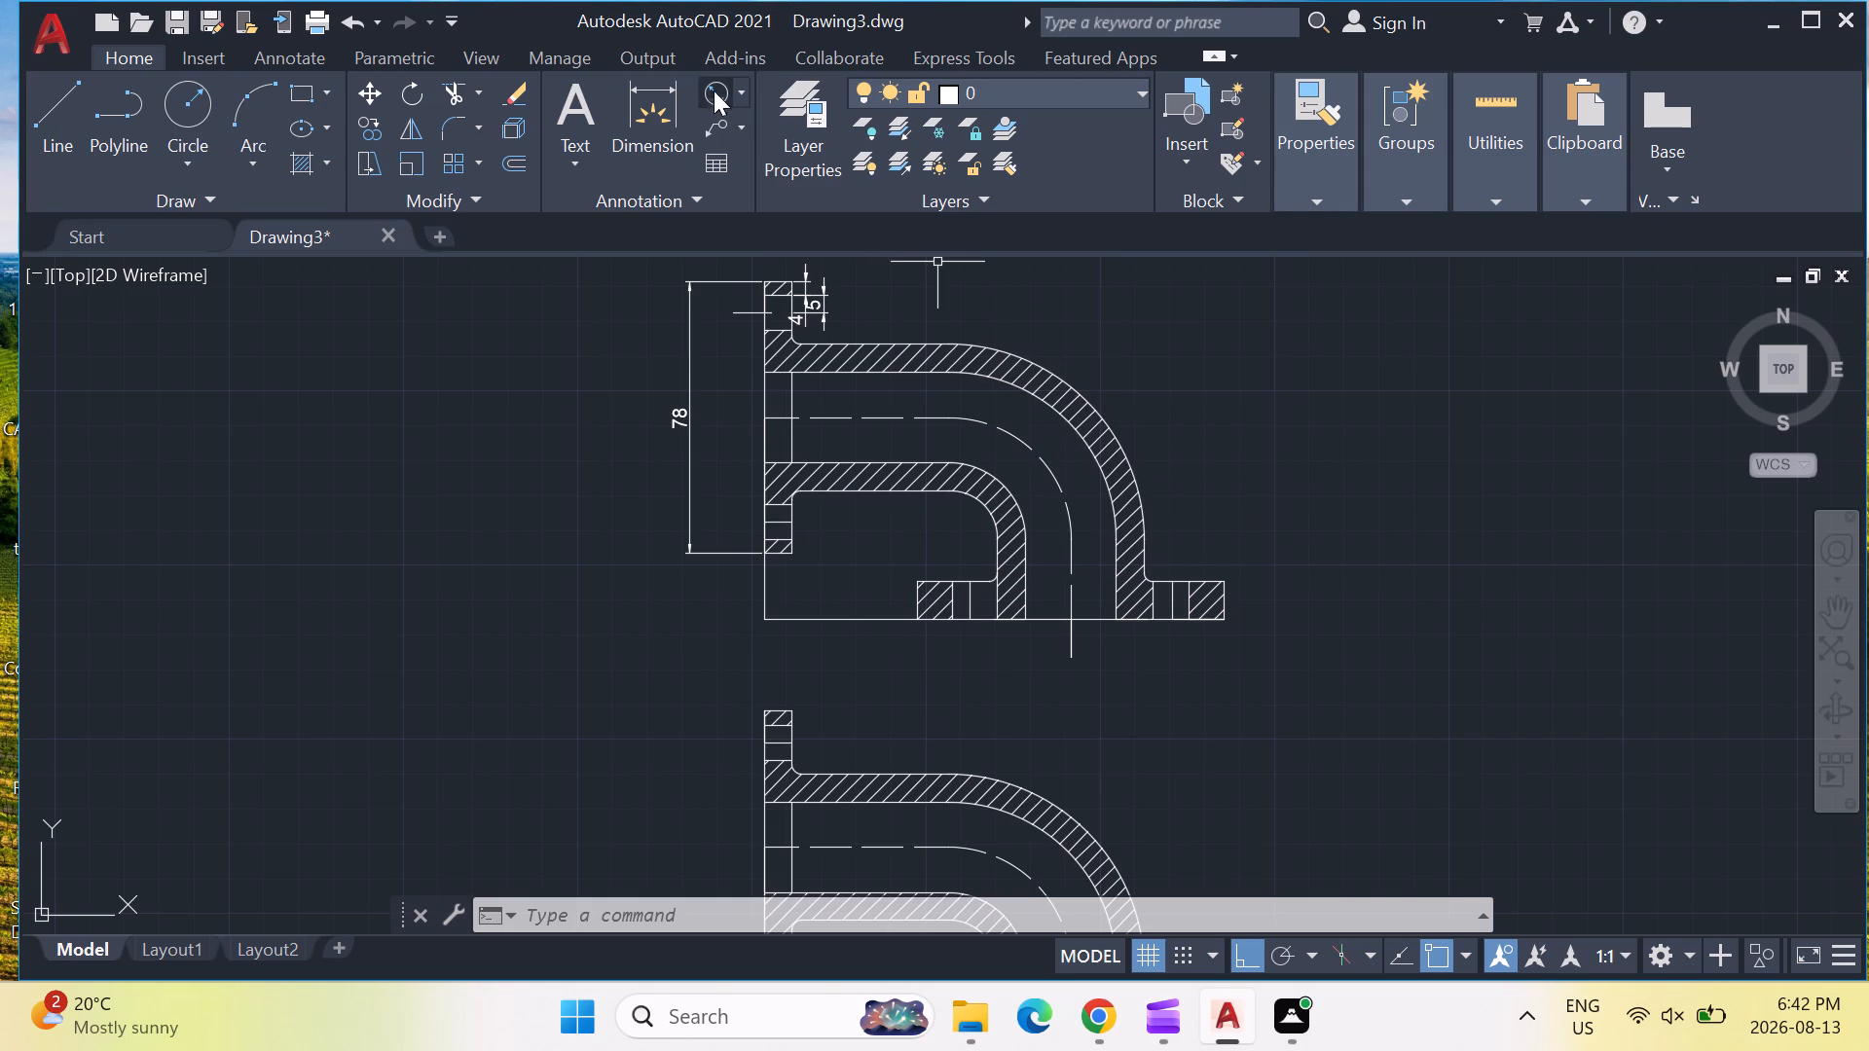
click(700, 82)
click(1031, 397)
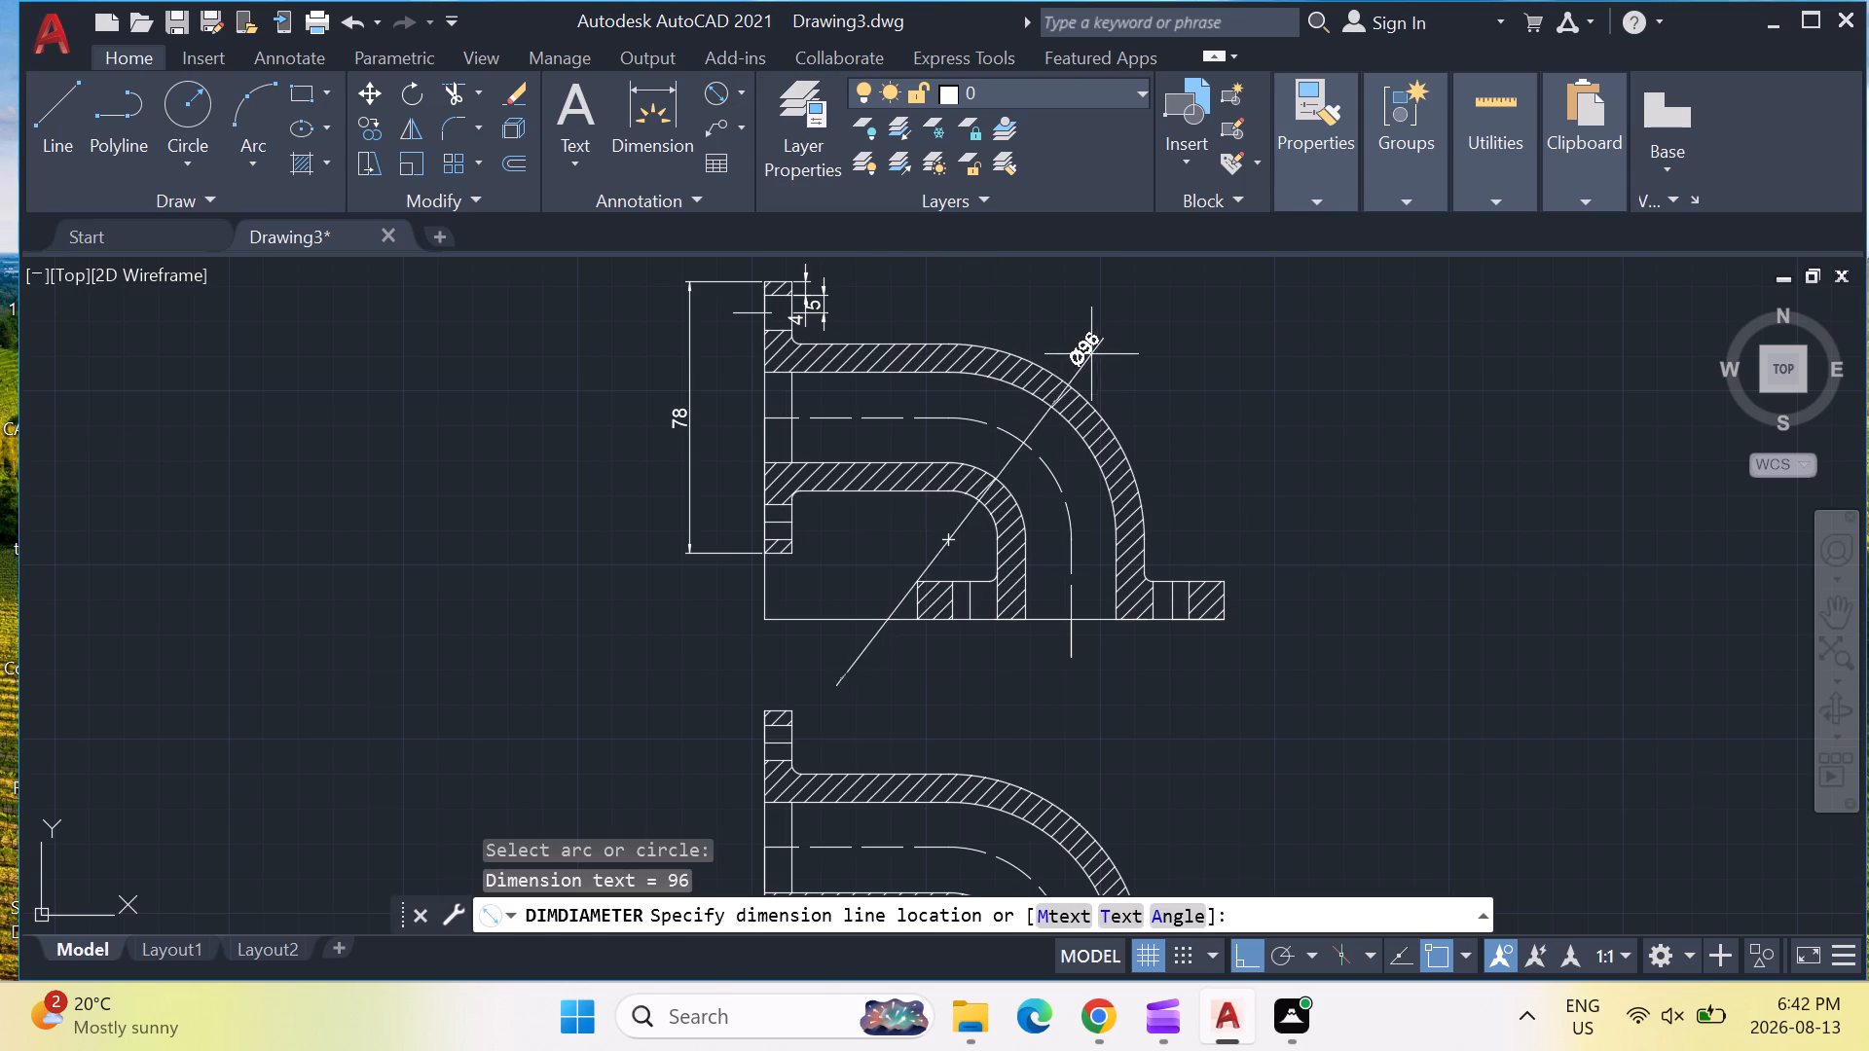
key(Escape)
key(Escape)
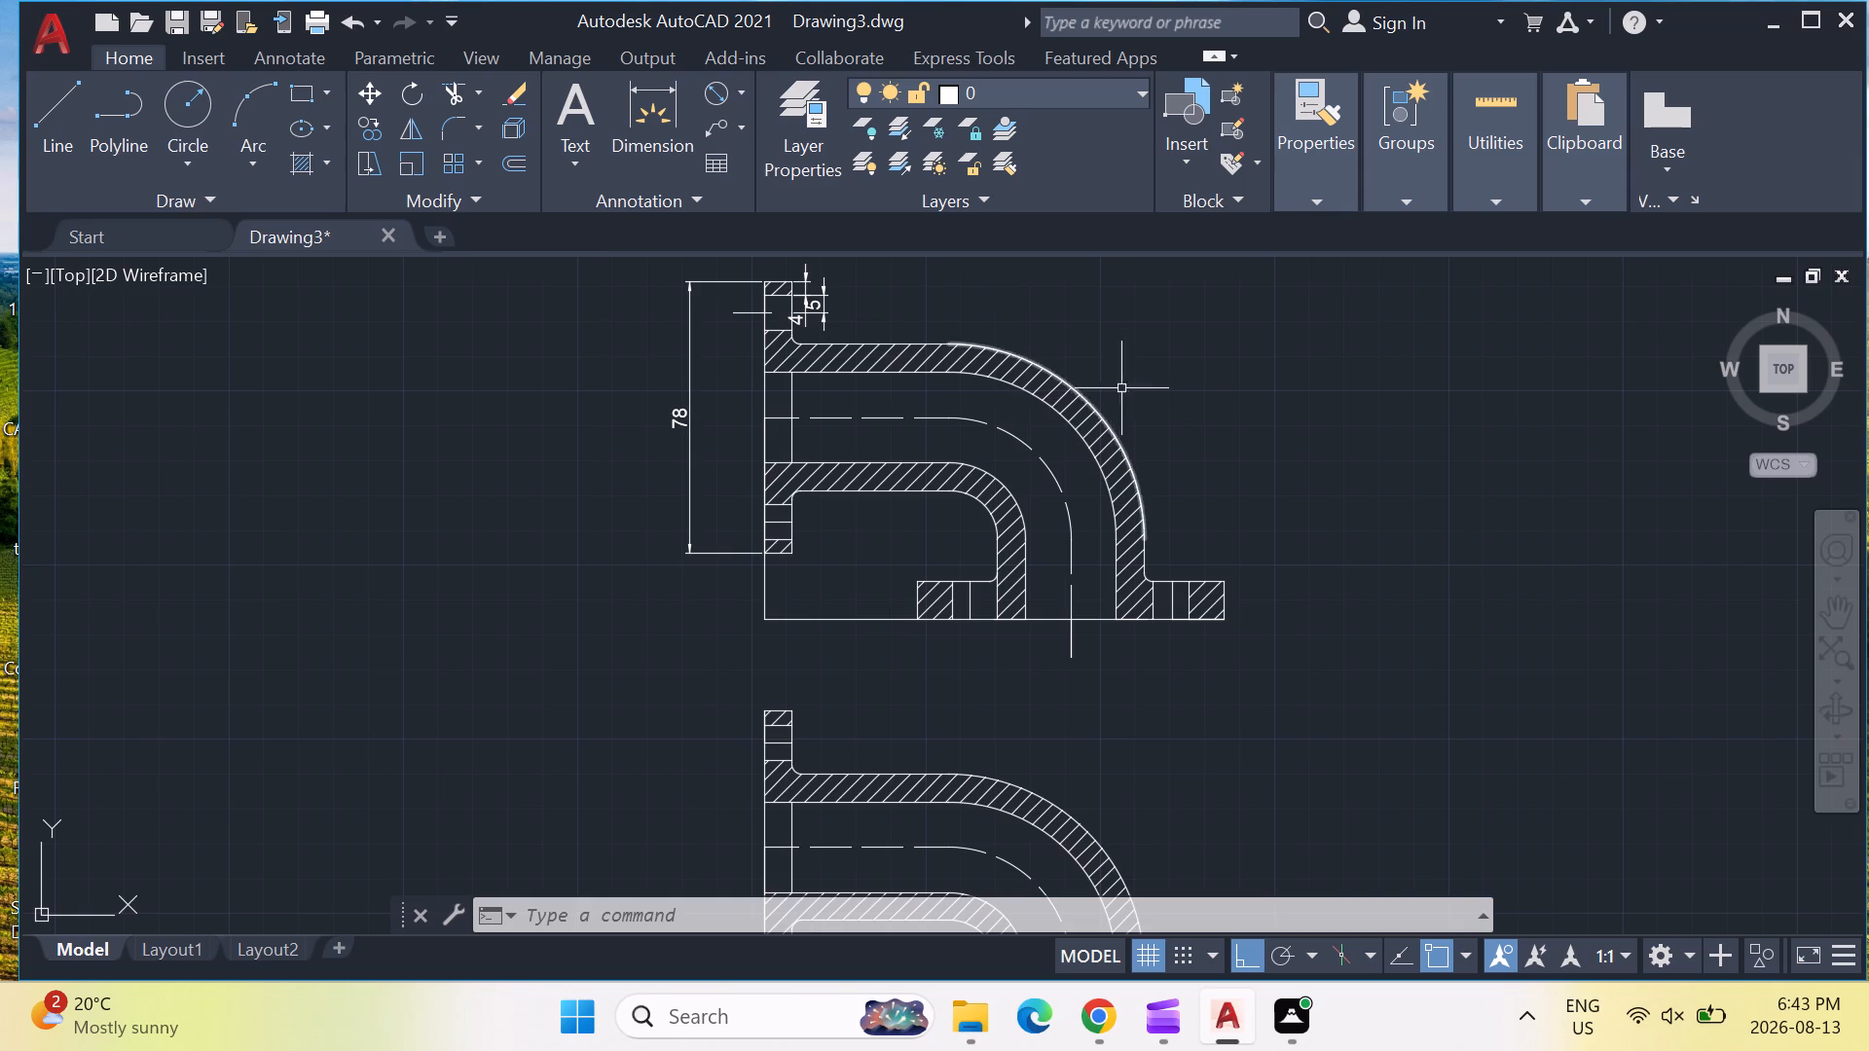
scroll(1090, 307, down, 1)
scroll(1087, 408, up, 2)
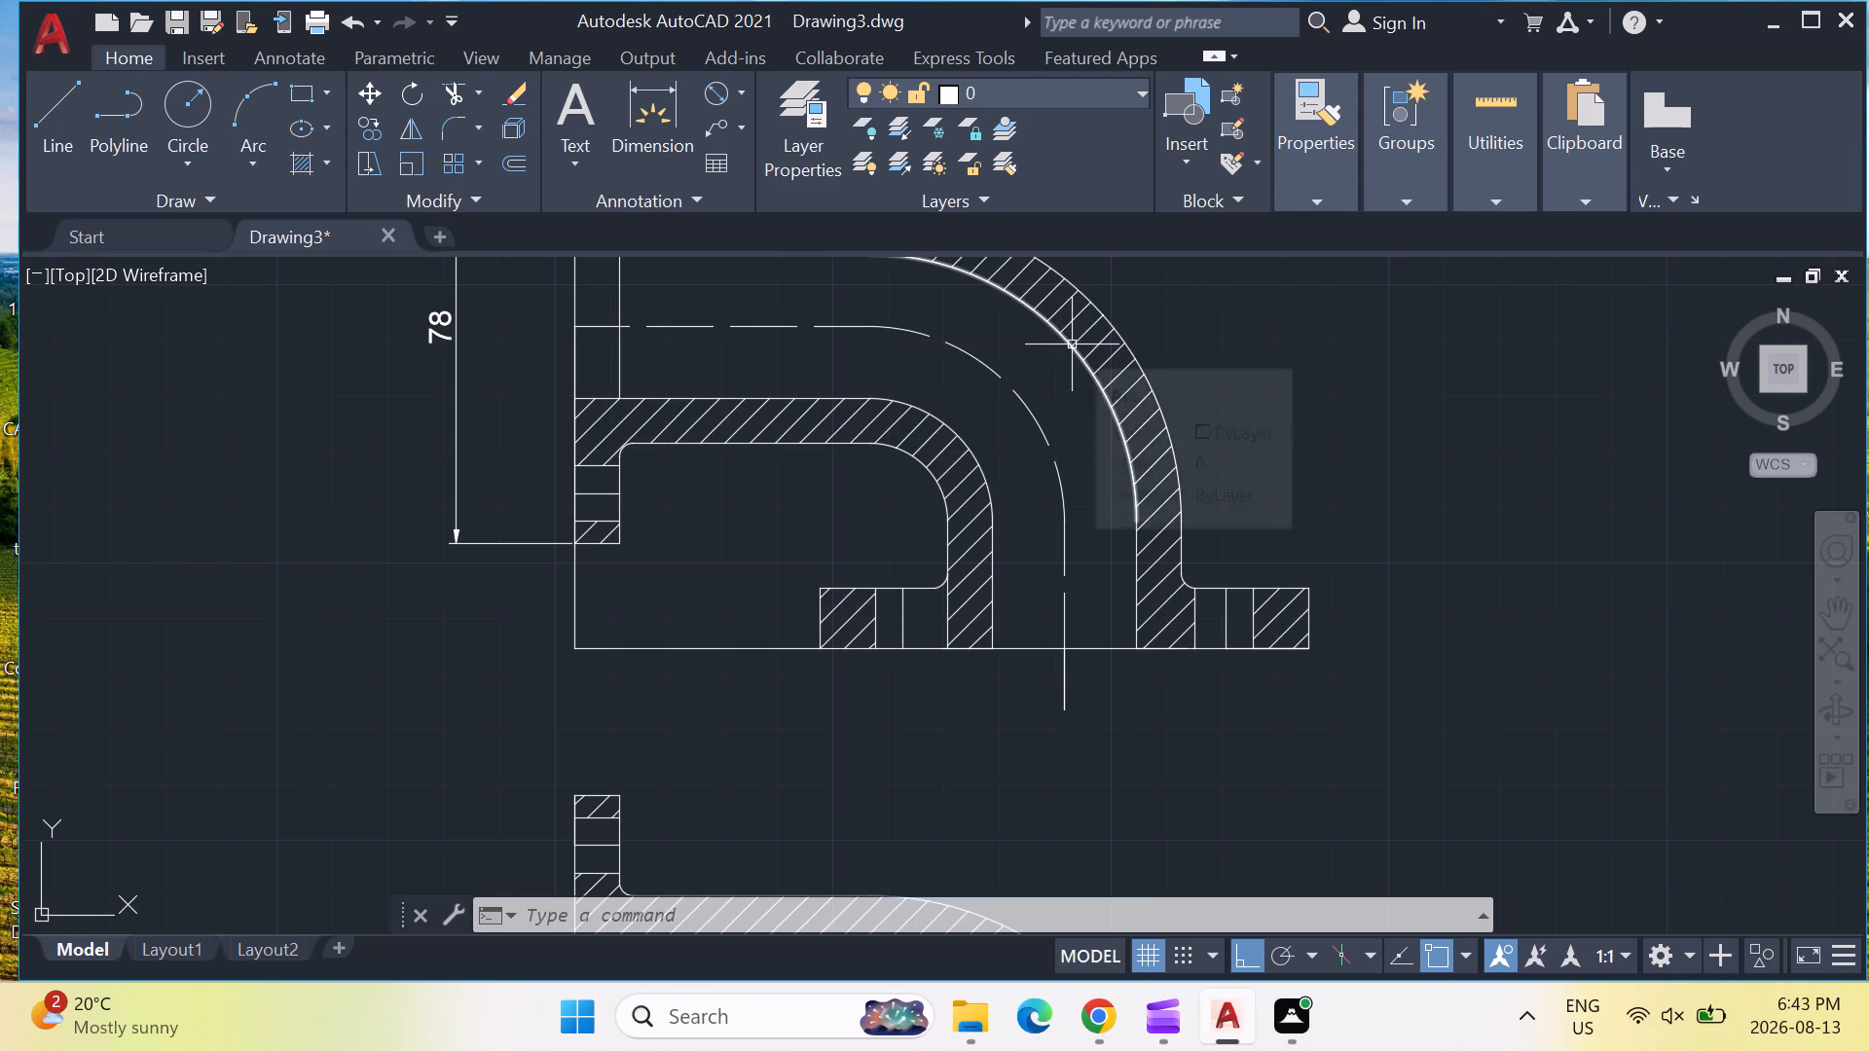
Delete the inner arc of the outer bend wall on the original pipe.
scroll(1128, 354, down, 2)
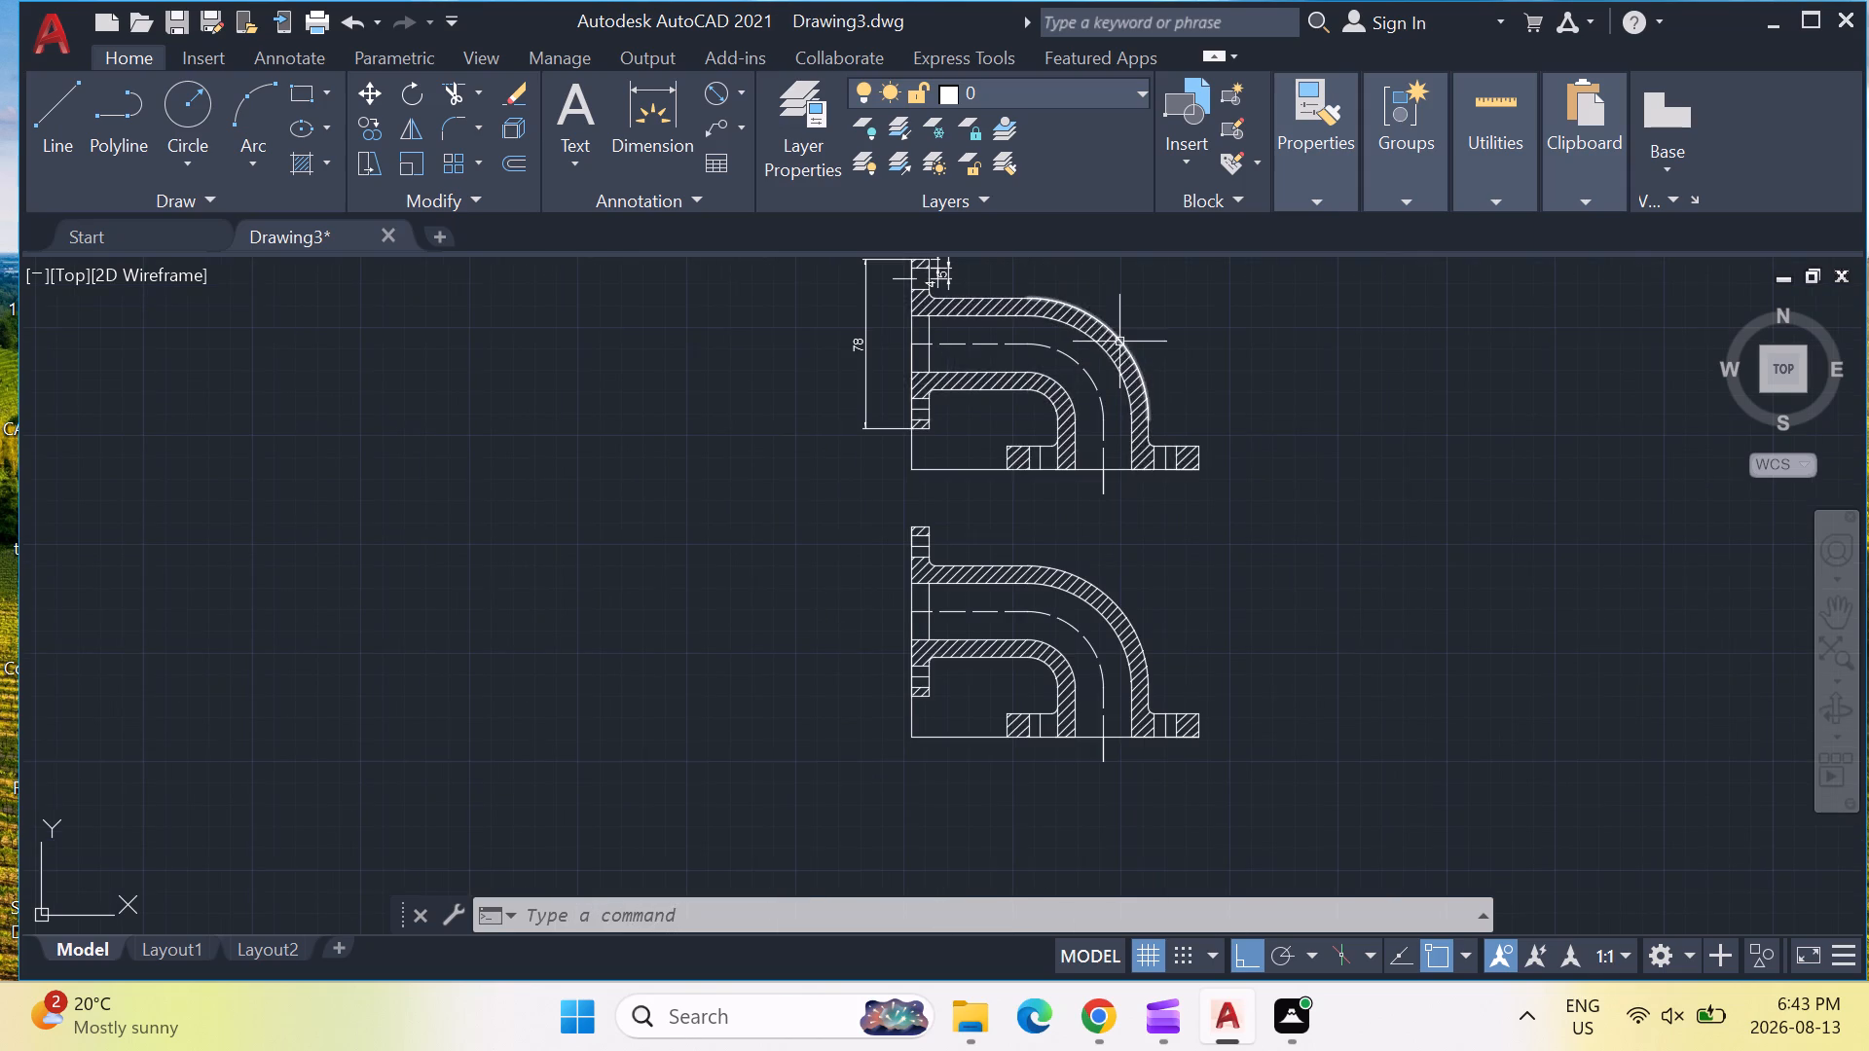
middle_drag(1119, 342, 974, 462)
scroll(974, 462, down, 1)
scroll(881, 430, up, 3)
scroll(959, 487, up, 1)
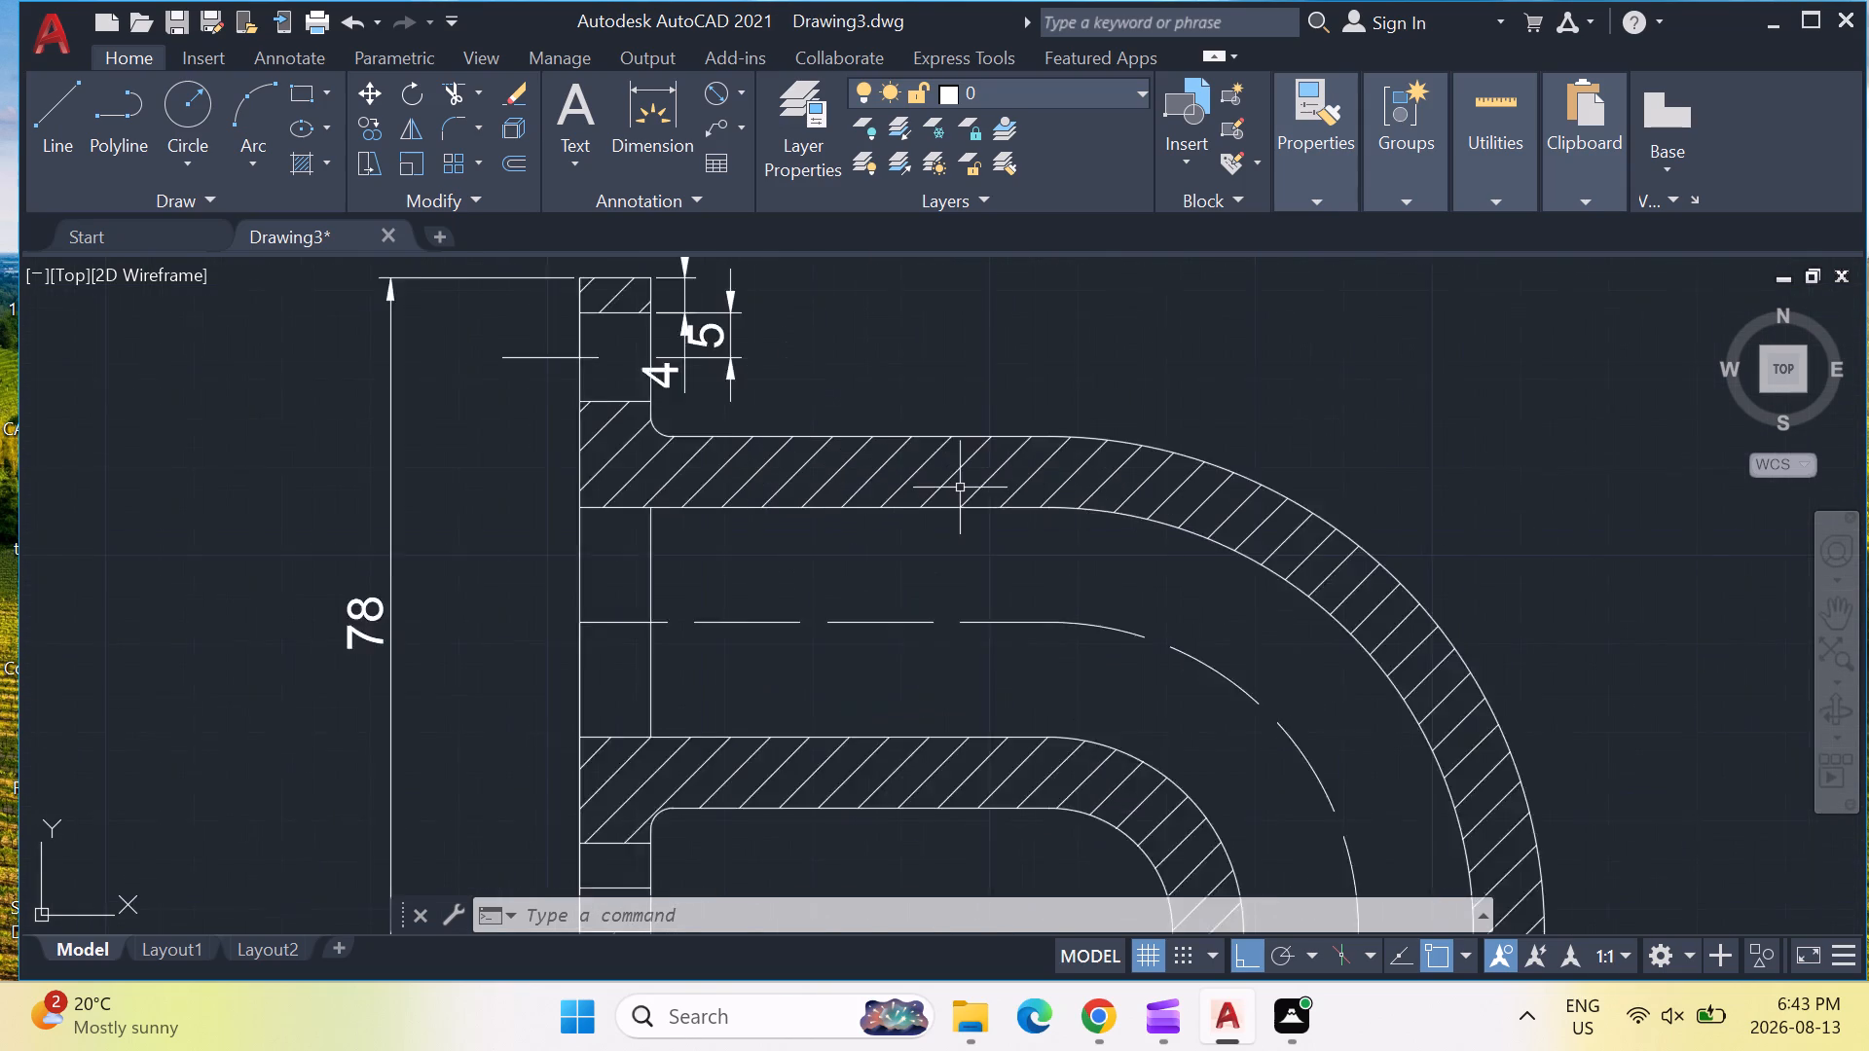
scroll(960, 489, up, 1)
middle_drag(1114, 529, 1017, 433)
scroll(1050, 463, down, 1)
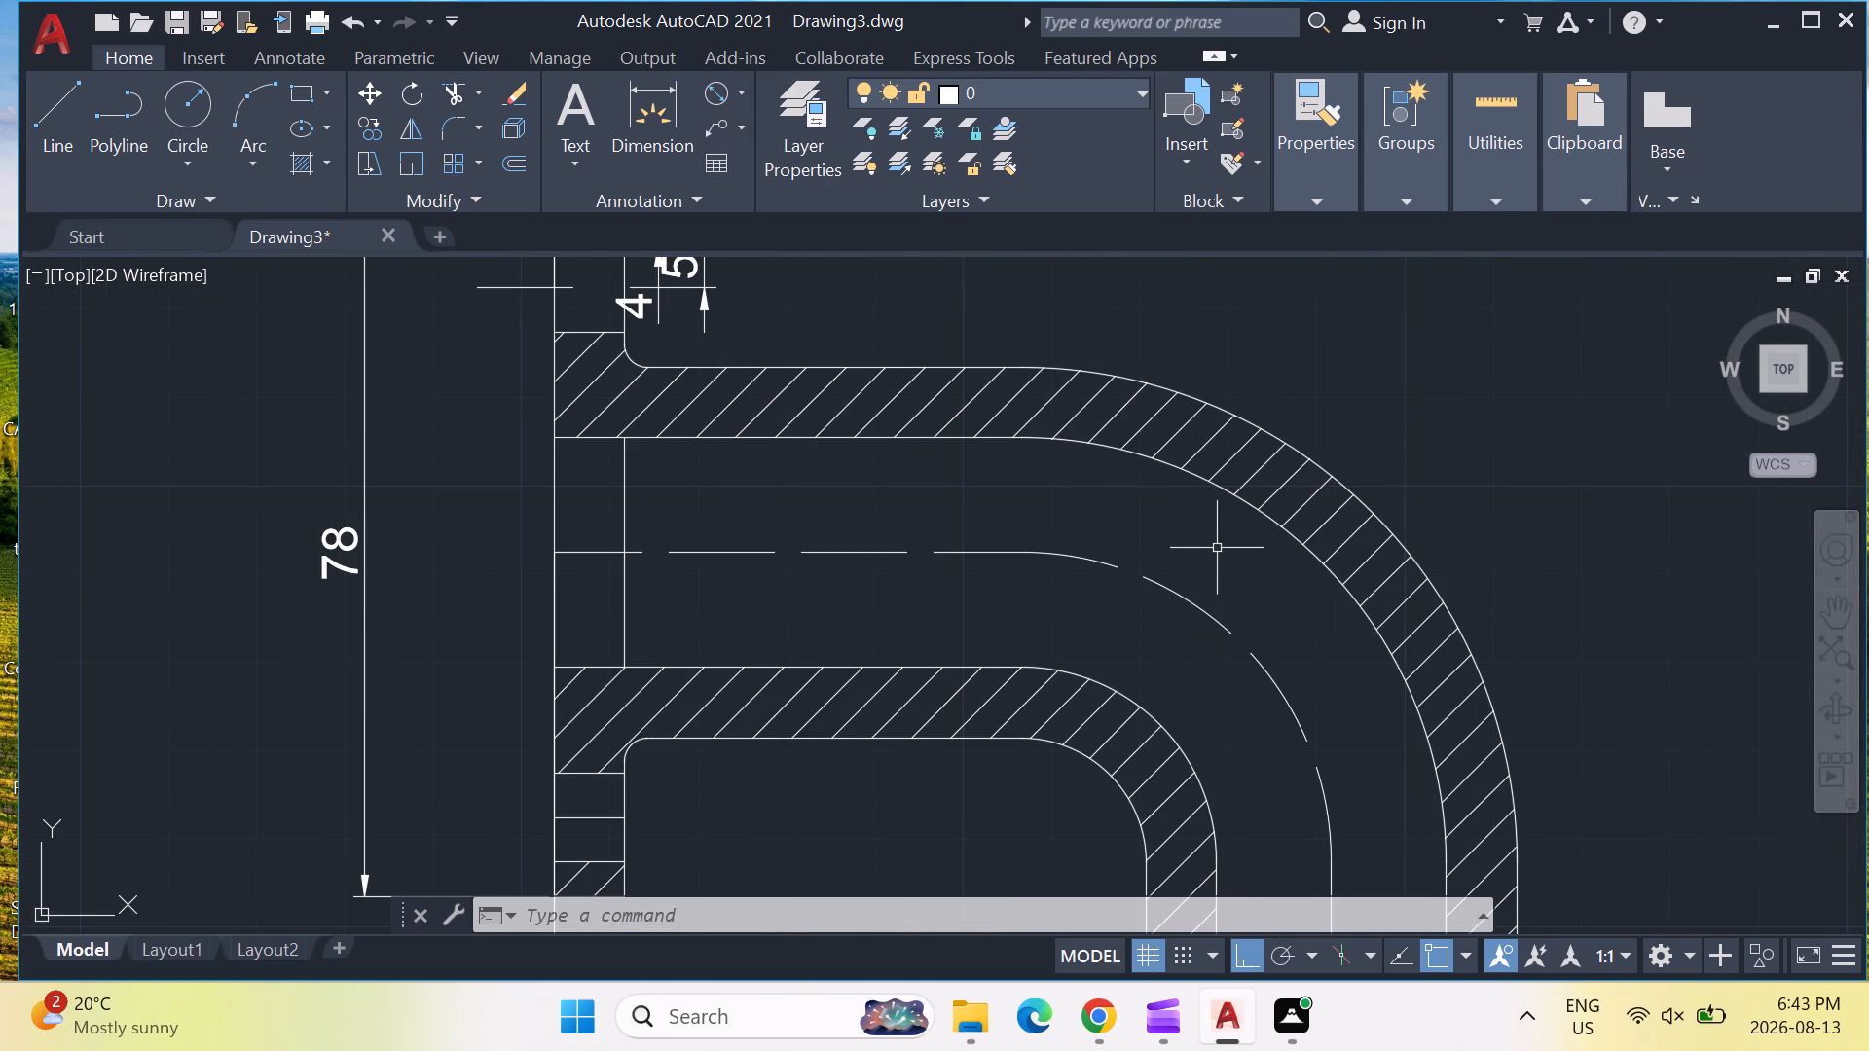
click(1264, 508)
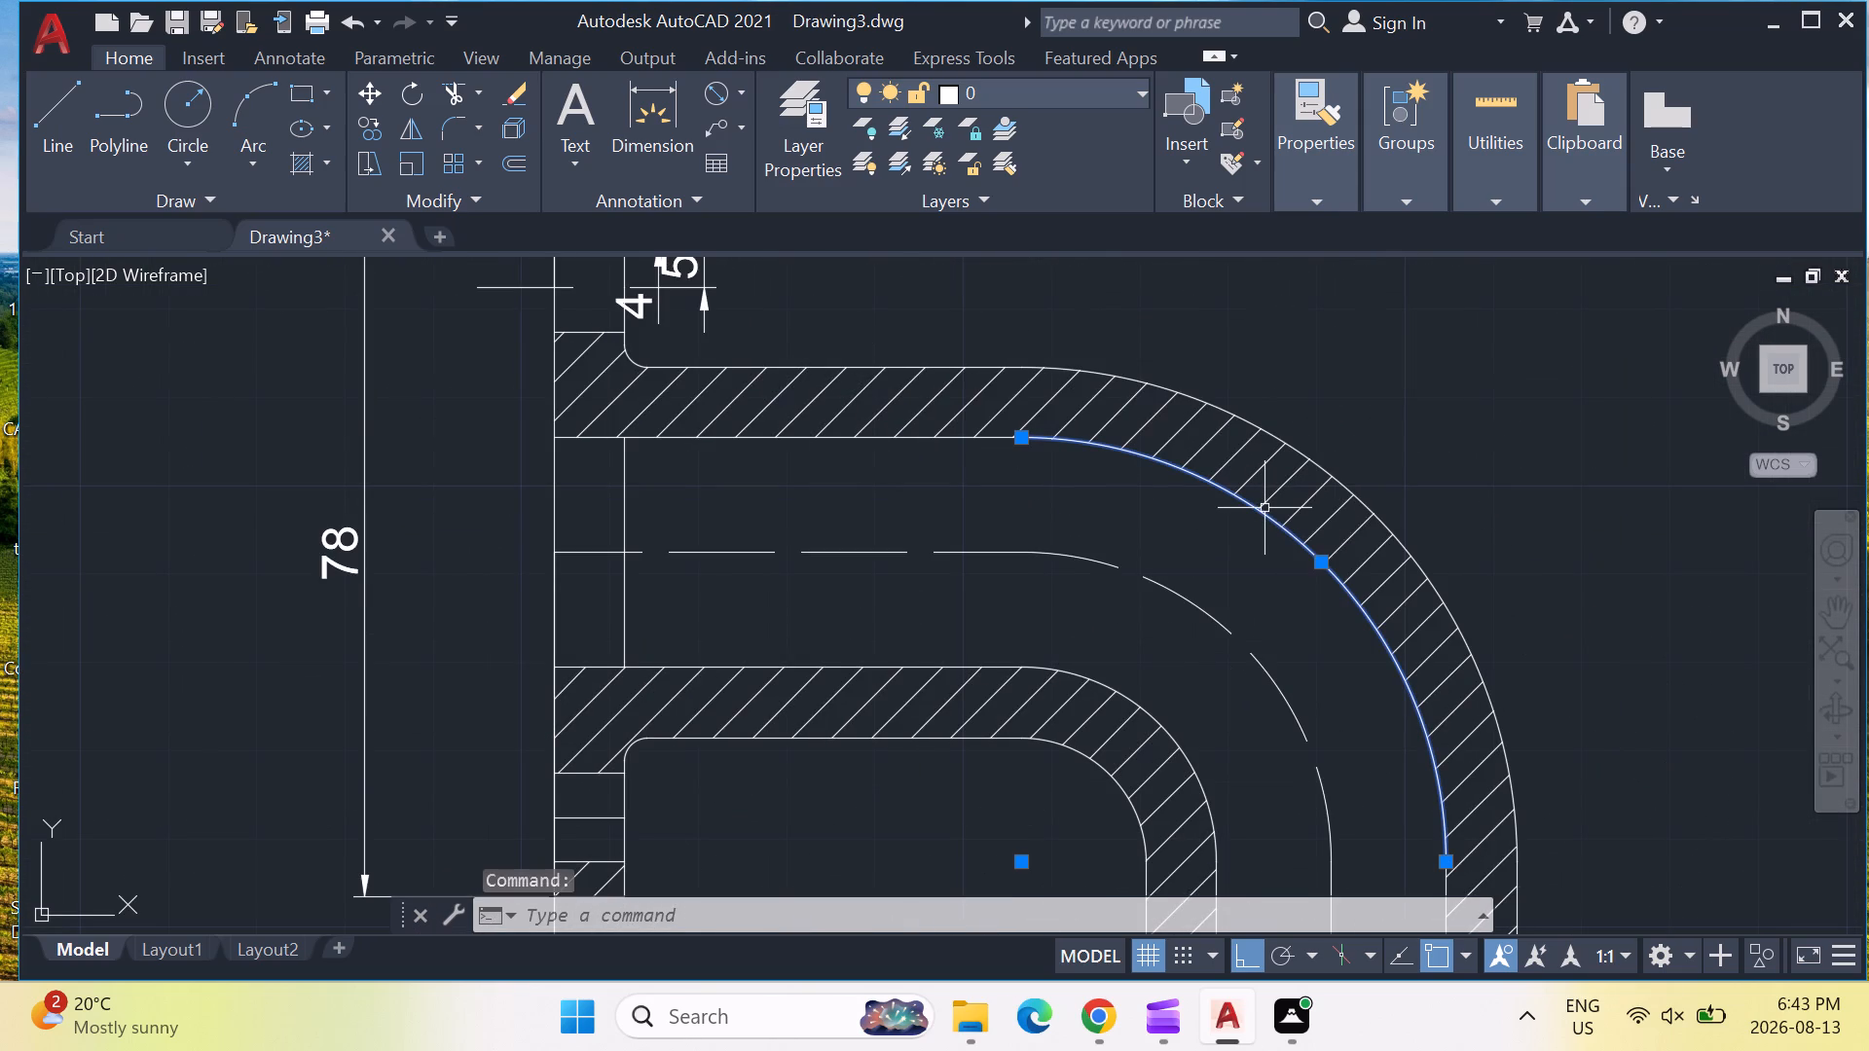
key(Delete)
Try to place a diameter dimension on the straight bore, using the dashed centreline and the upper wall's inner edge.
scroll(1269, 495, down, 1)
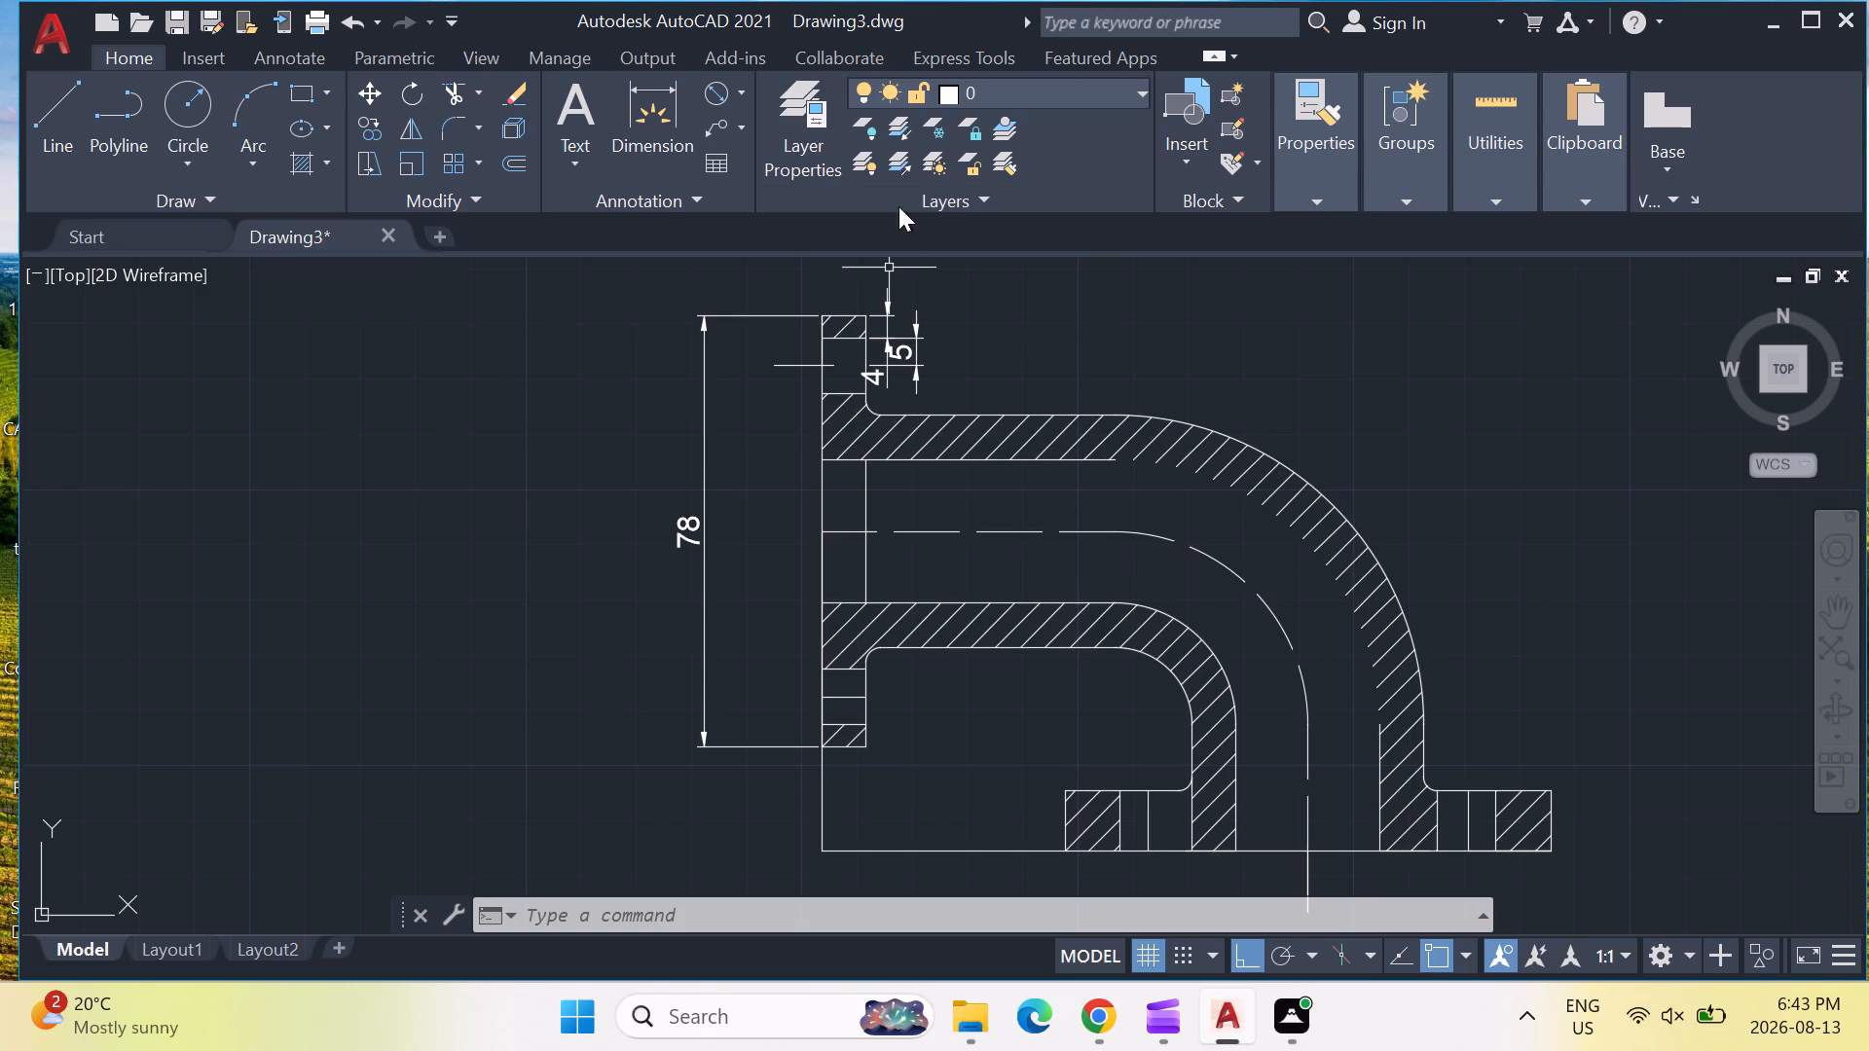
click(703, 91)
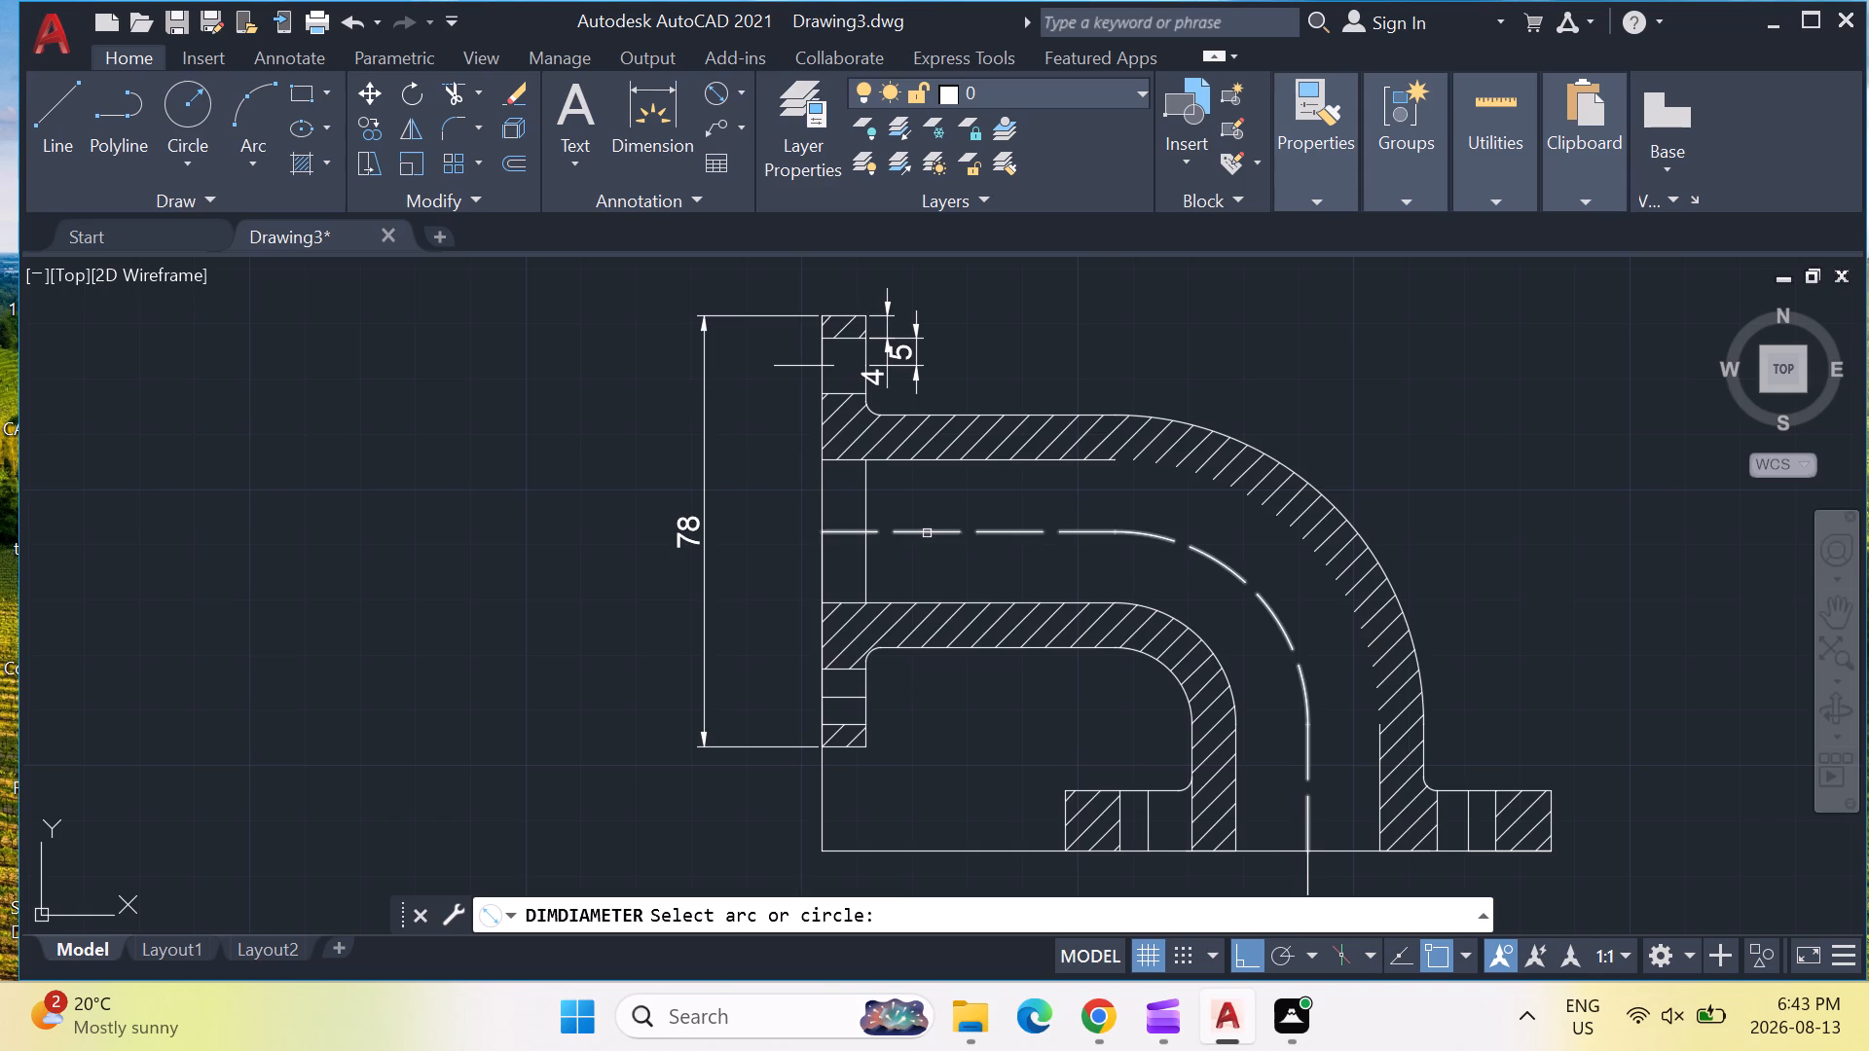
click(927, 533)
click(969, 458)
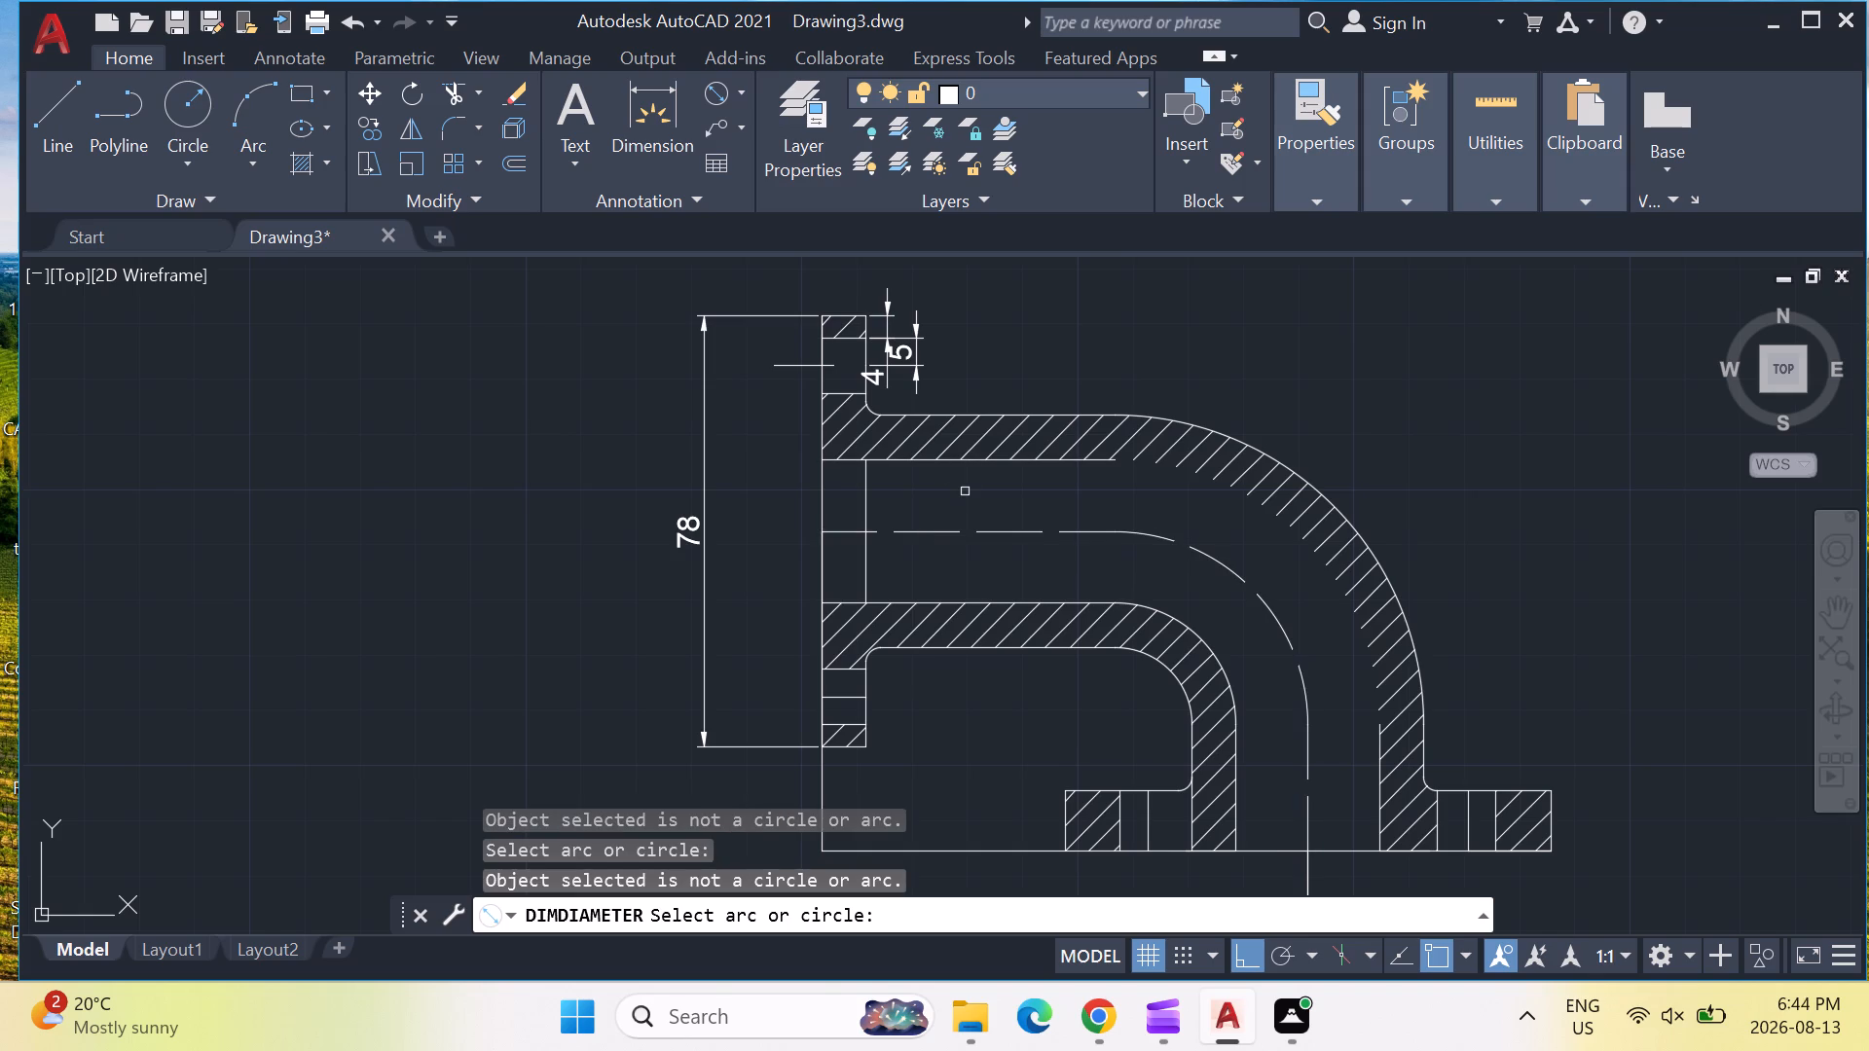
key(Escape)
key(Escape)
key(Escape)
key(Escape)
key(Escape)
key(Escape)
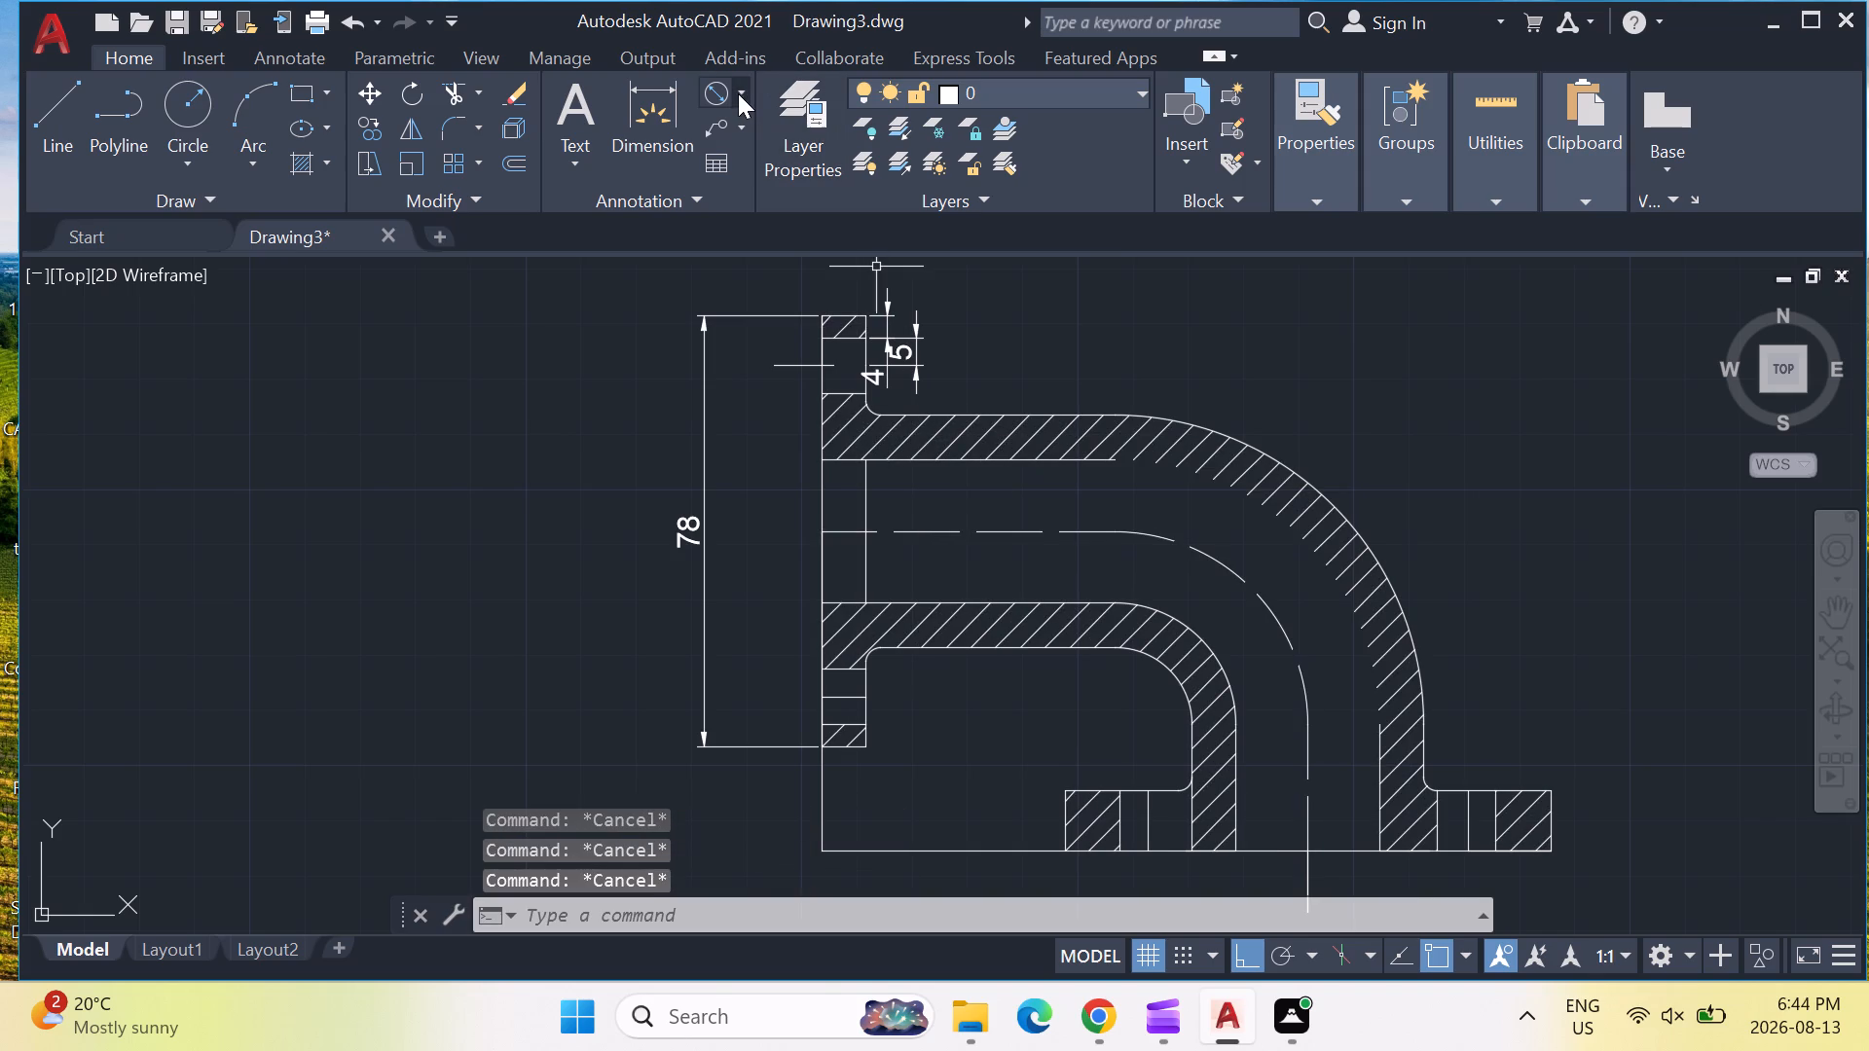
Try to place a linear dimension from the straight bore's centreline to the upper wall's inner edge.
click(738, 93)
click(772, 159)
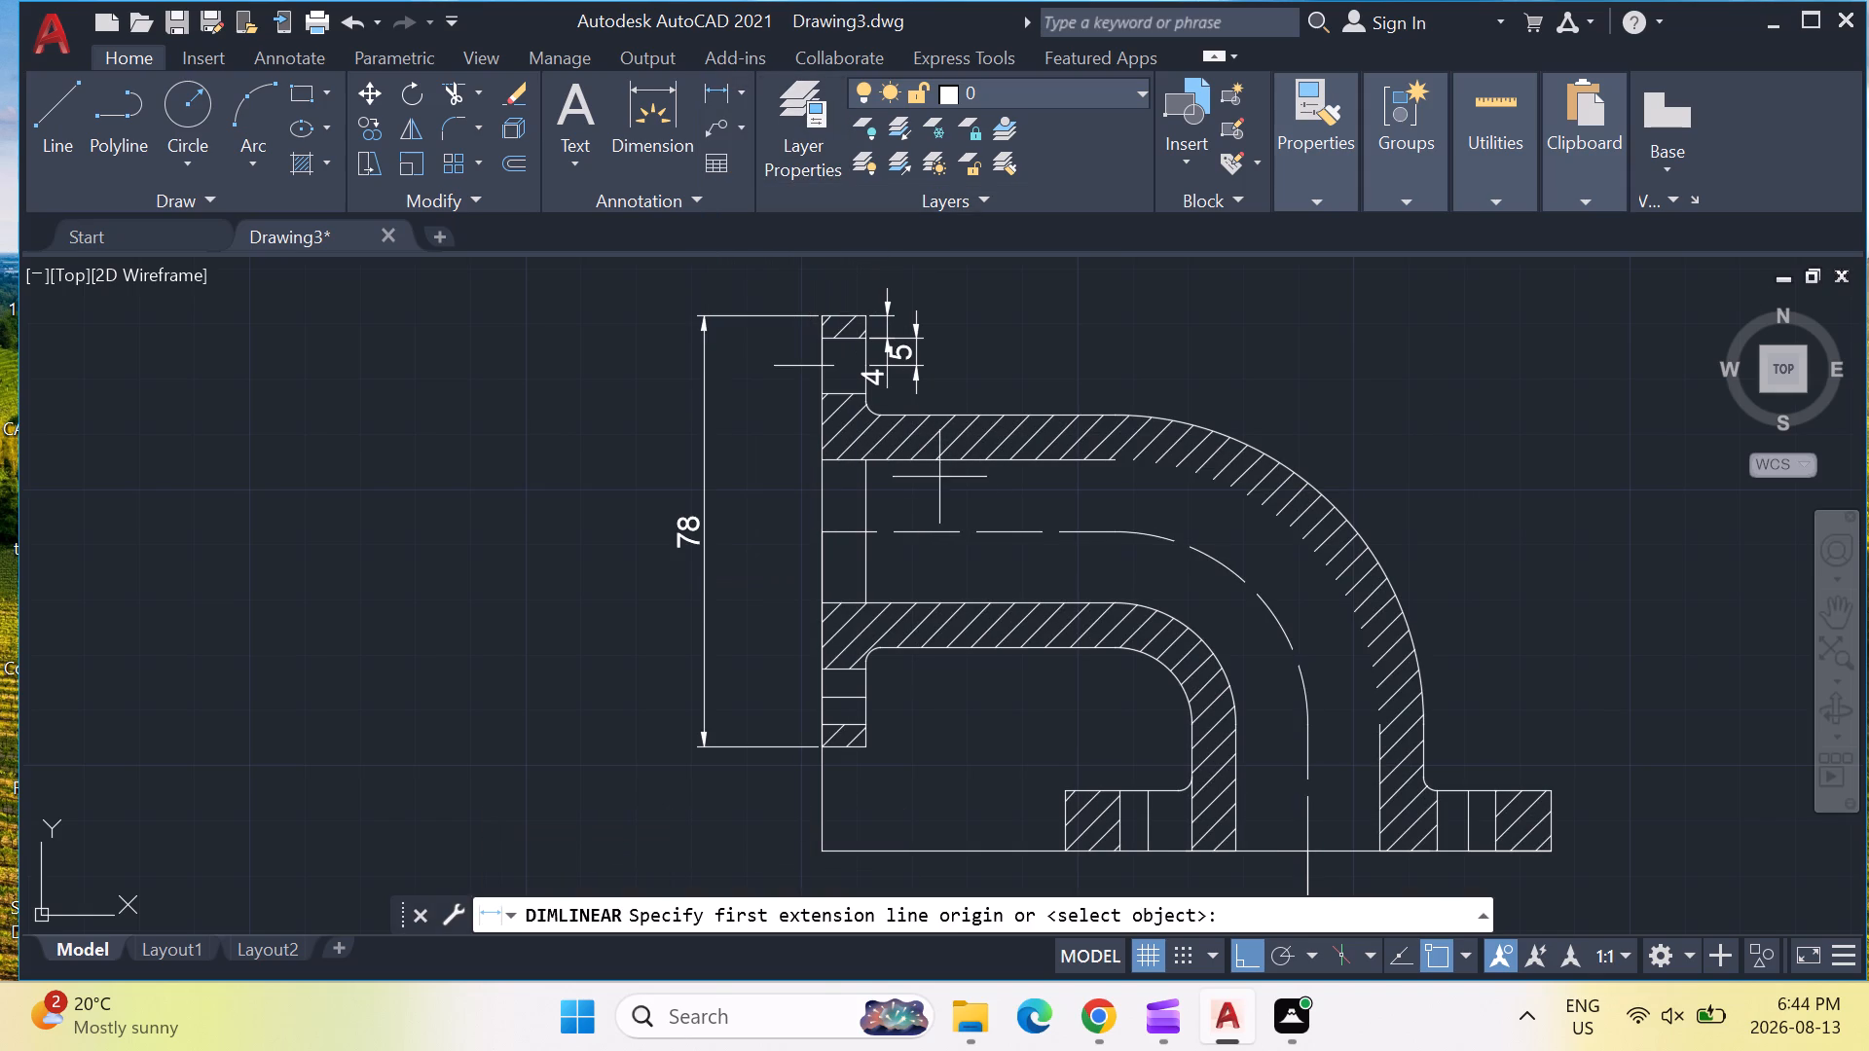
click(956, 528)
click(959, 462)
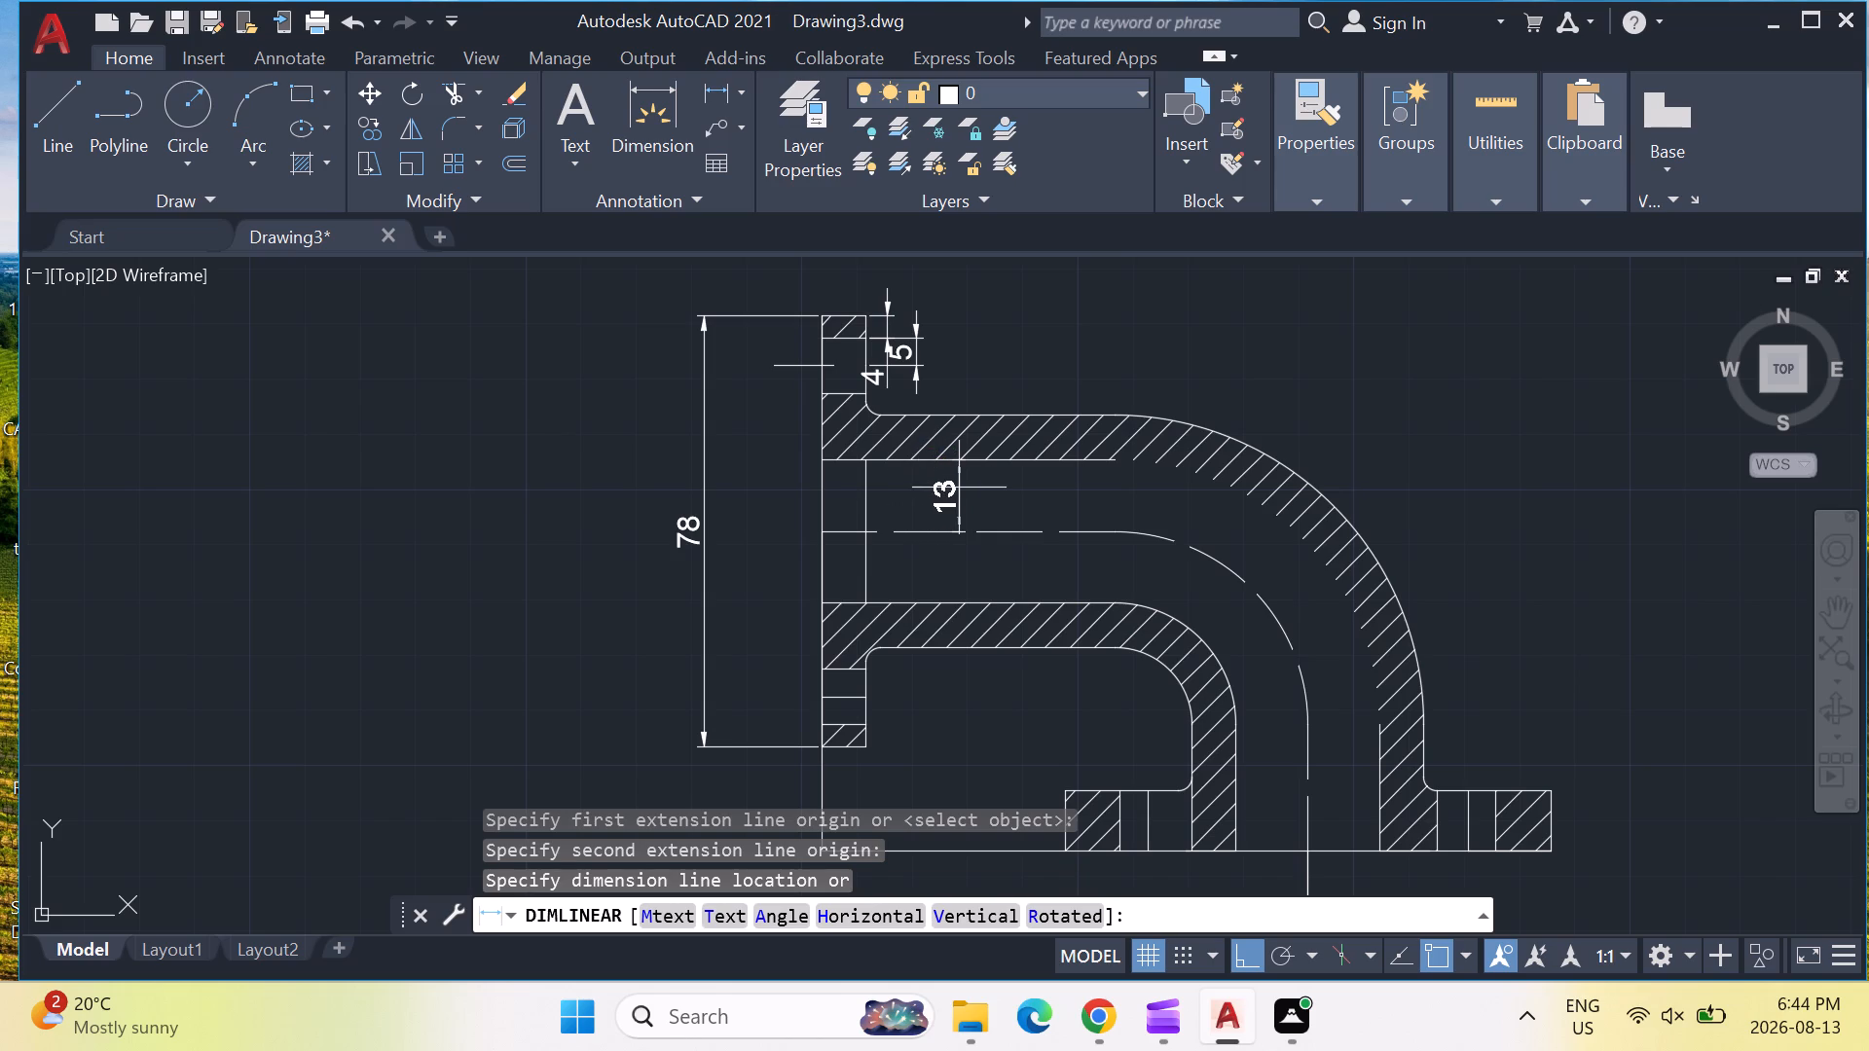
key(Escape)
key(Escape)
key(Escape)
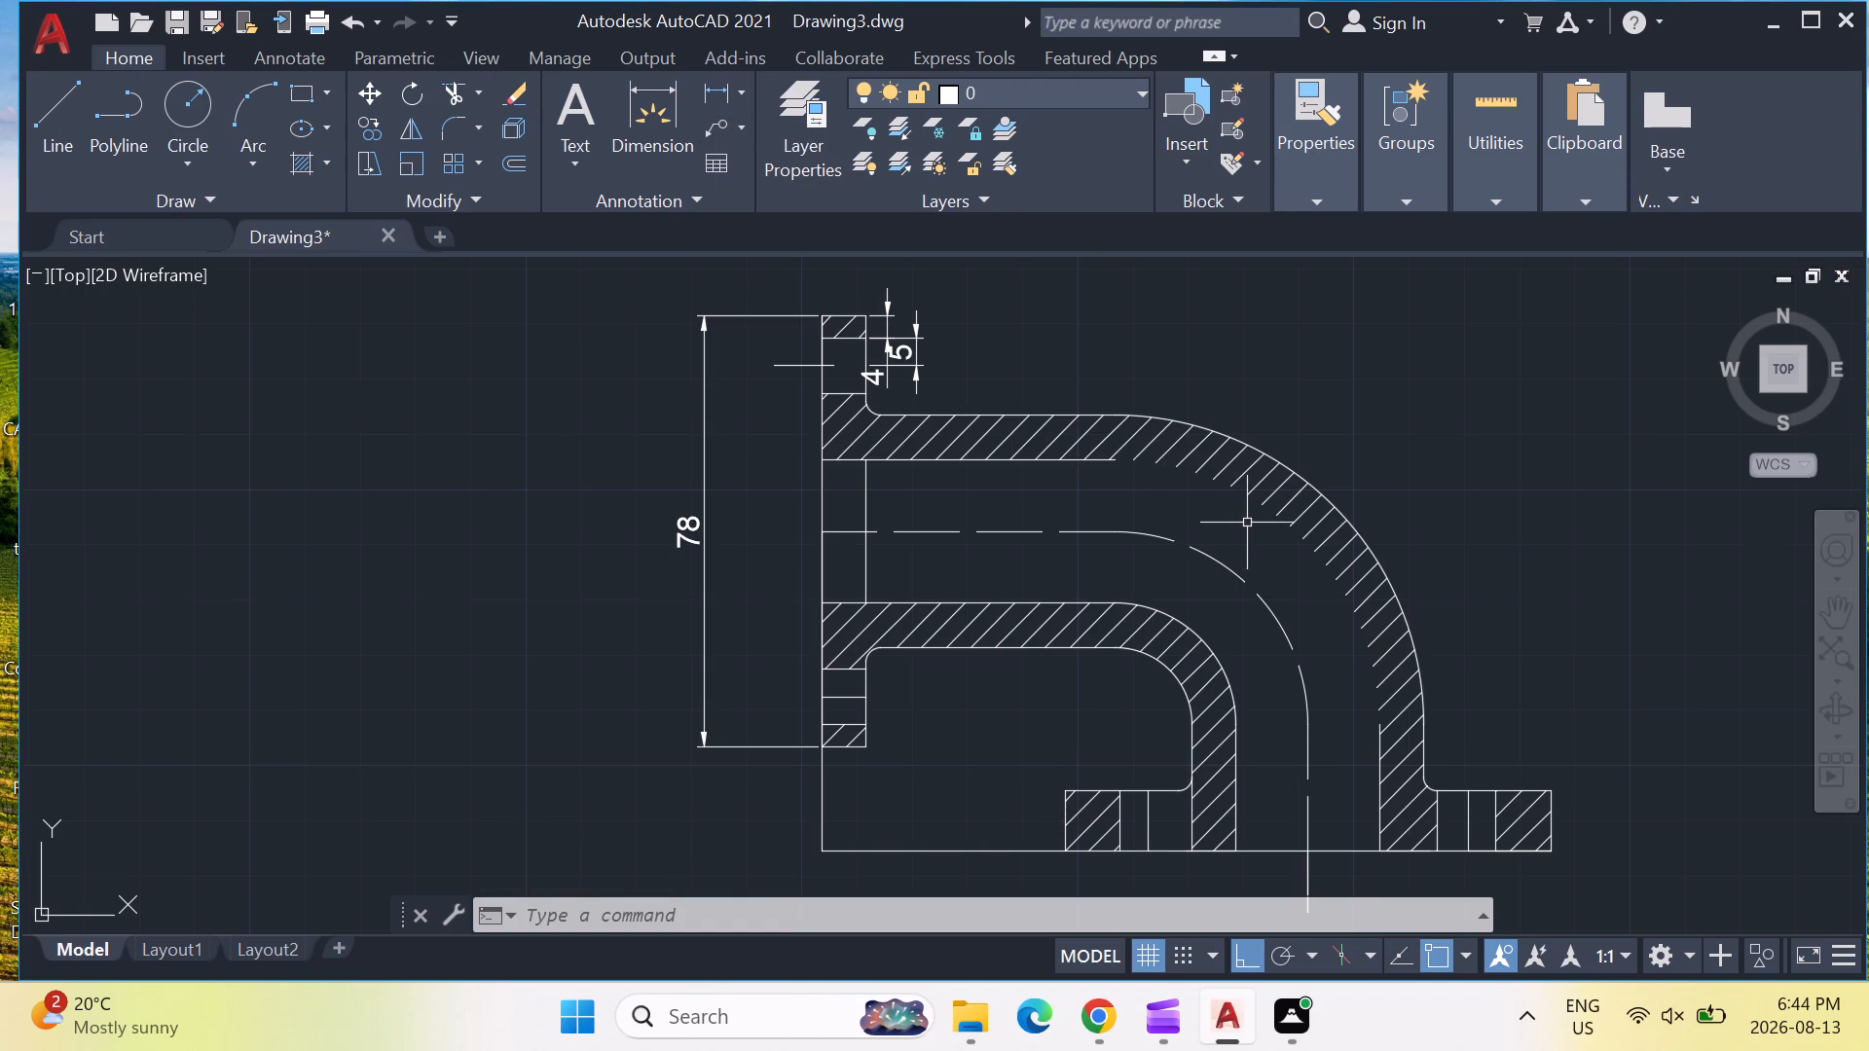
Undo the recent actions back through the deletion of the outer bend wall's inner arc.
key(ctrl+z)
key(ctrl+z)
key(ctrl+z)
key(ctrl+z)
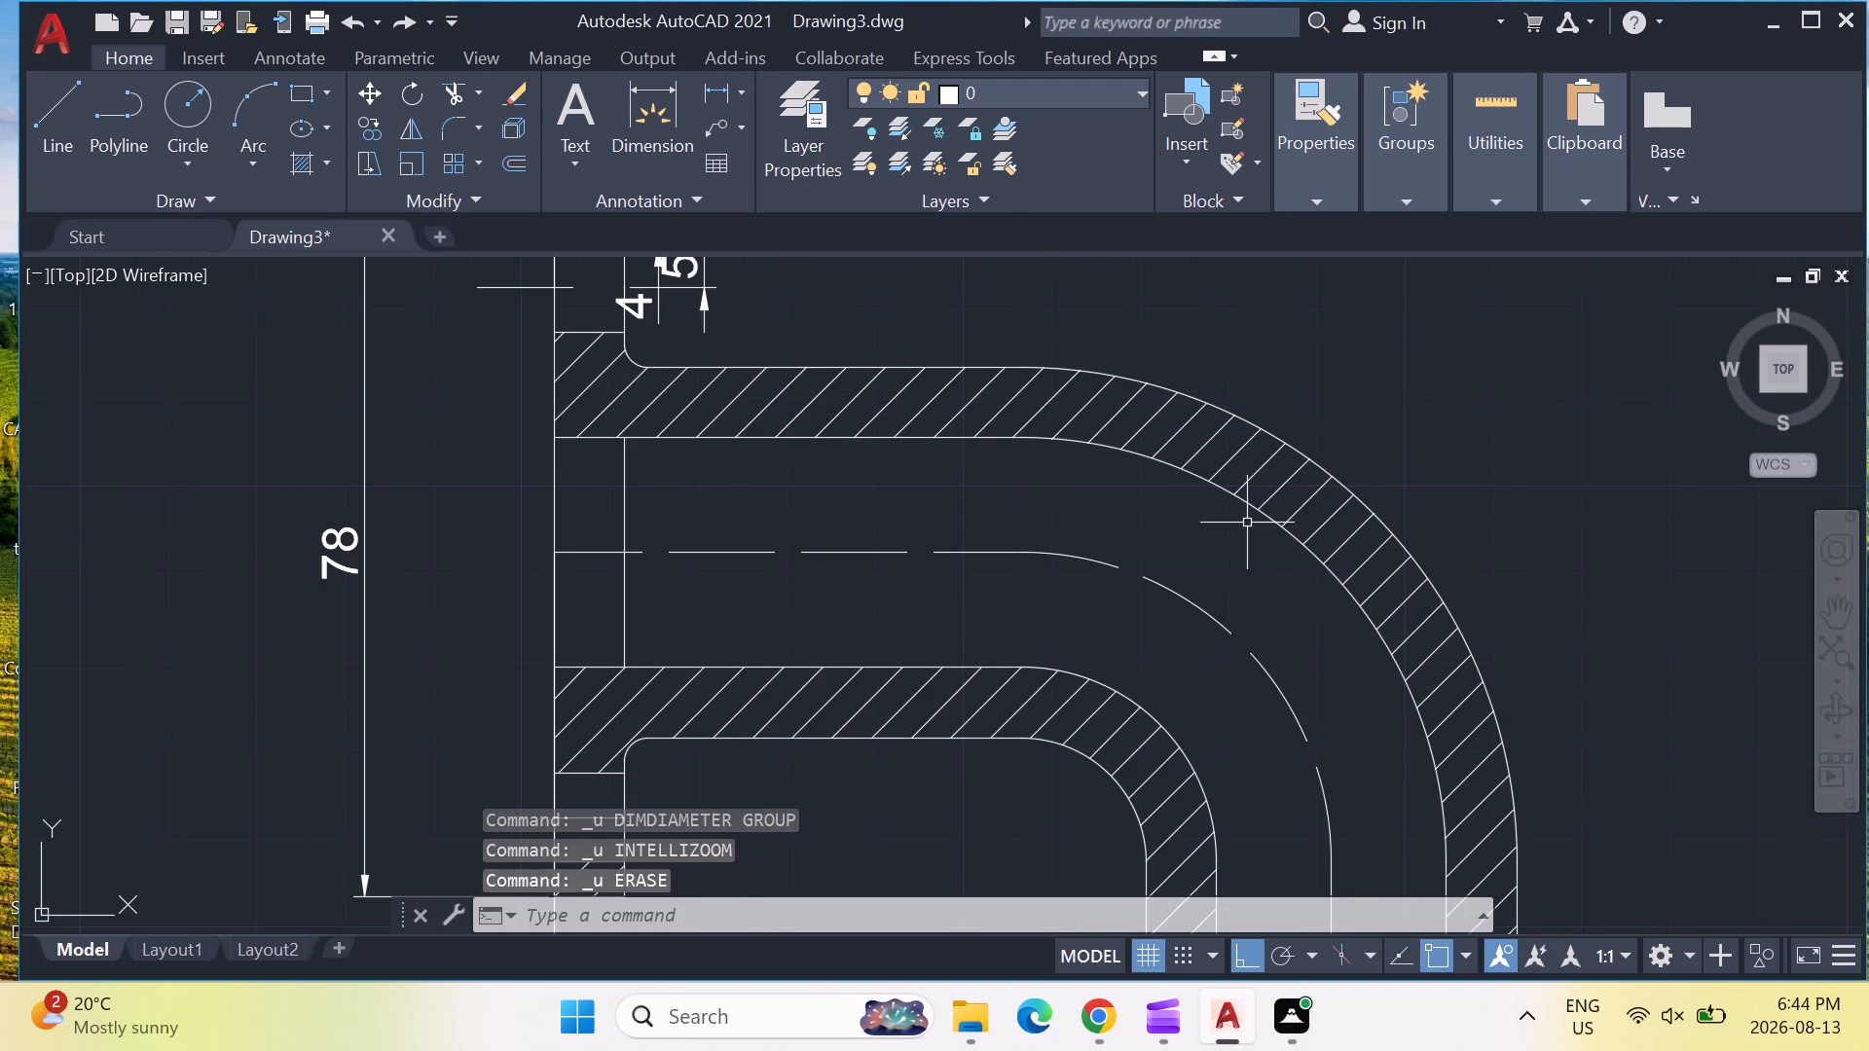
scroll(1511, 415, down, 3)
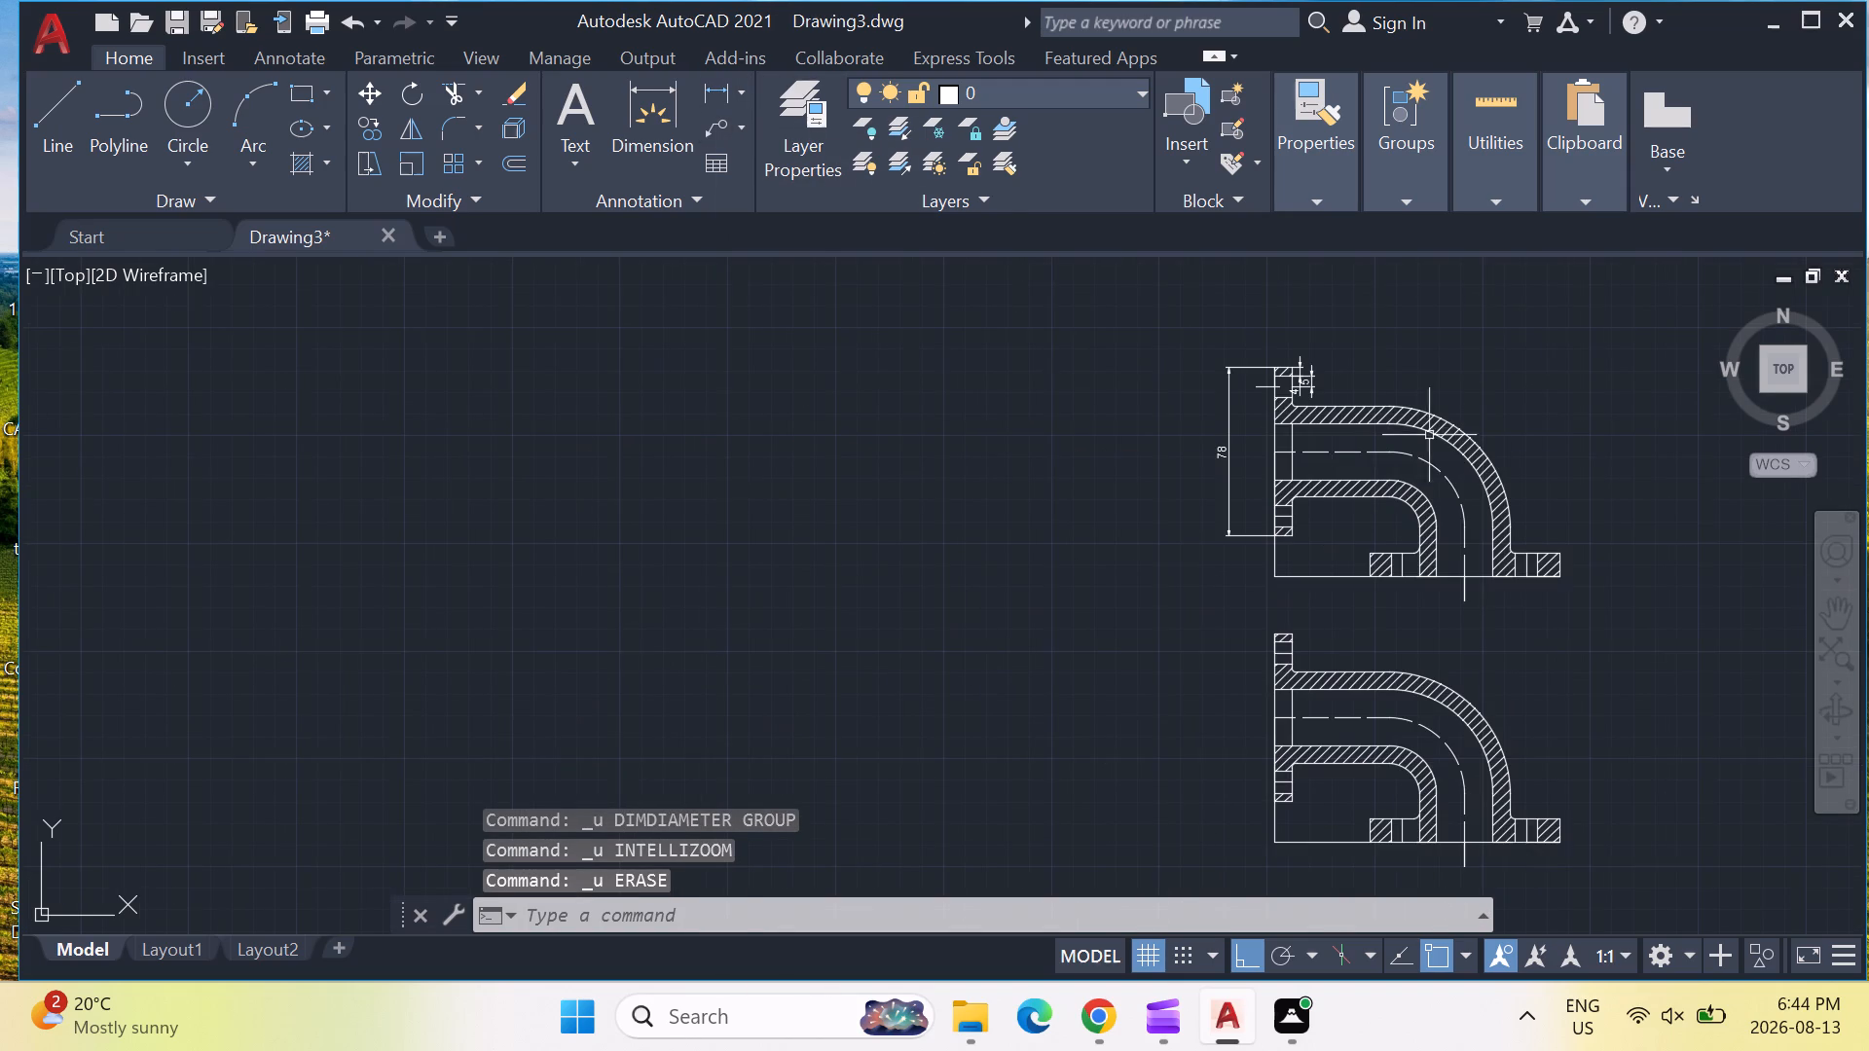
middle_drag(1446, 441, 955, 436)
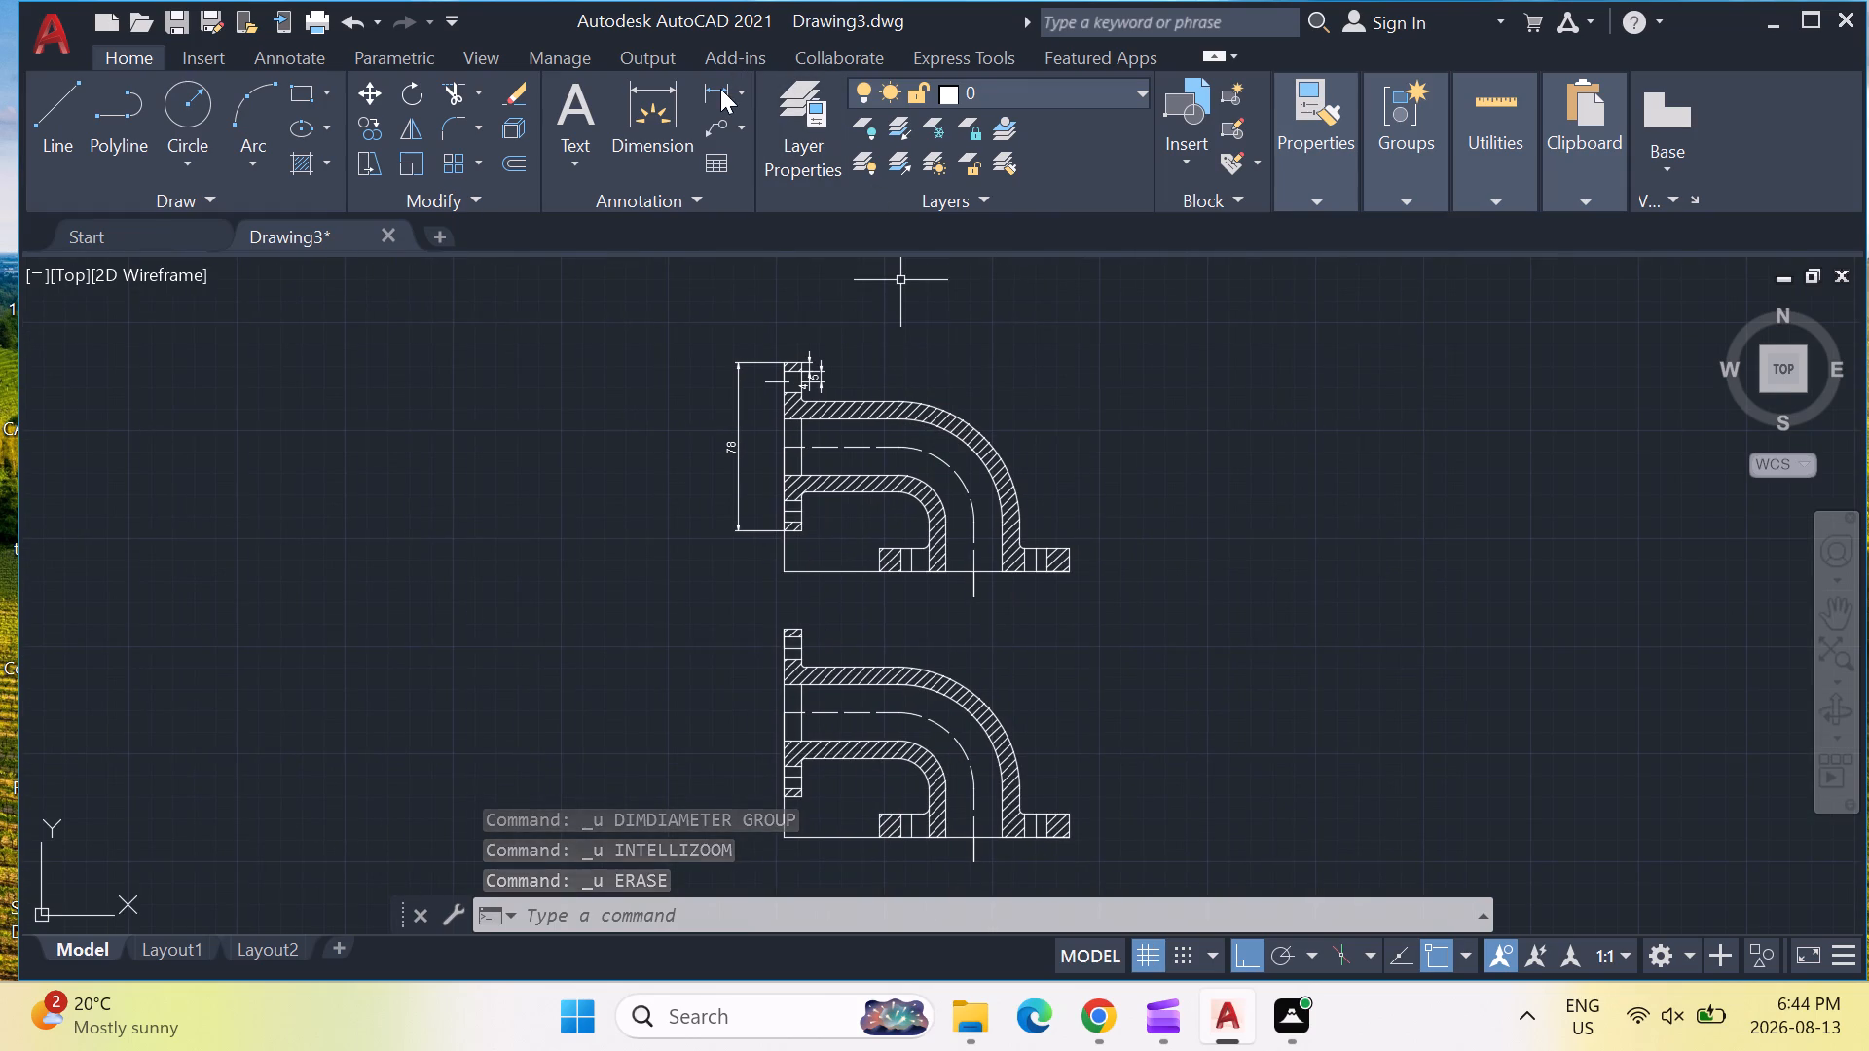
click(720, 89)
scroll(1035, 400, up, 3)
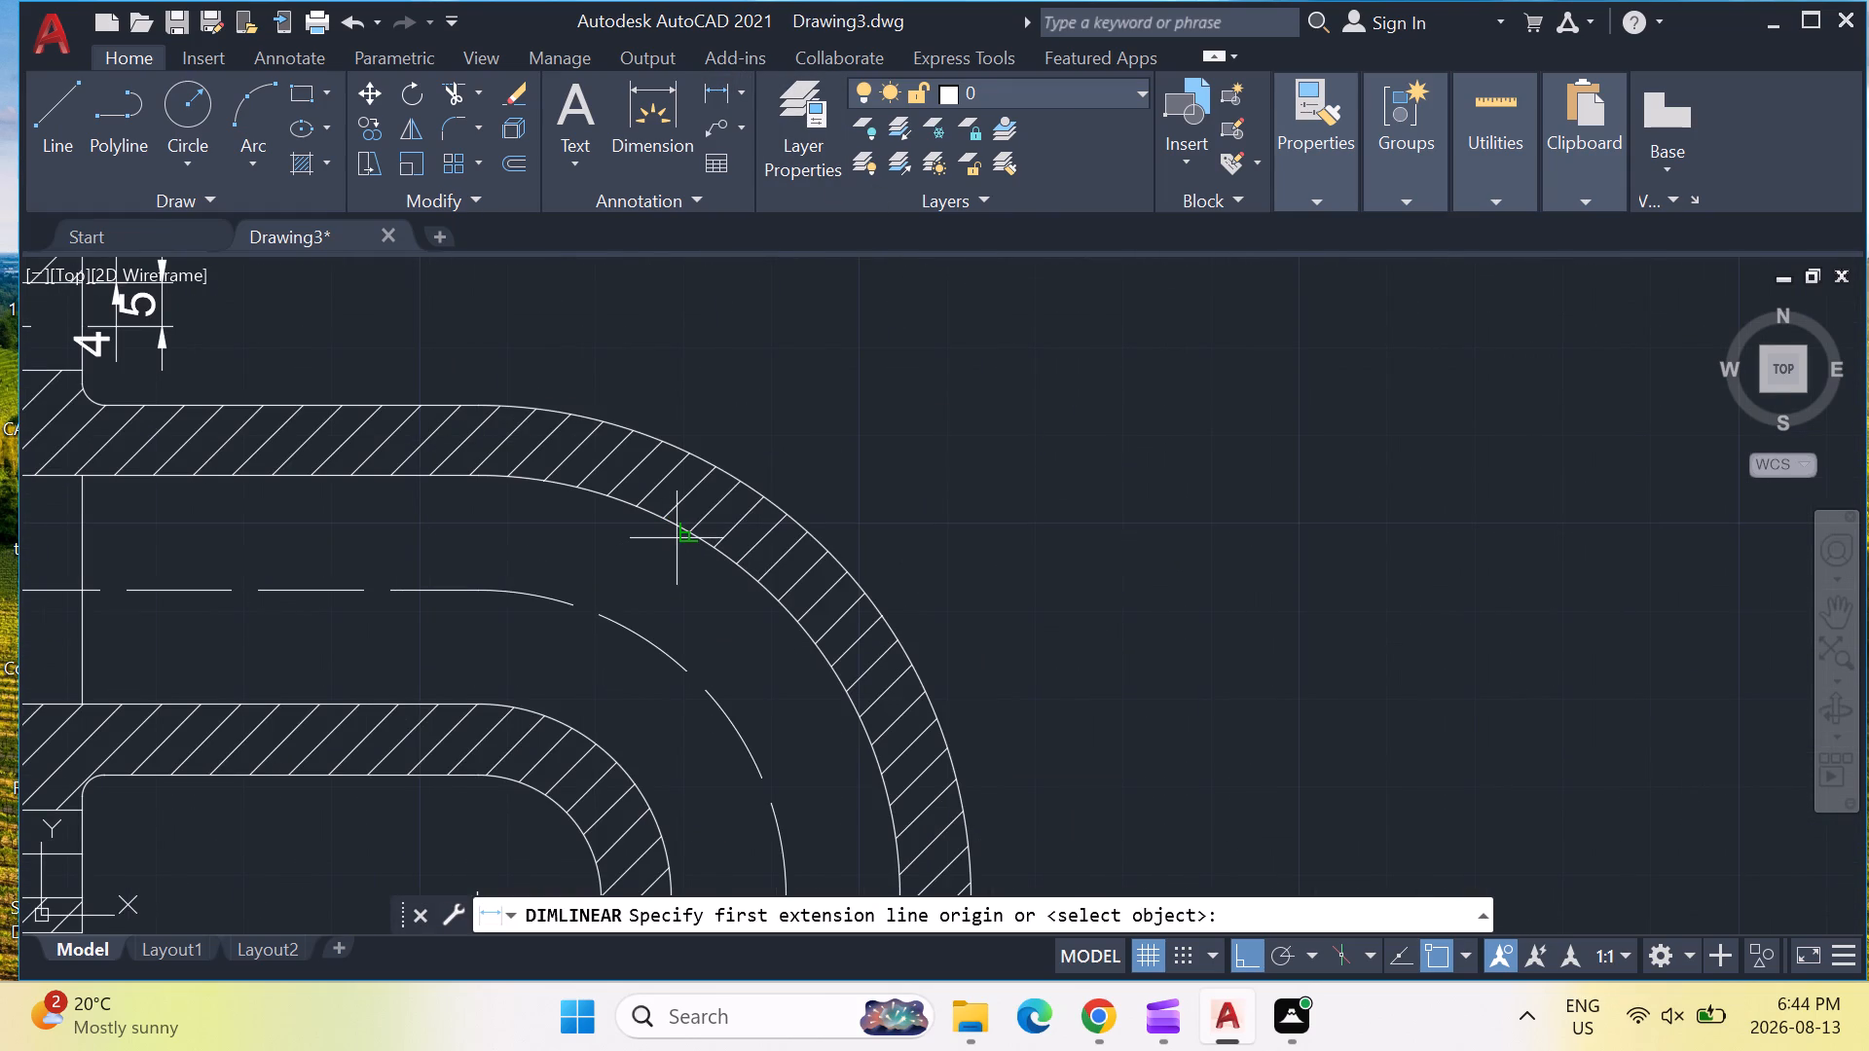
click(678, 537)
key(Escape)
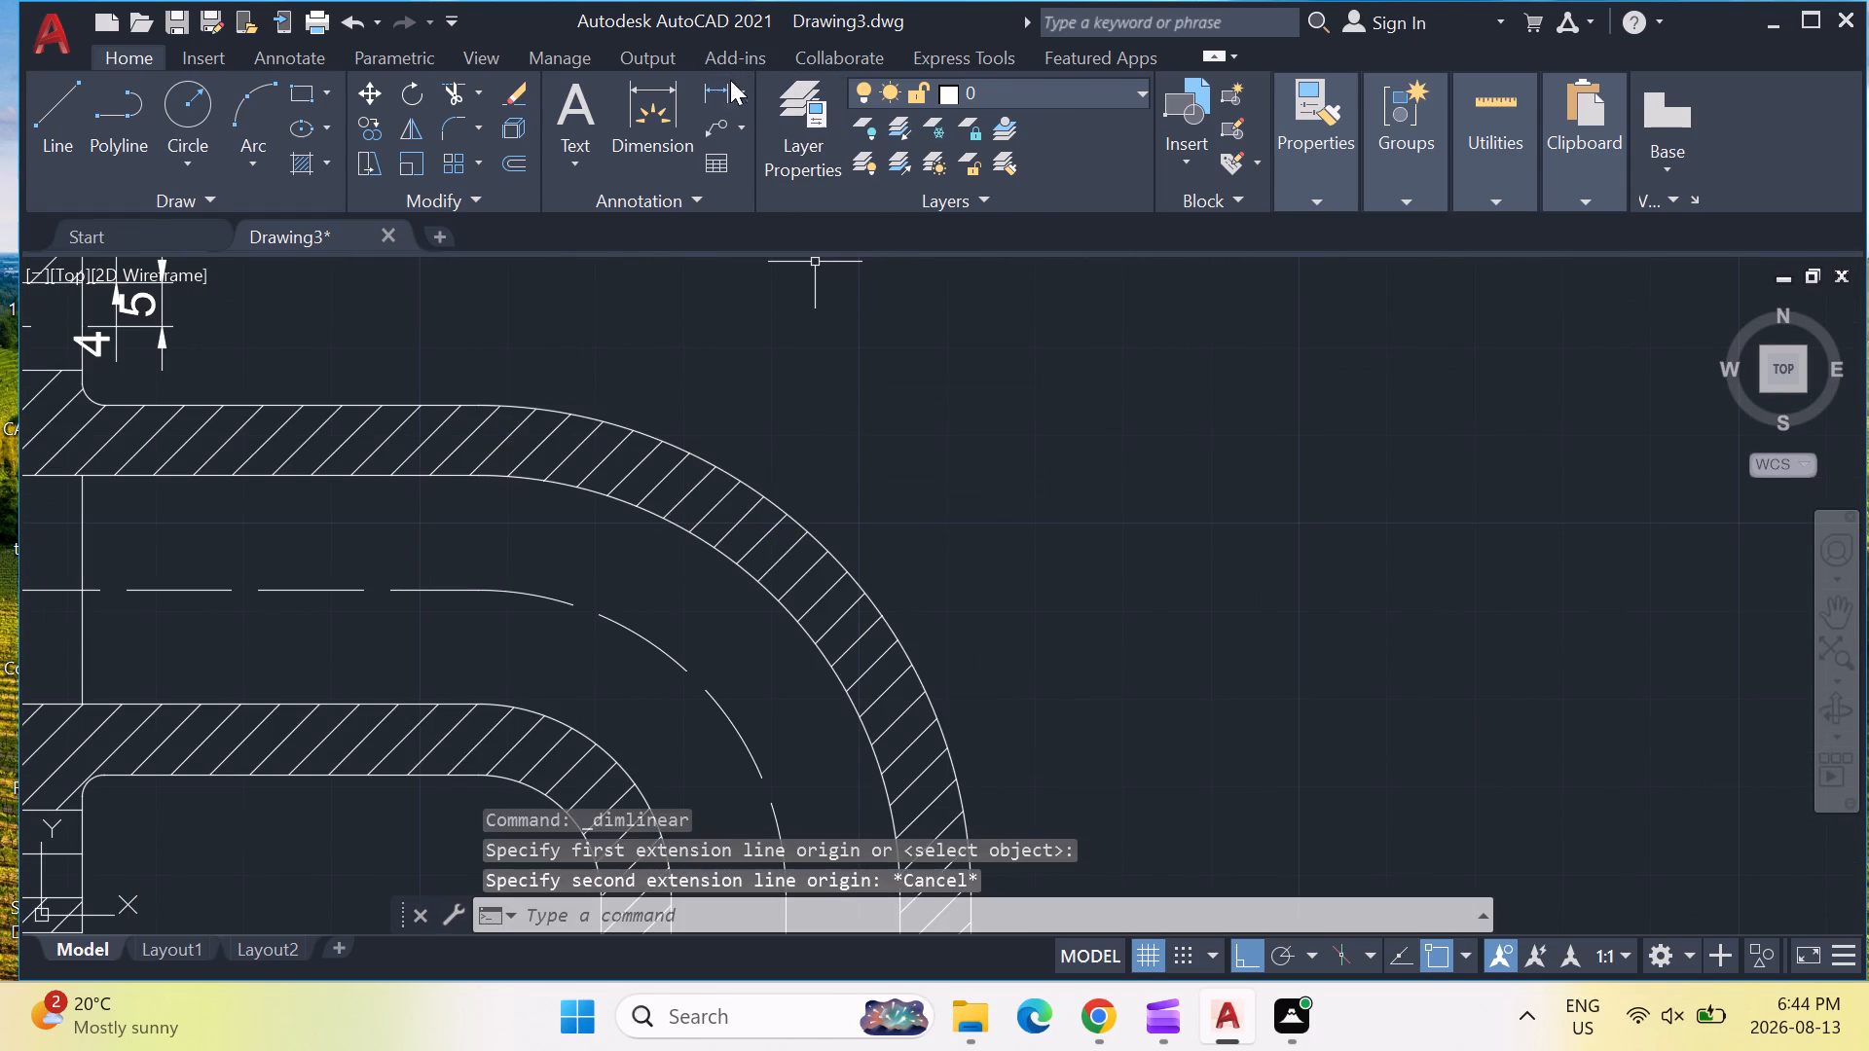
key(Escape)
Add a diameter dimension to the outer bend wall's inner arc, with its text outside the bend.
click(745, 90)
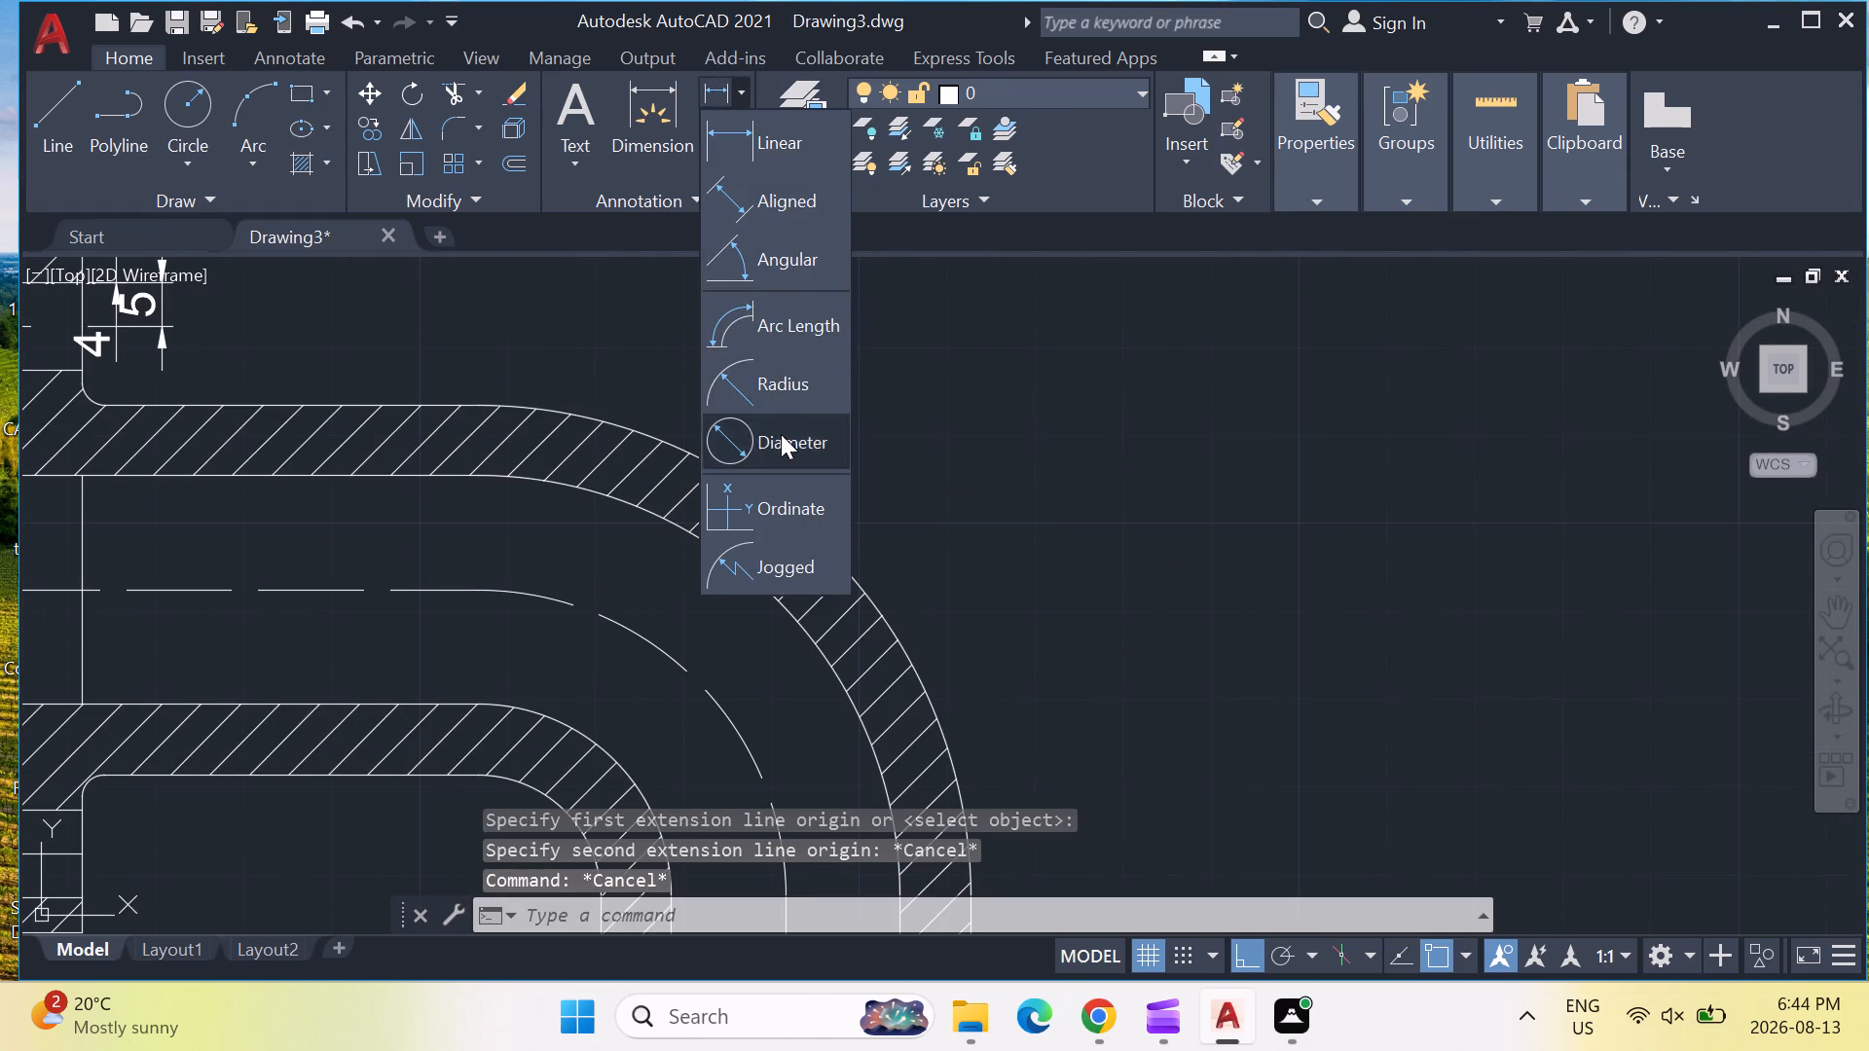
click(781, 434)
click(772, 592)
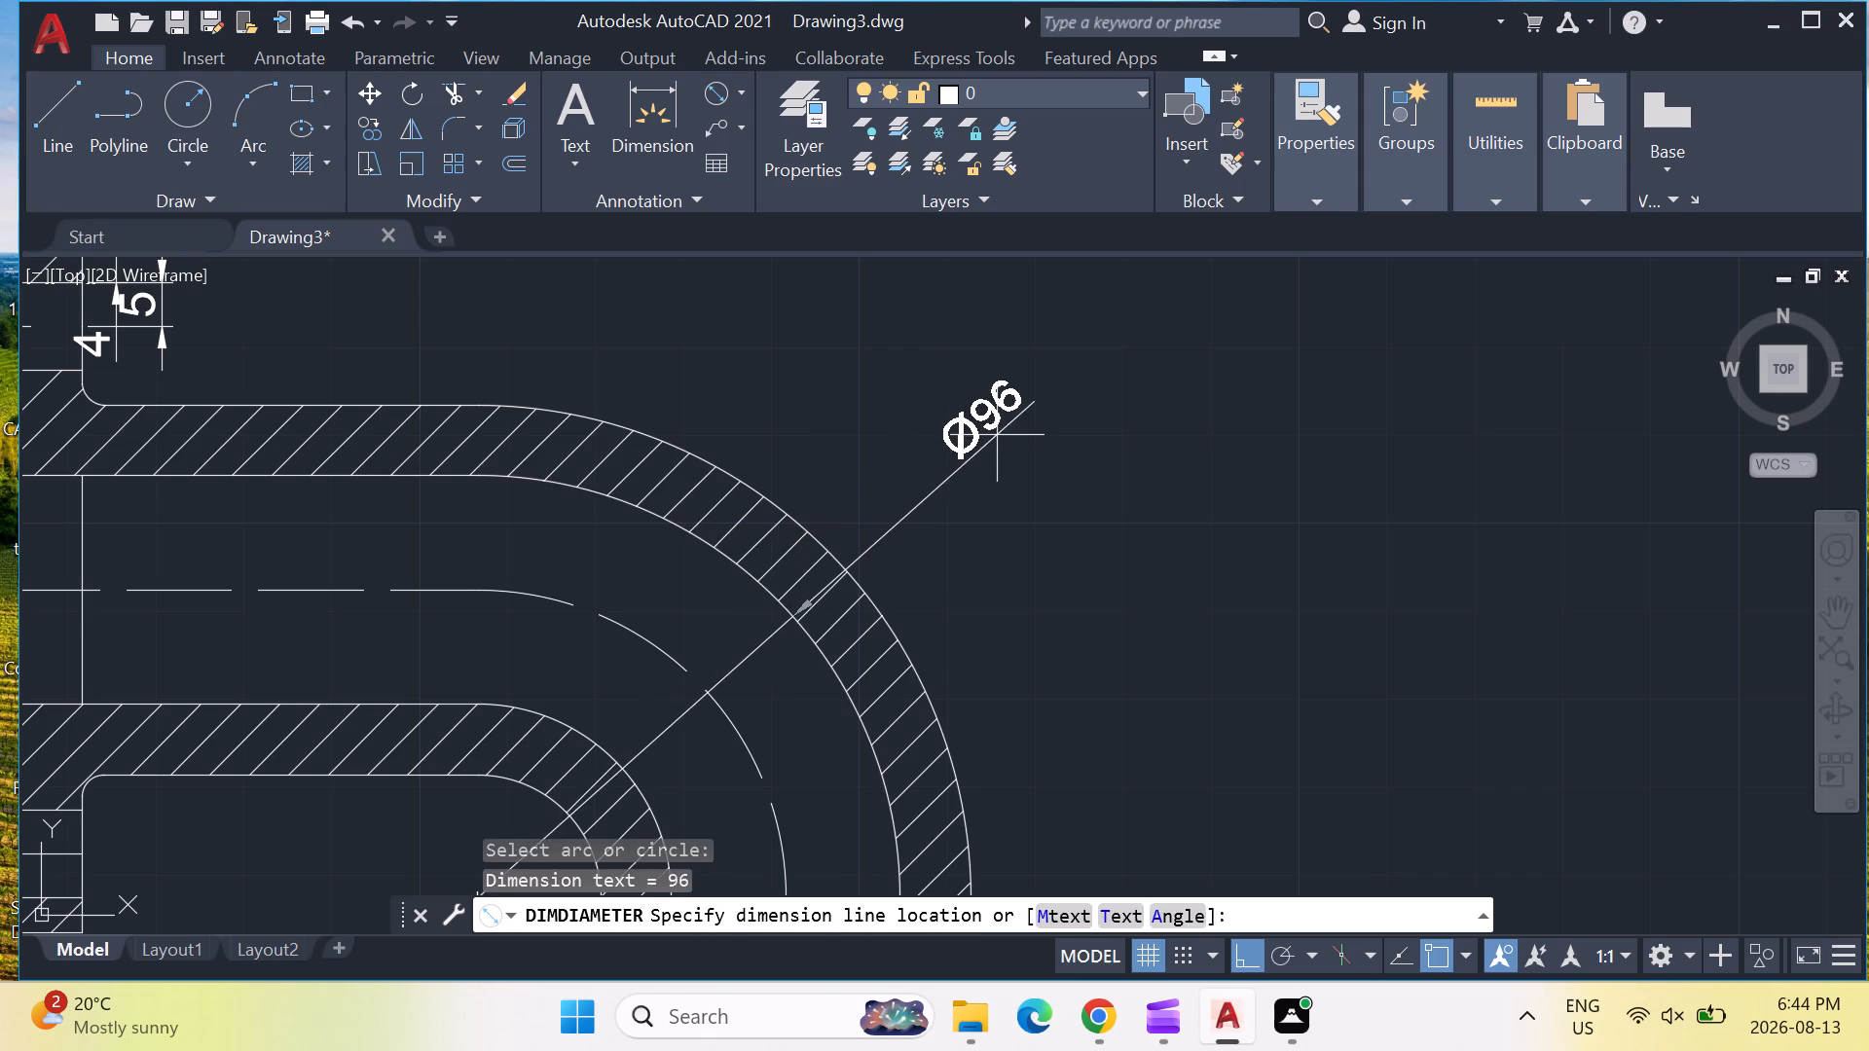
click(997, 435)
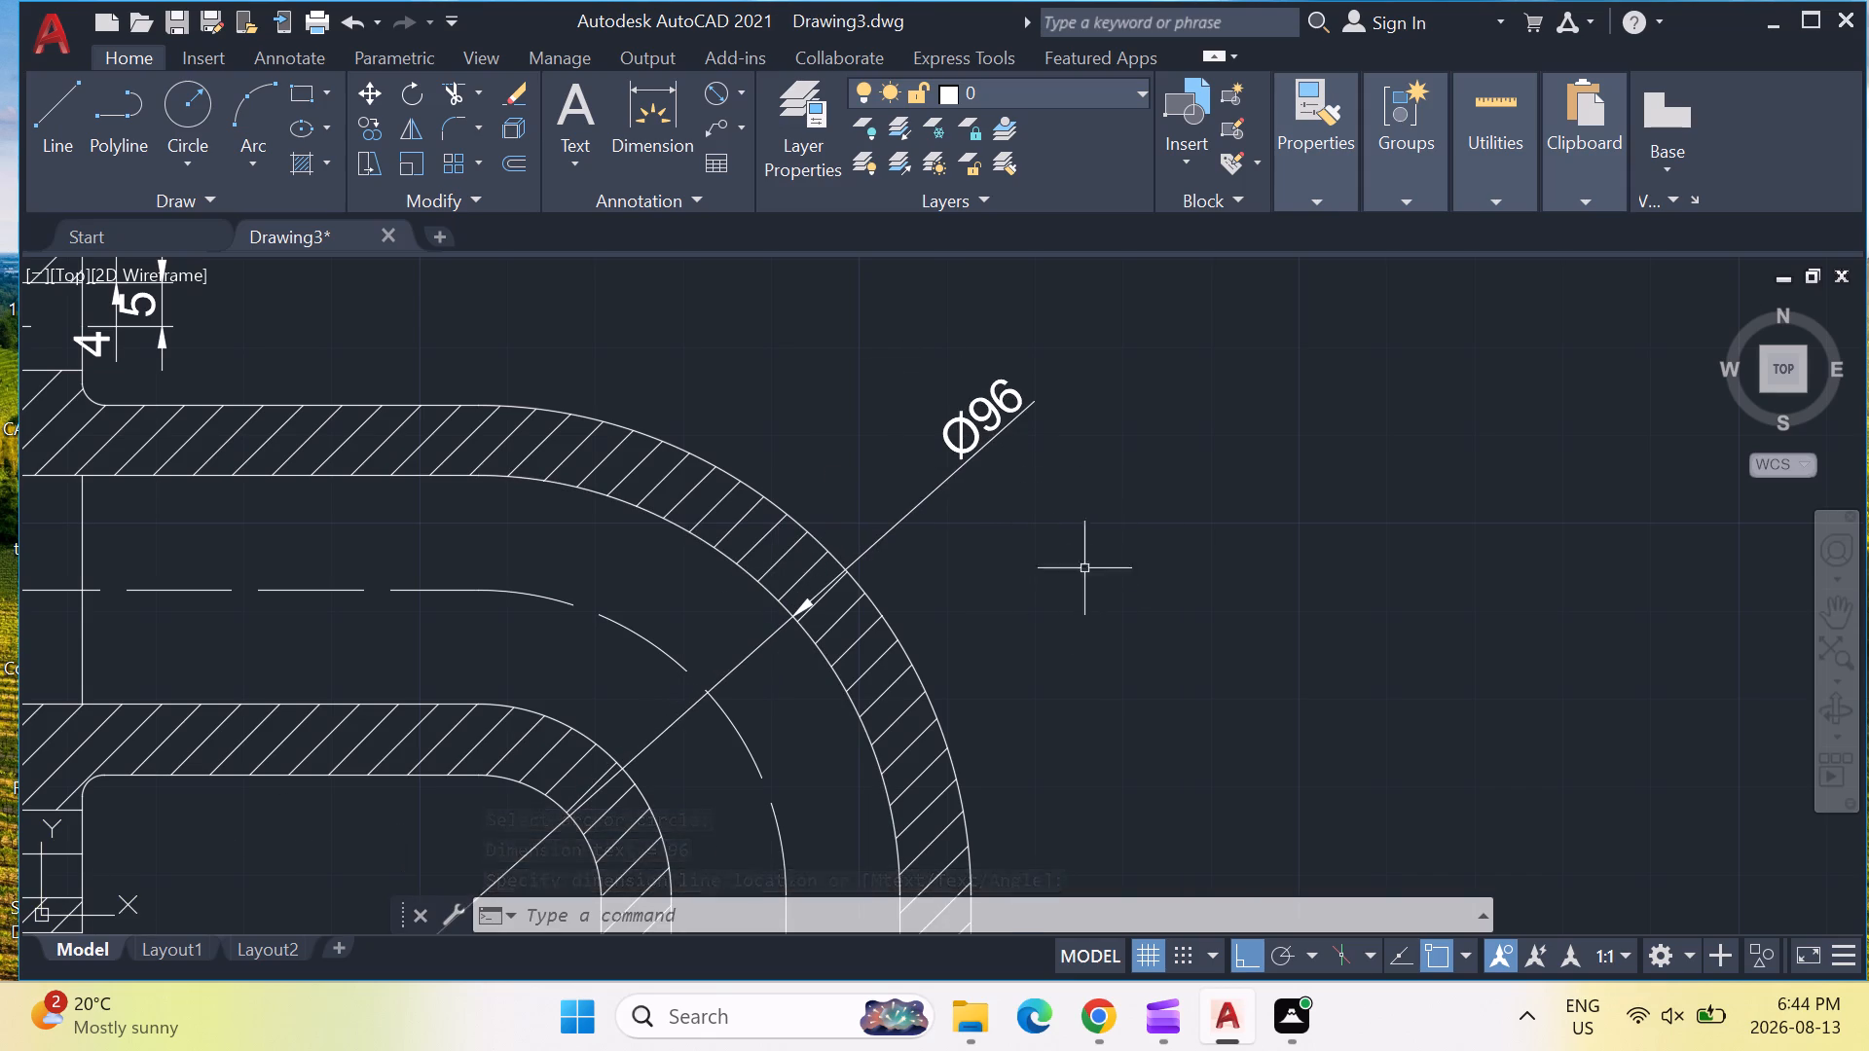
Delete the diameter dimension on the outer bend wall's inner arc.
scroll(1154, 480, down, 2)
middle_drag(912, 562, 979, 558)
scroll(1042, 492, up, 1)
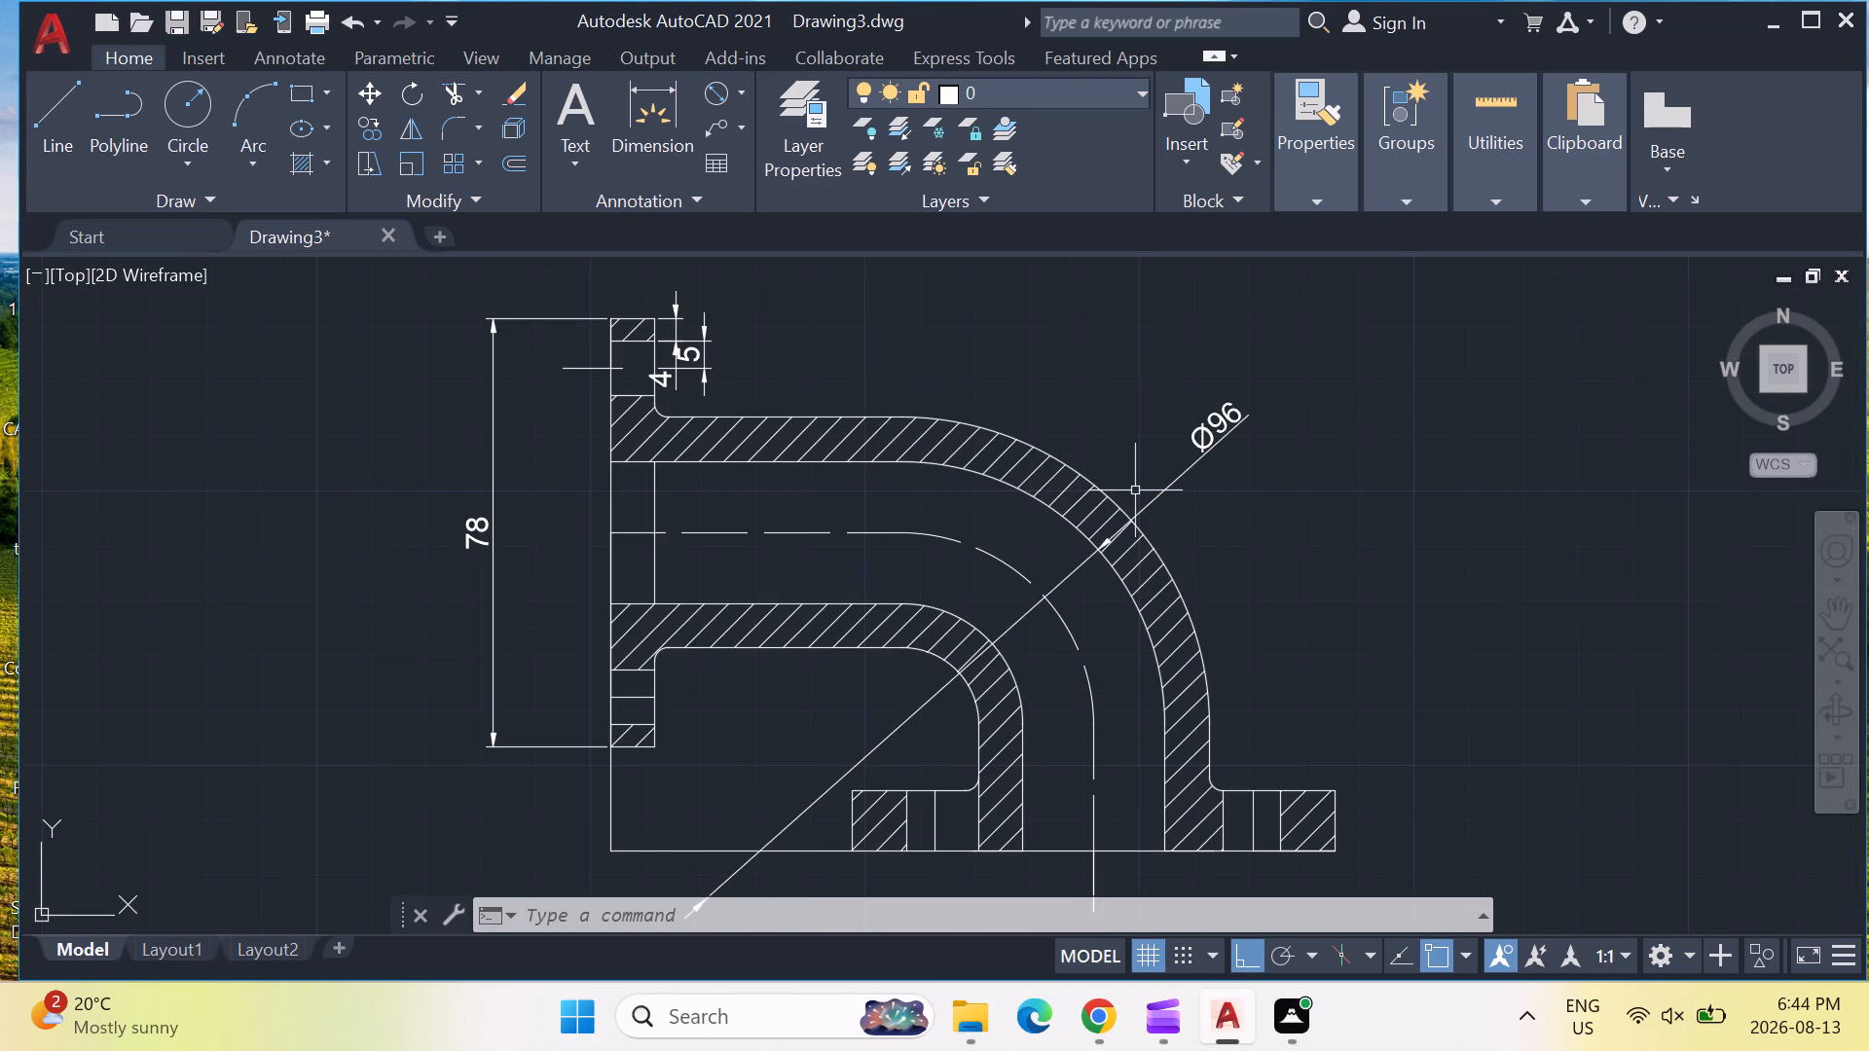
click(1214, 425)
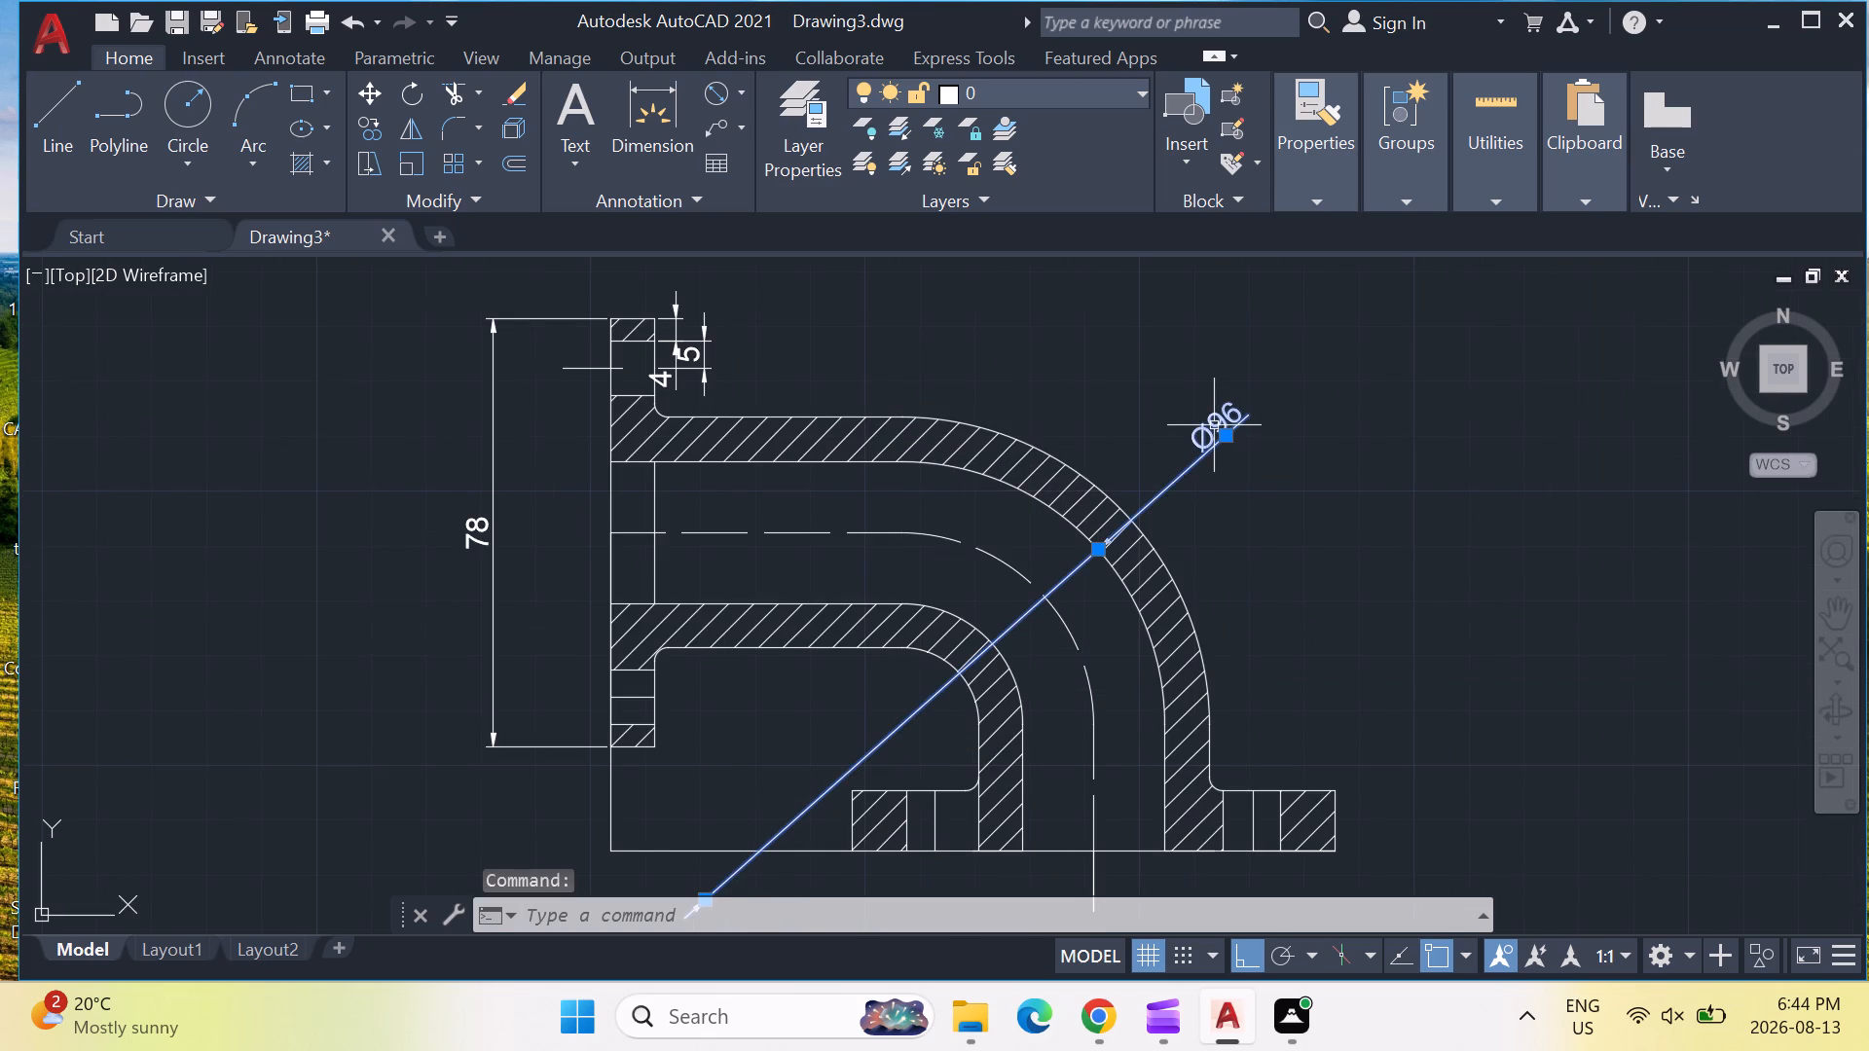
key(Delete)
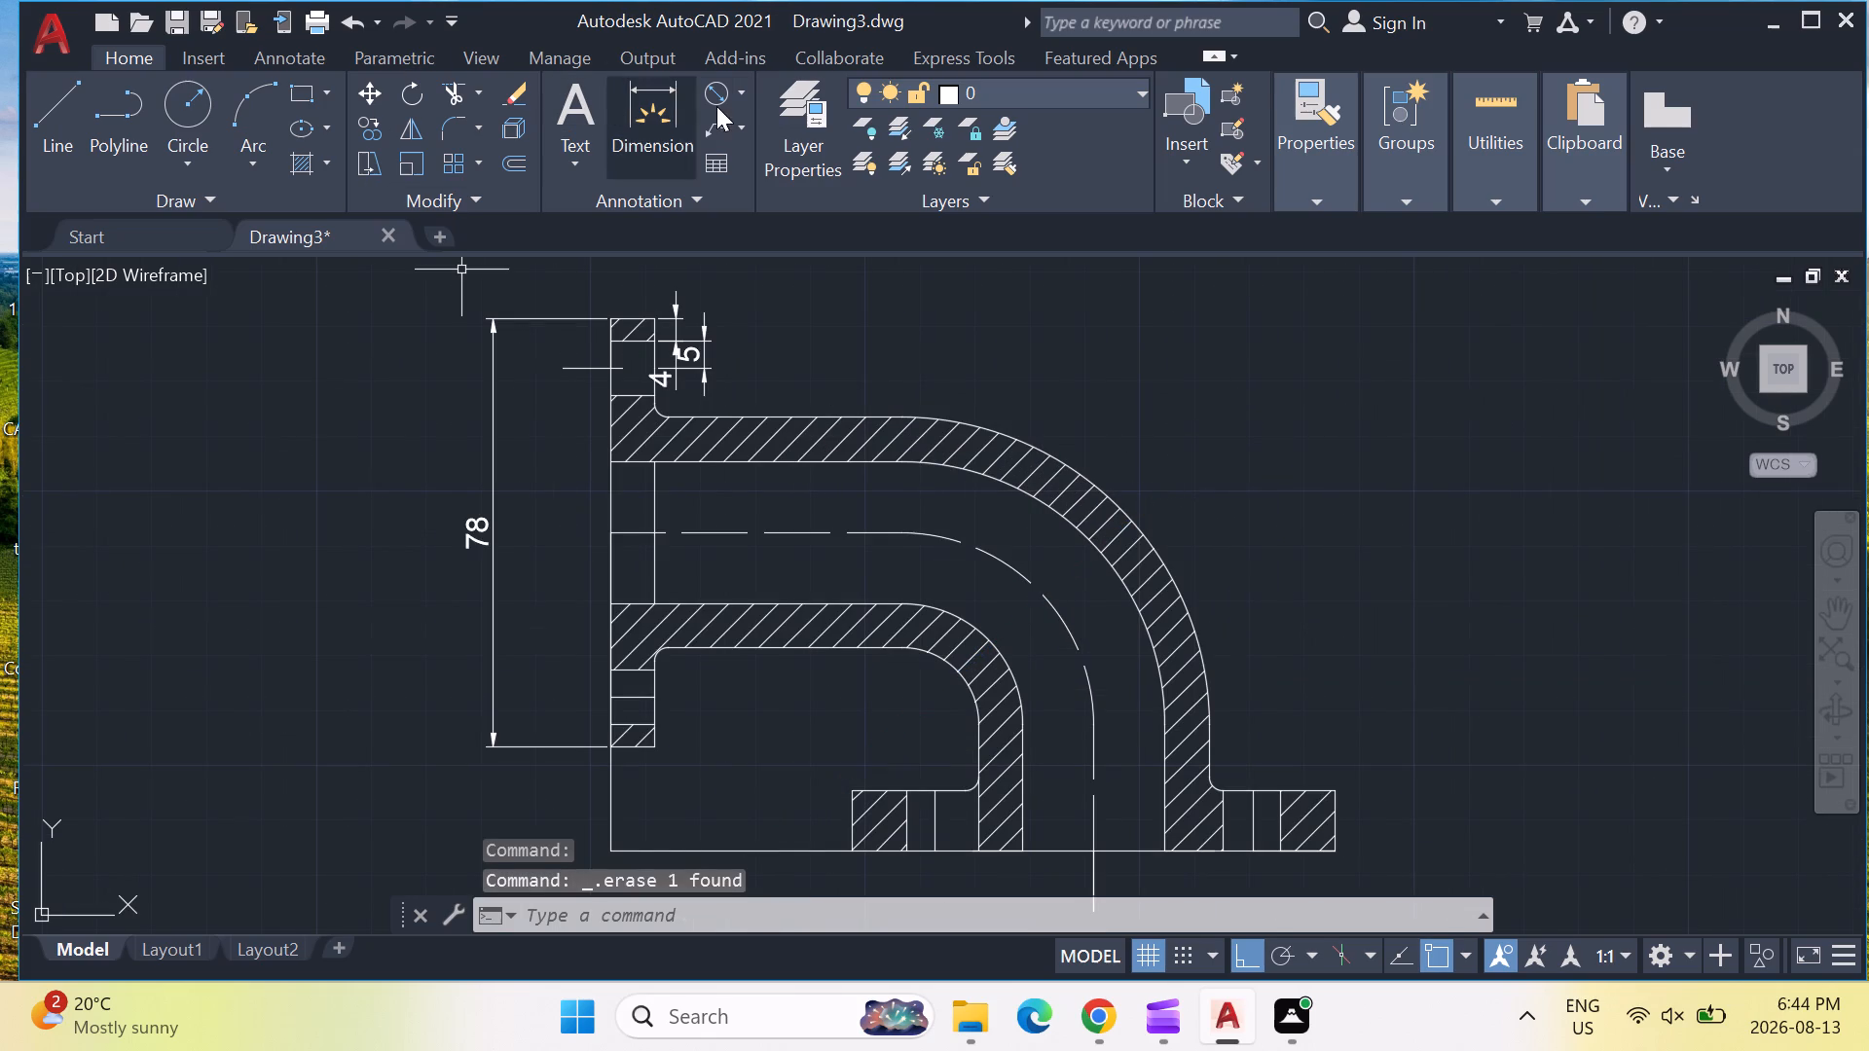
Add a radius dimension to the outer bend wall's inner arc, with its text outside the bend.
click(741, 91)
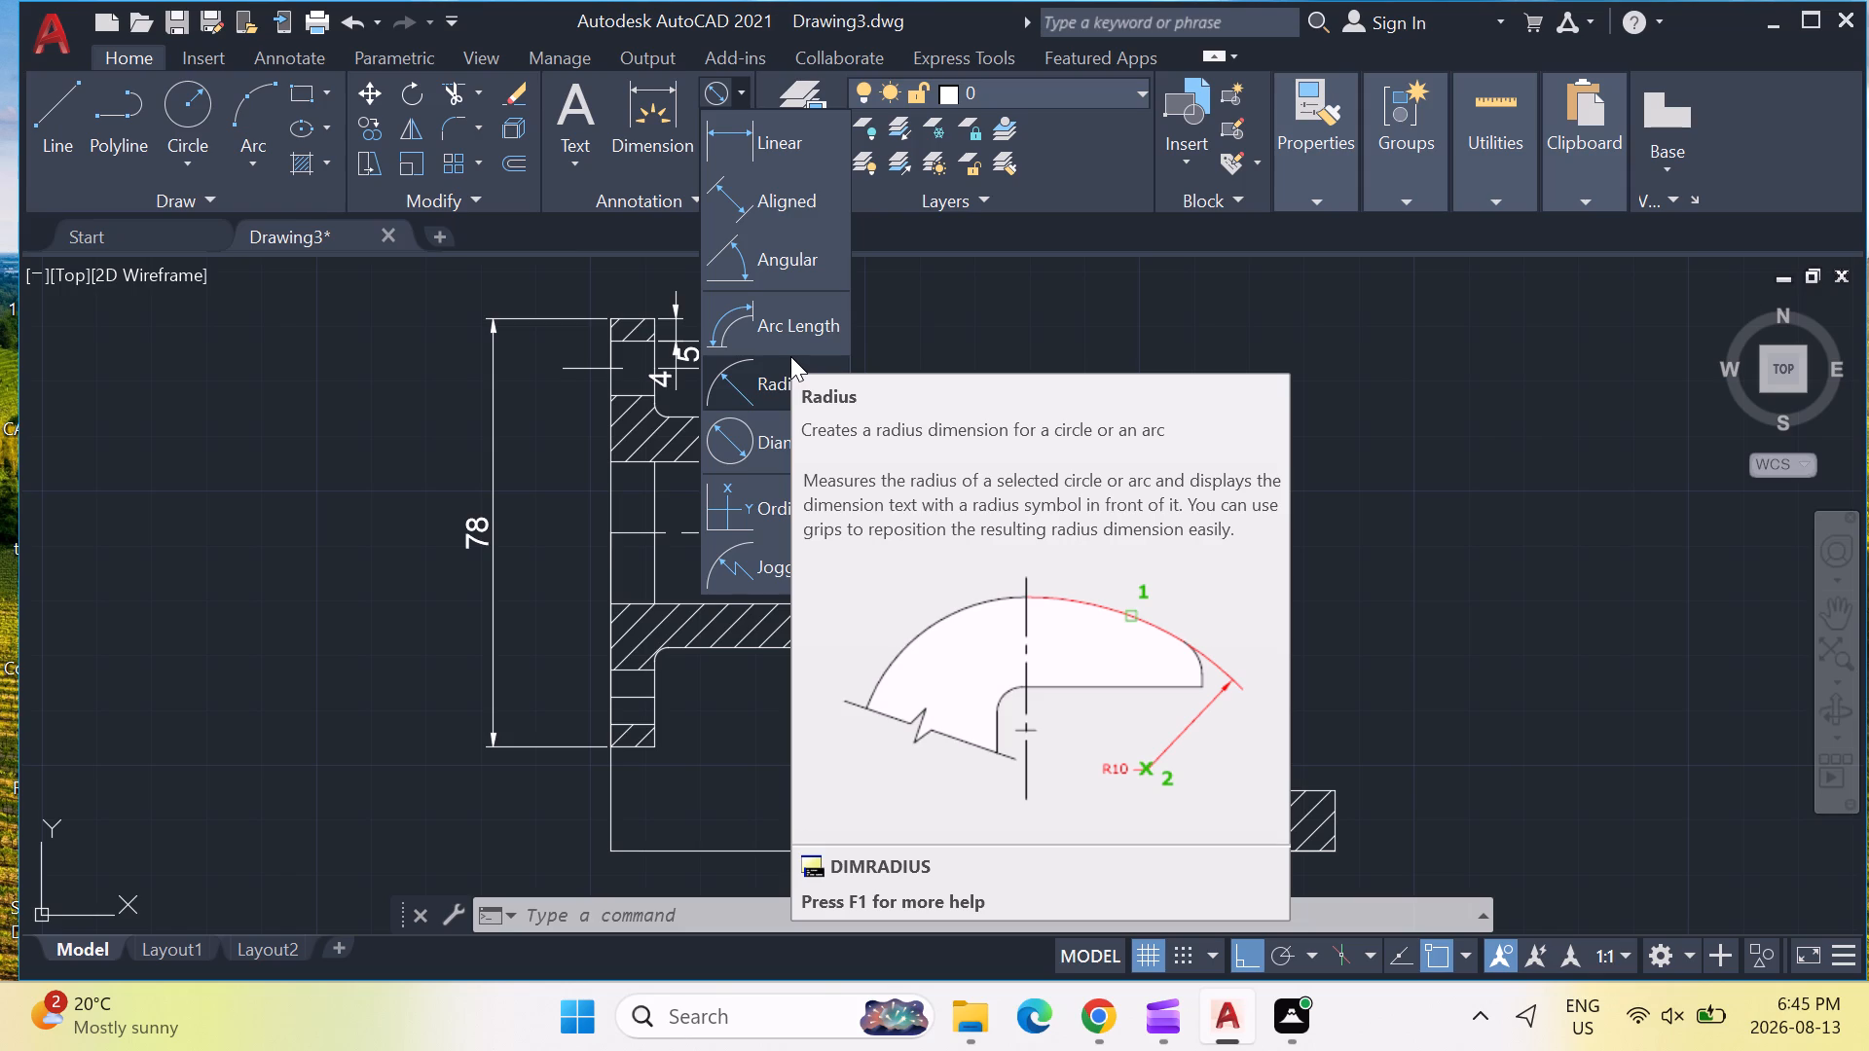
click(811, 387)
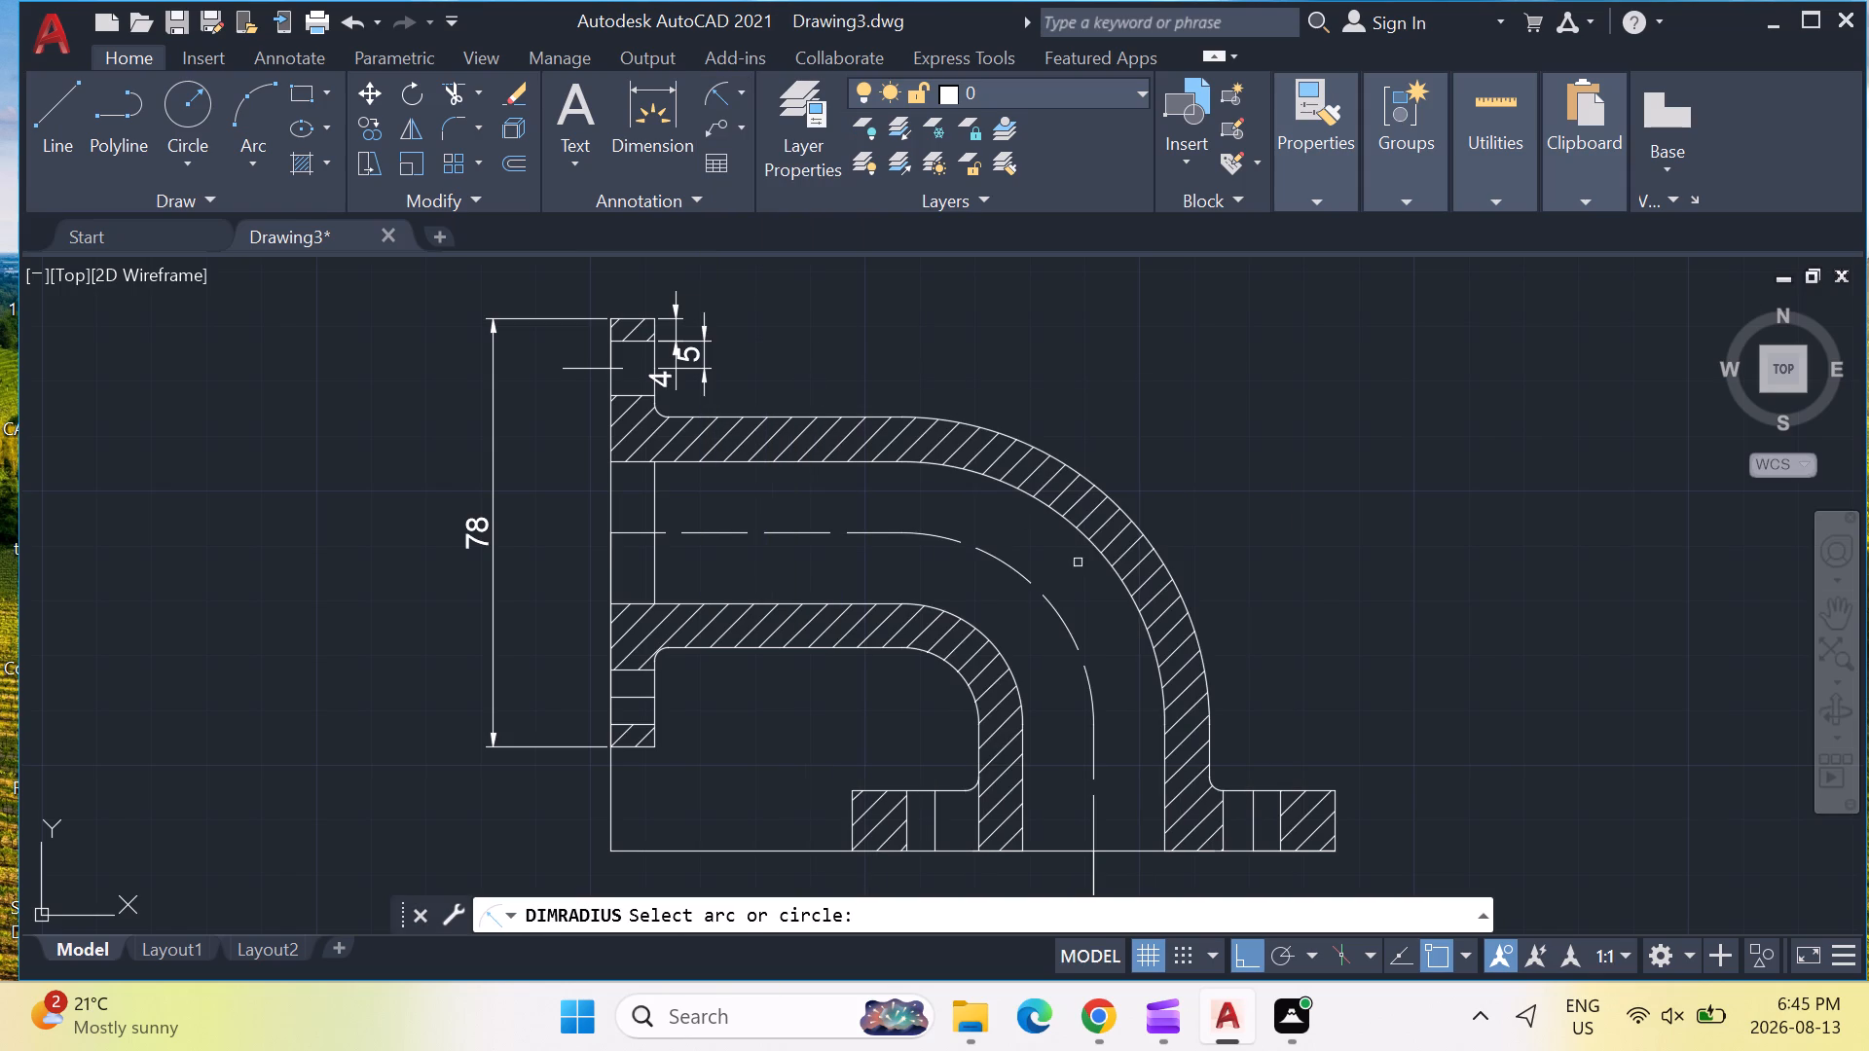
click(1086, 538)
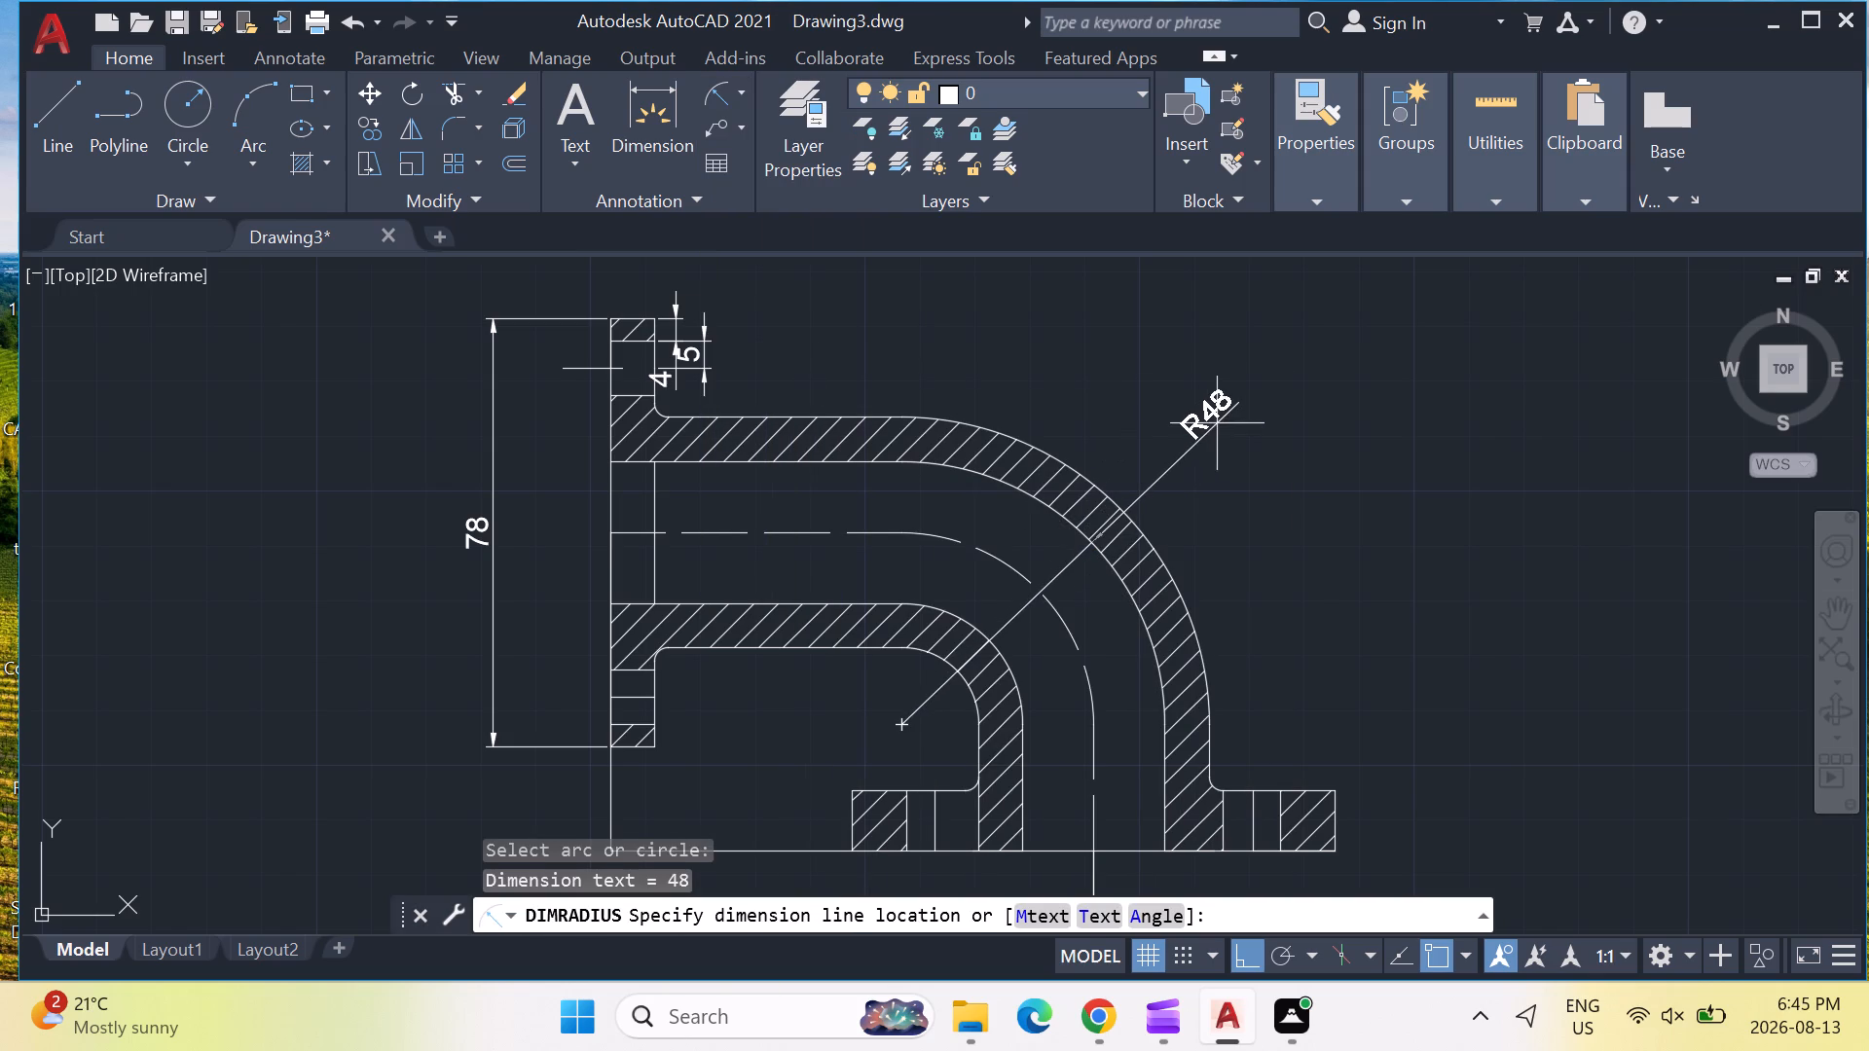
click(1217, 423)
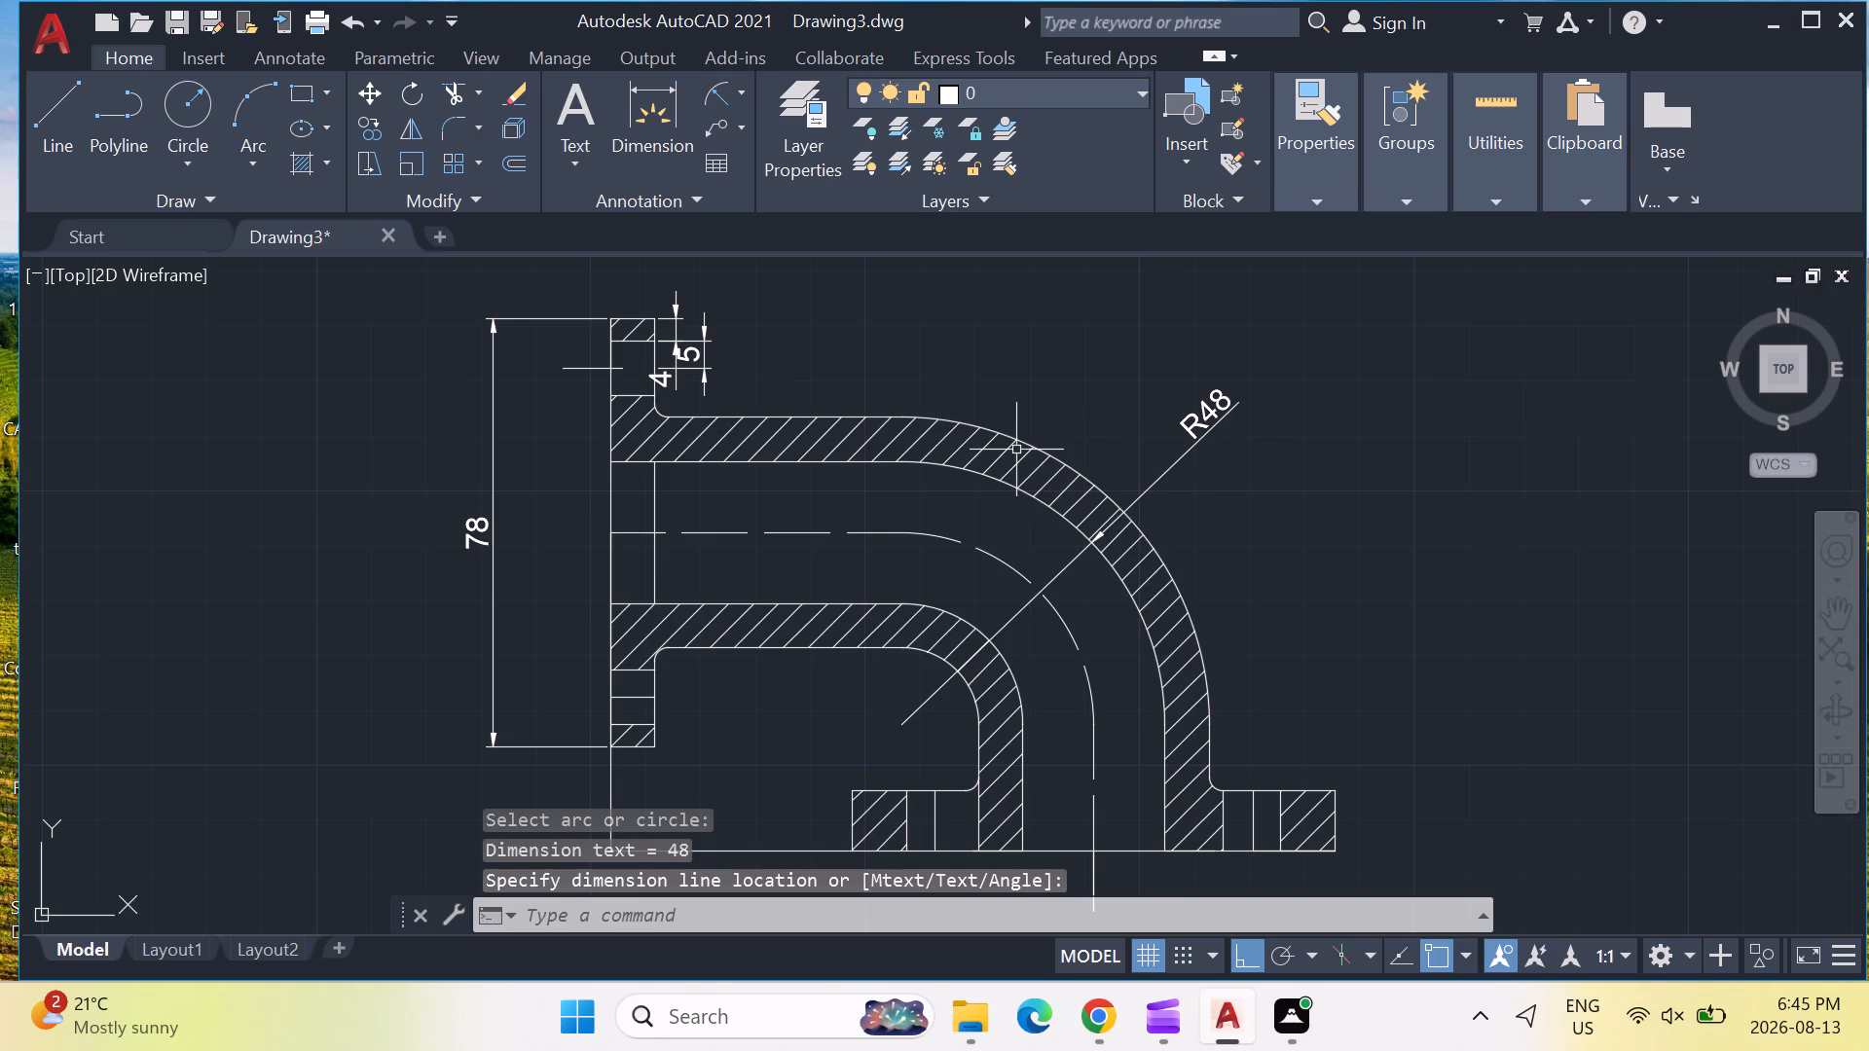
Add a radius dimension to the outermost bend arc, with its text outside the bend beside the other radius dimension.
key(Return)
click(1101, 487)
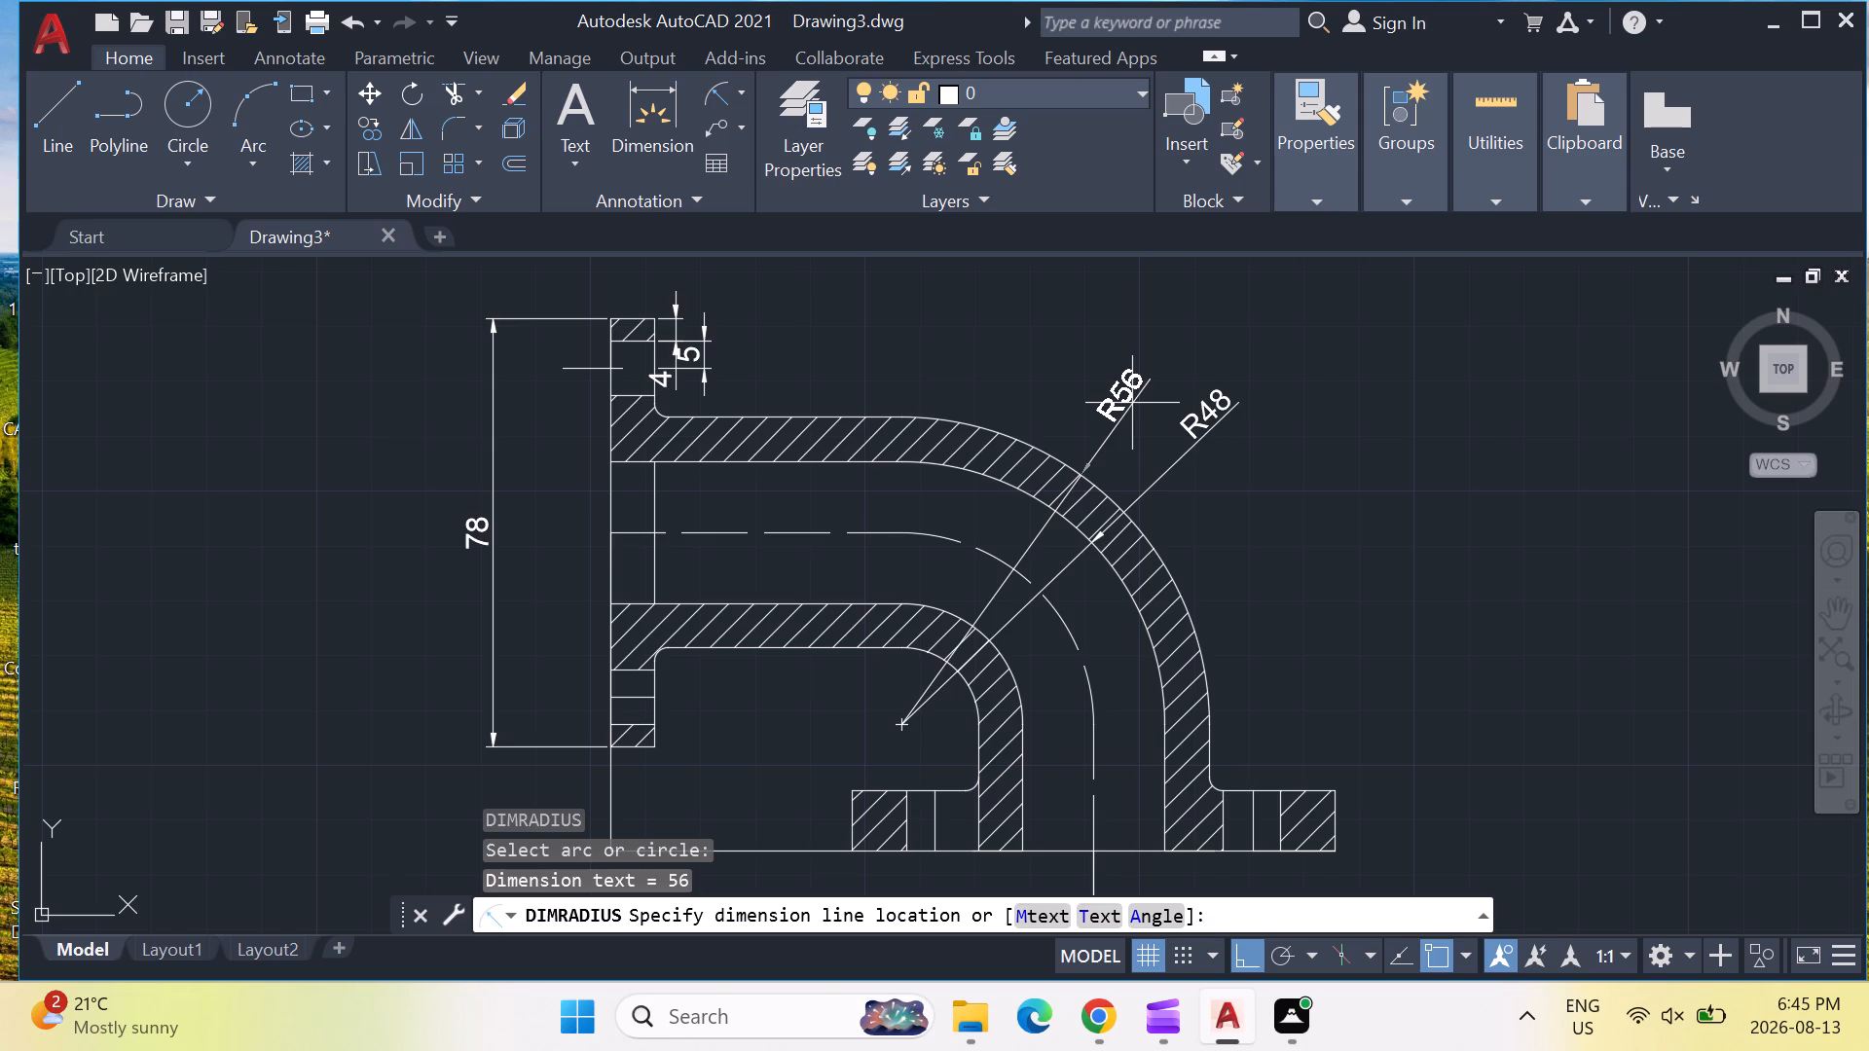
click(1159, 375)
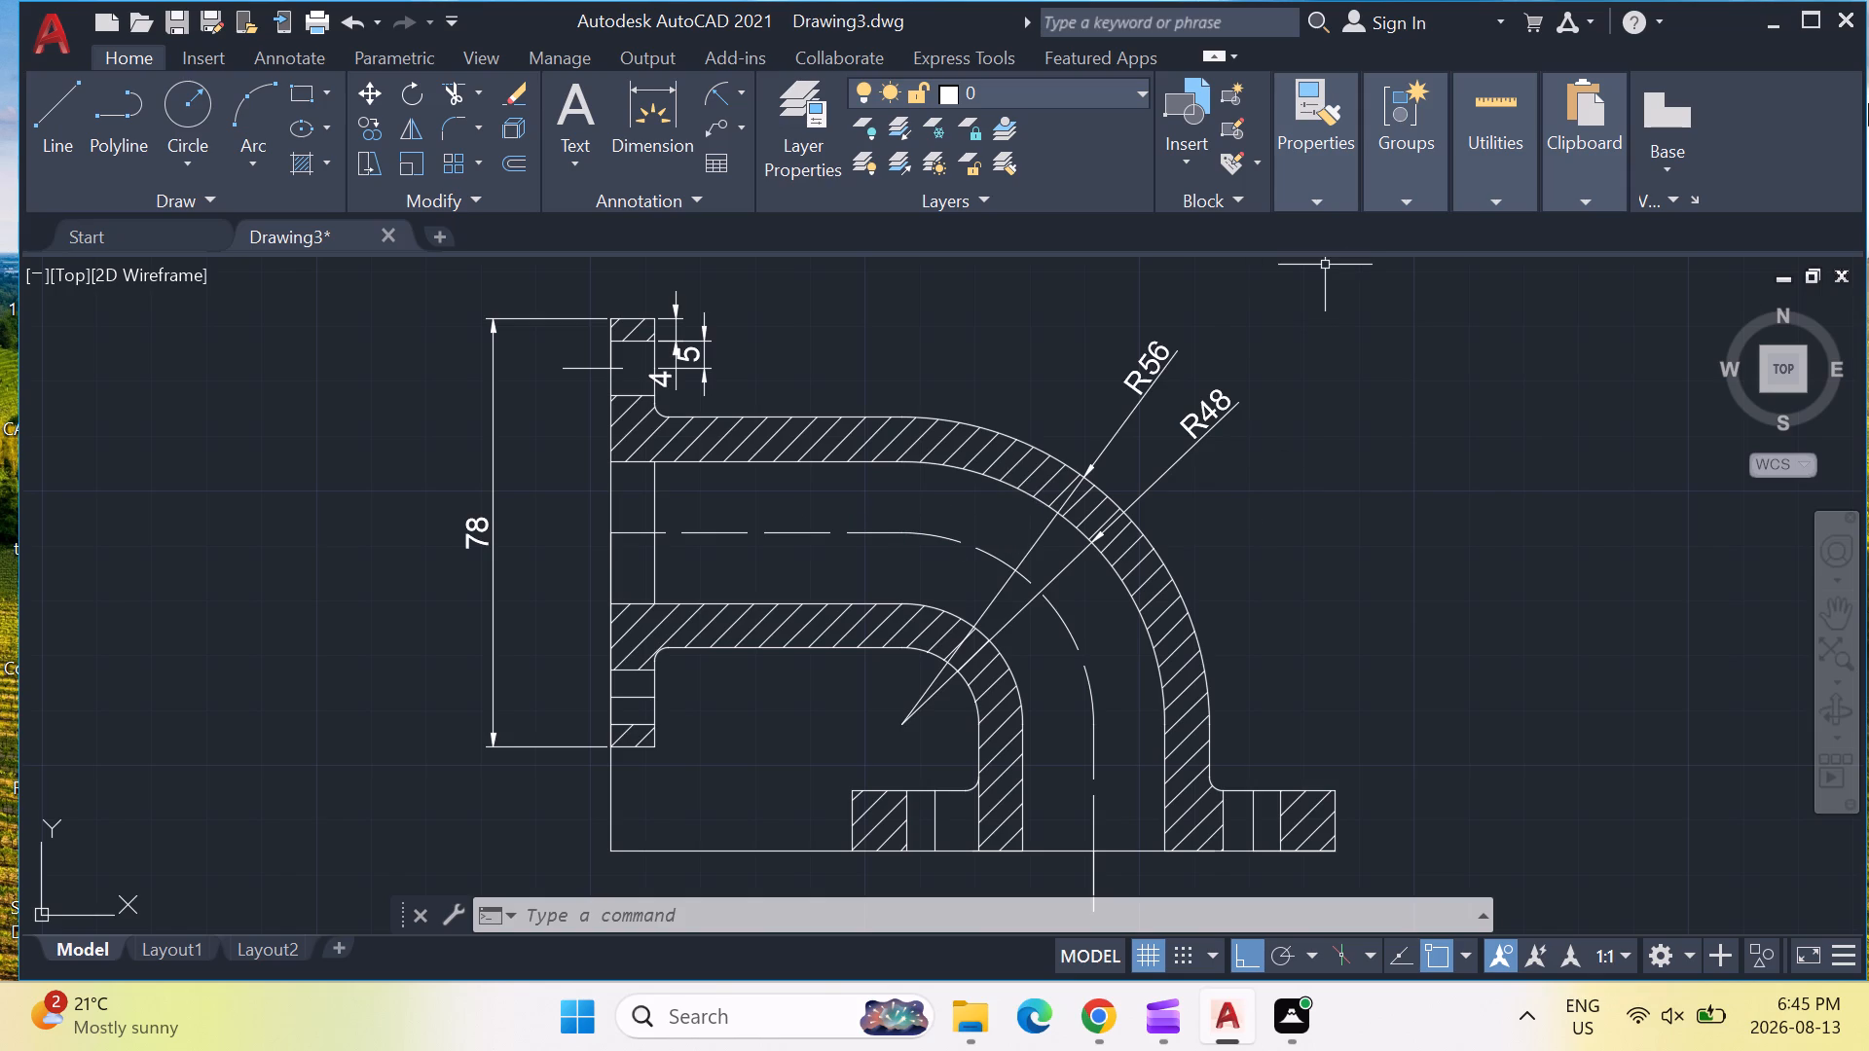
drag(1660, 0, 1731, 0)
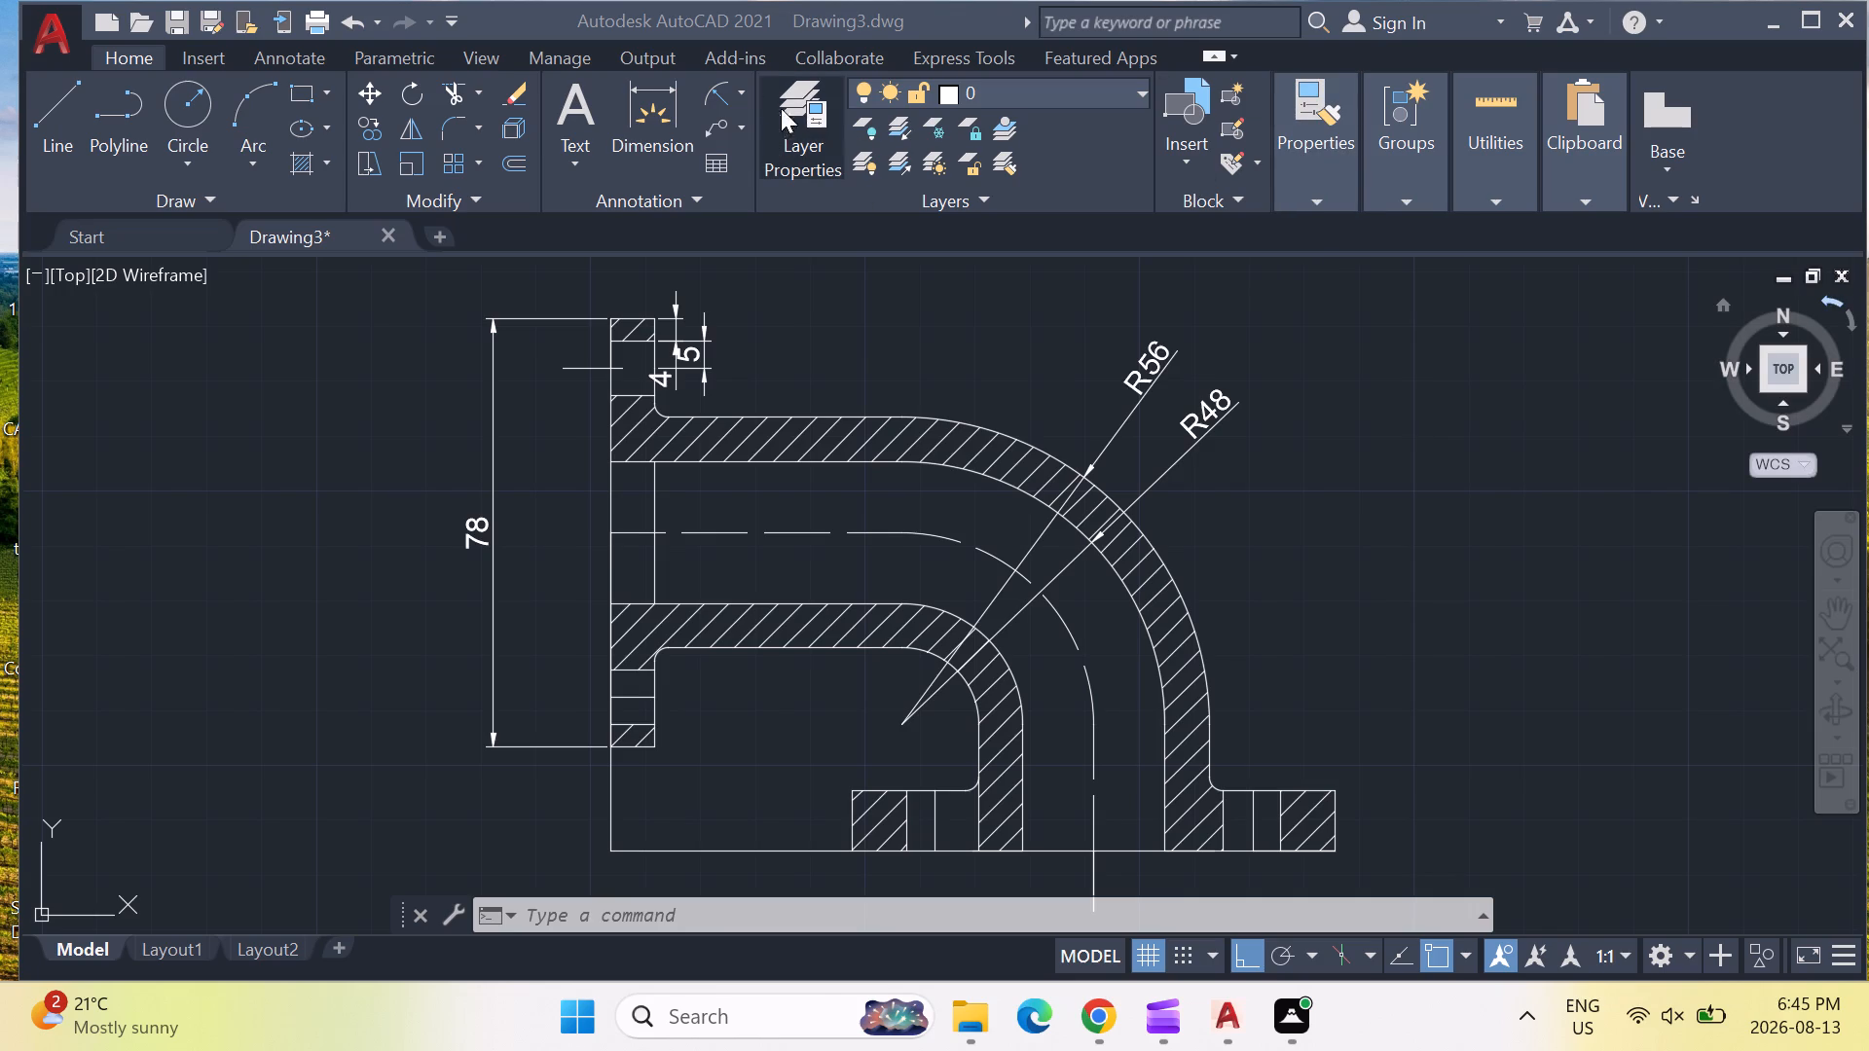
Add a horizontal linear dimension for the vertical flange's thickness, placed just below the flange's lower end.
click(739, 93)
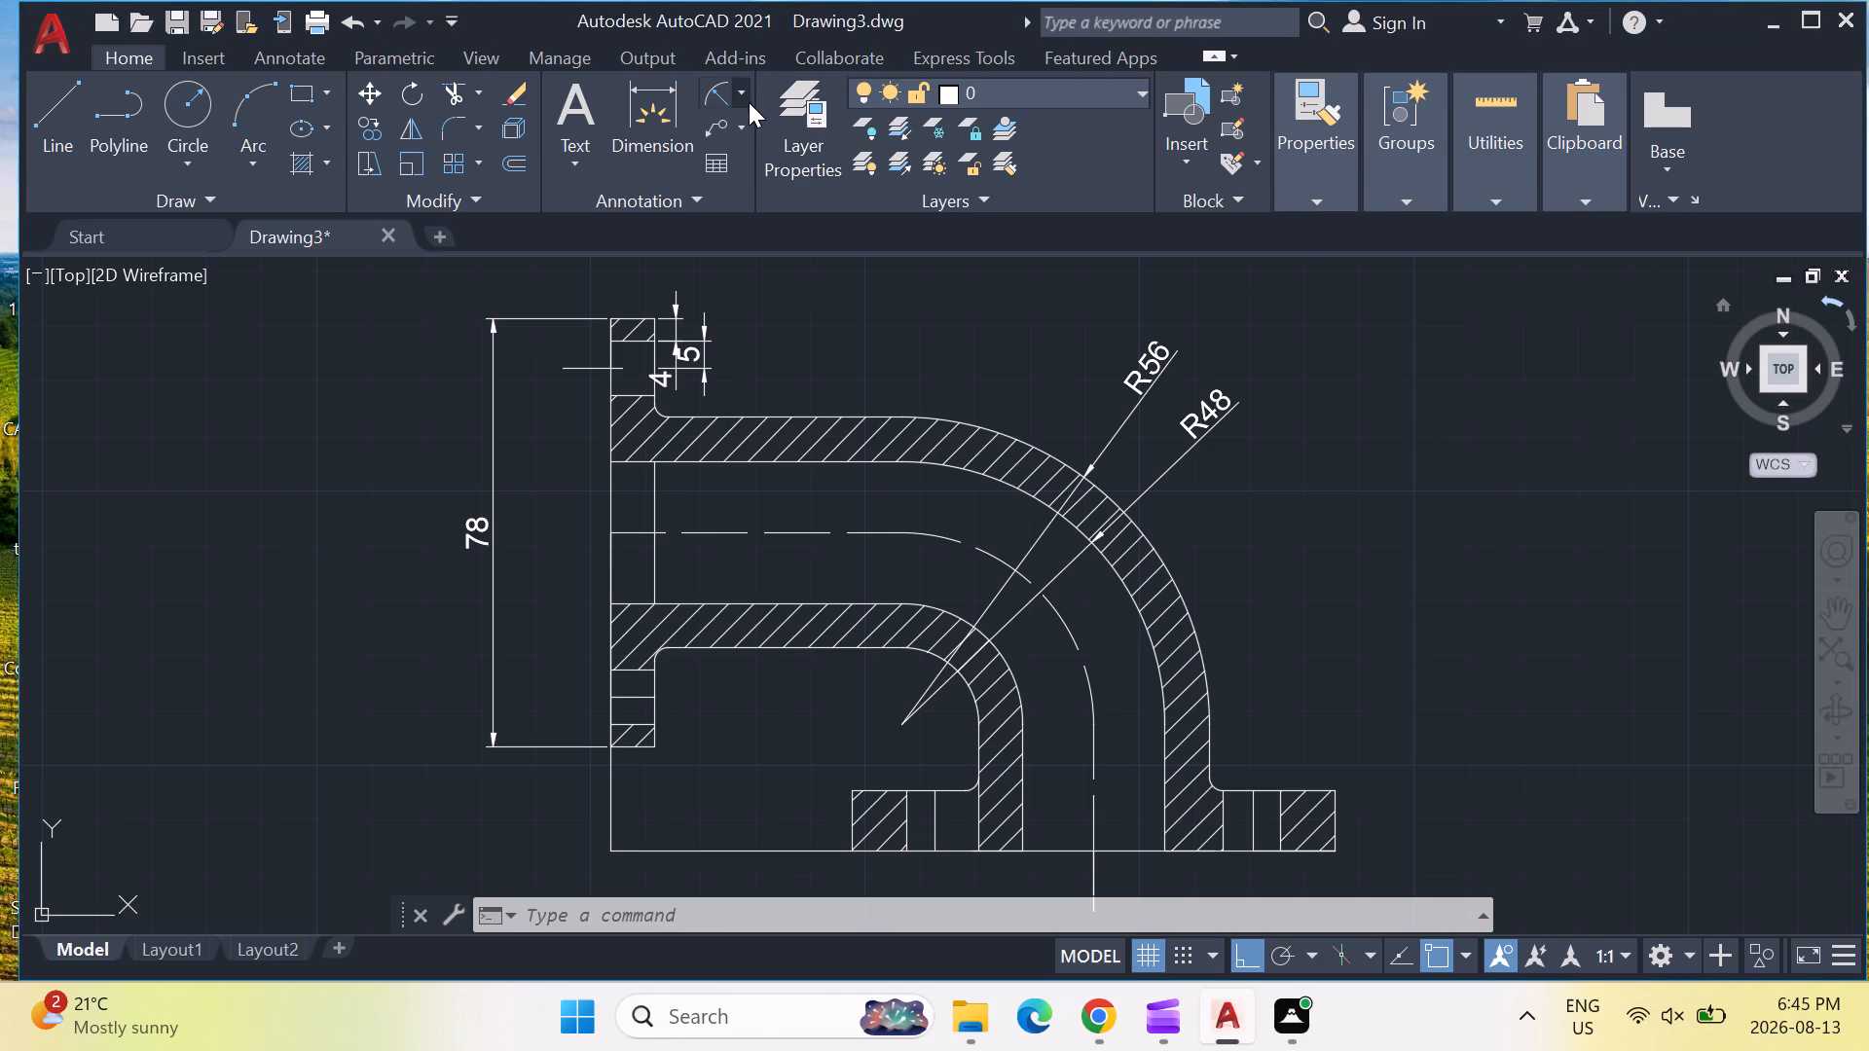
click(743, 90)
click(754, 128)
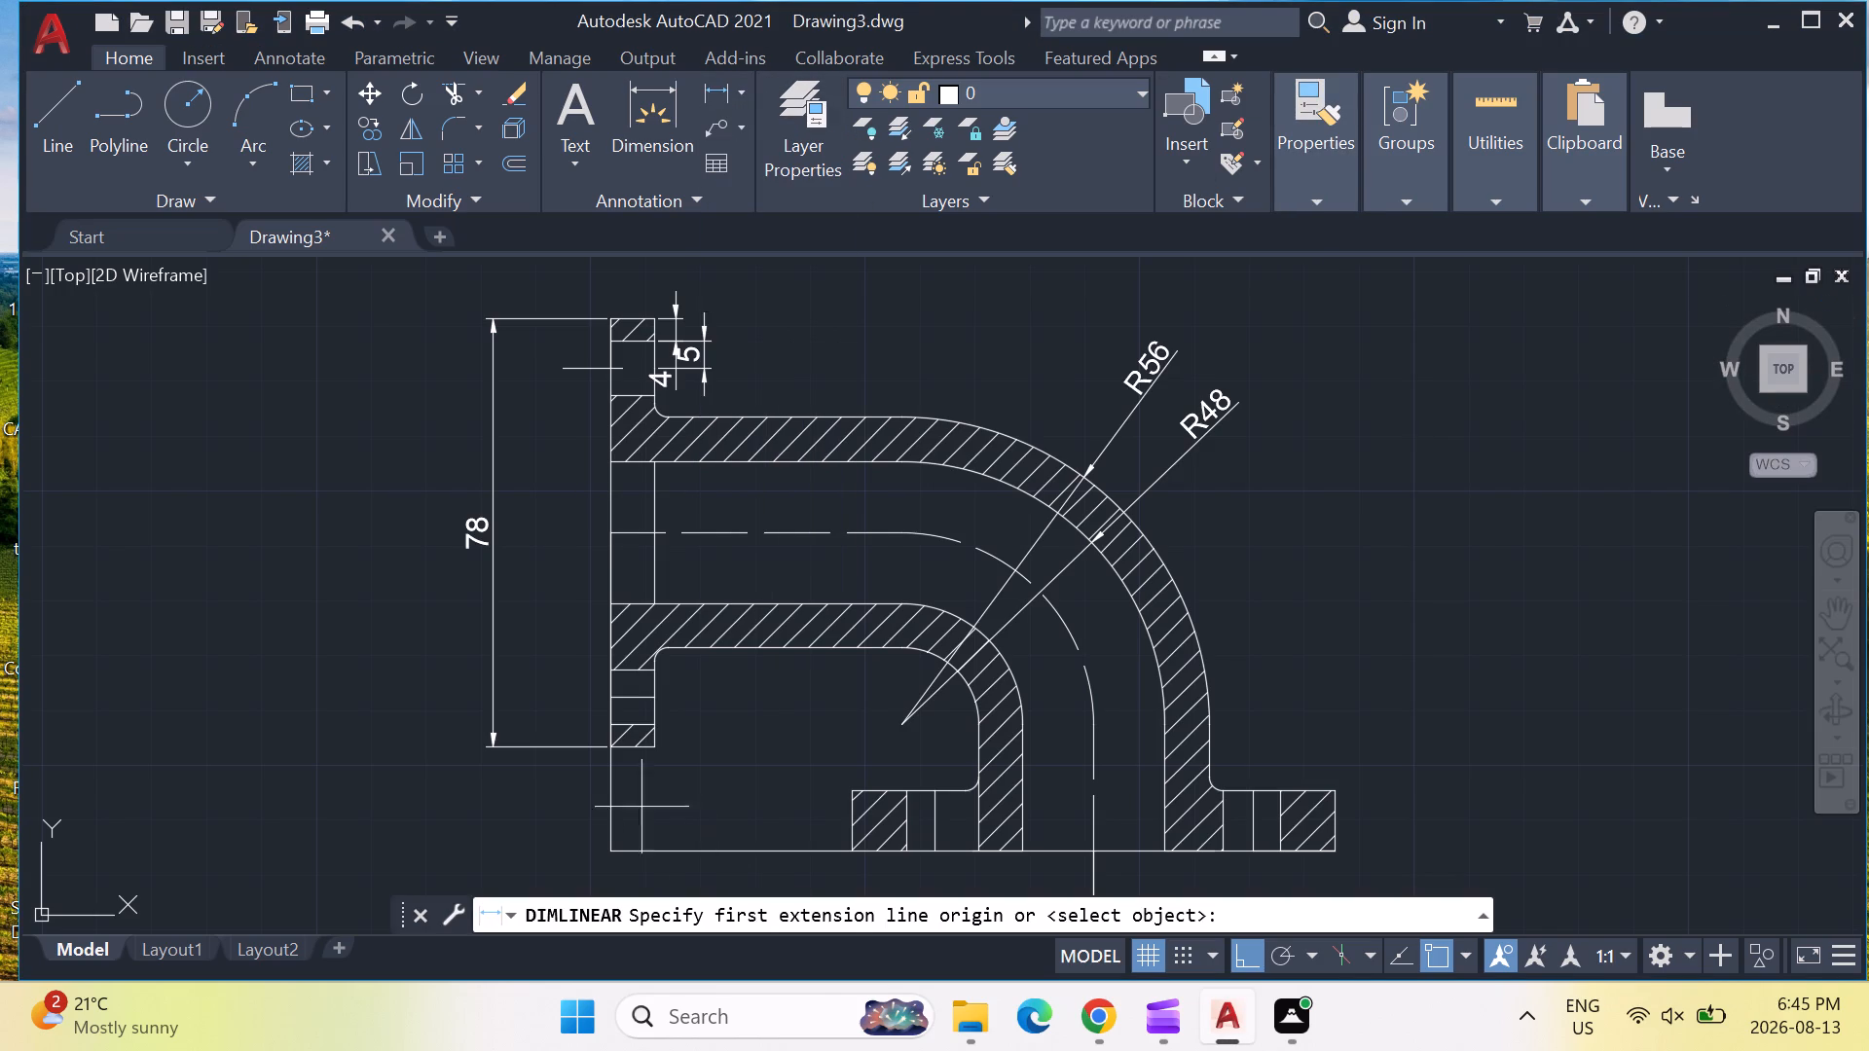
click(611, 744)
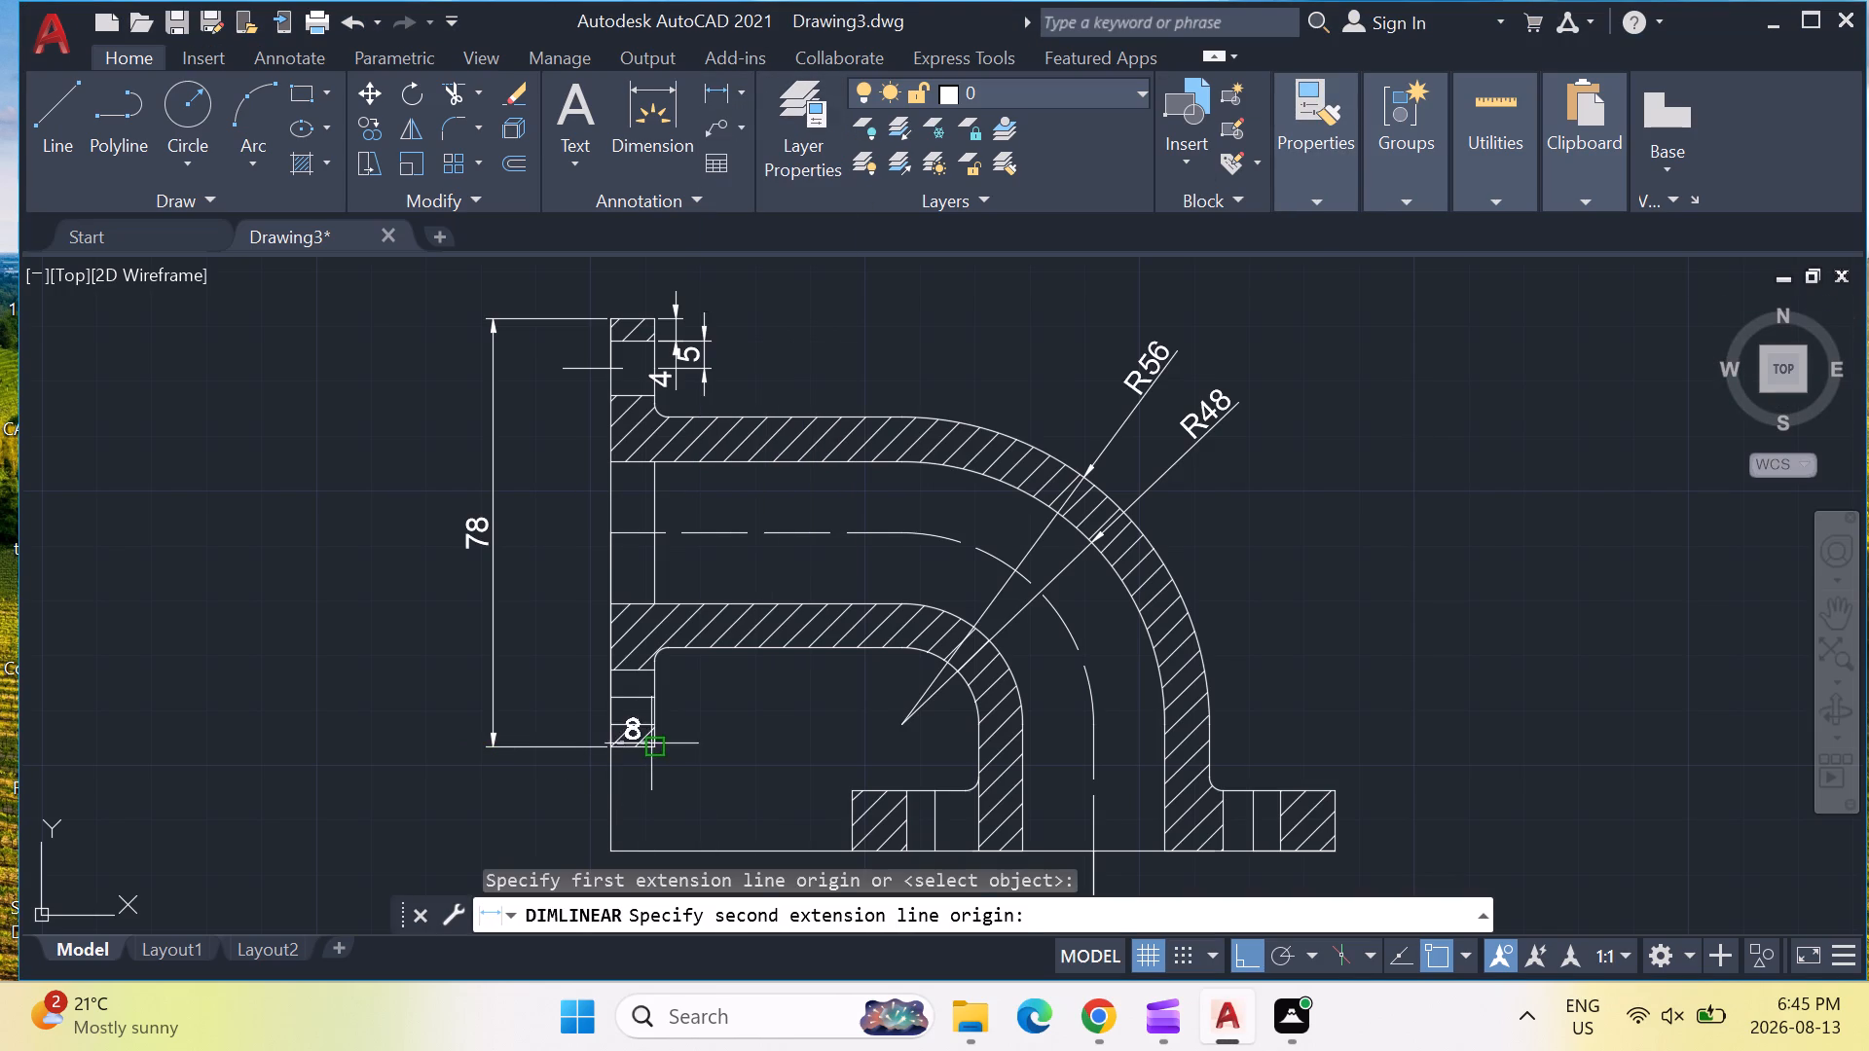
click(651, 743)
click(654, 786)
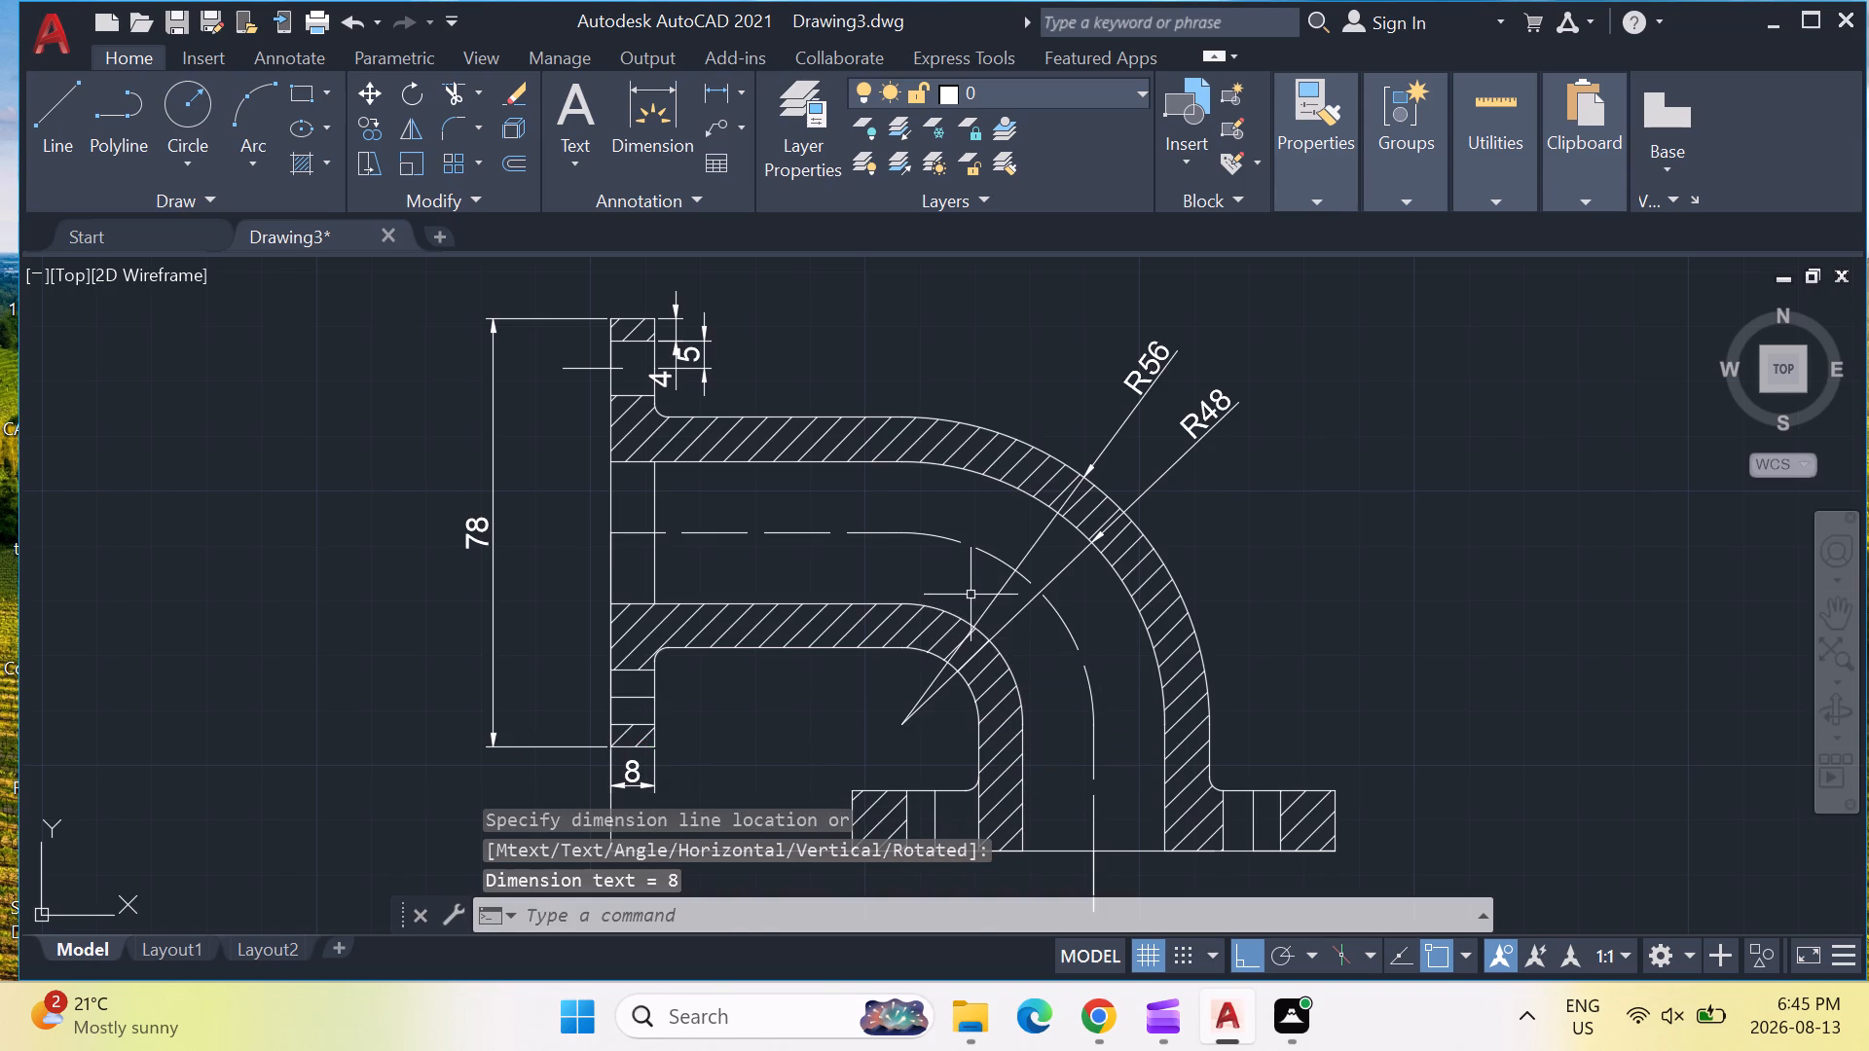
Add a vertical linear dimension for the horizontal flange's thickness, placed just outside the flange's inner-bend end.
key(Return)
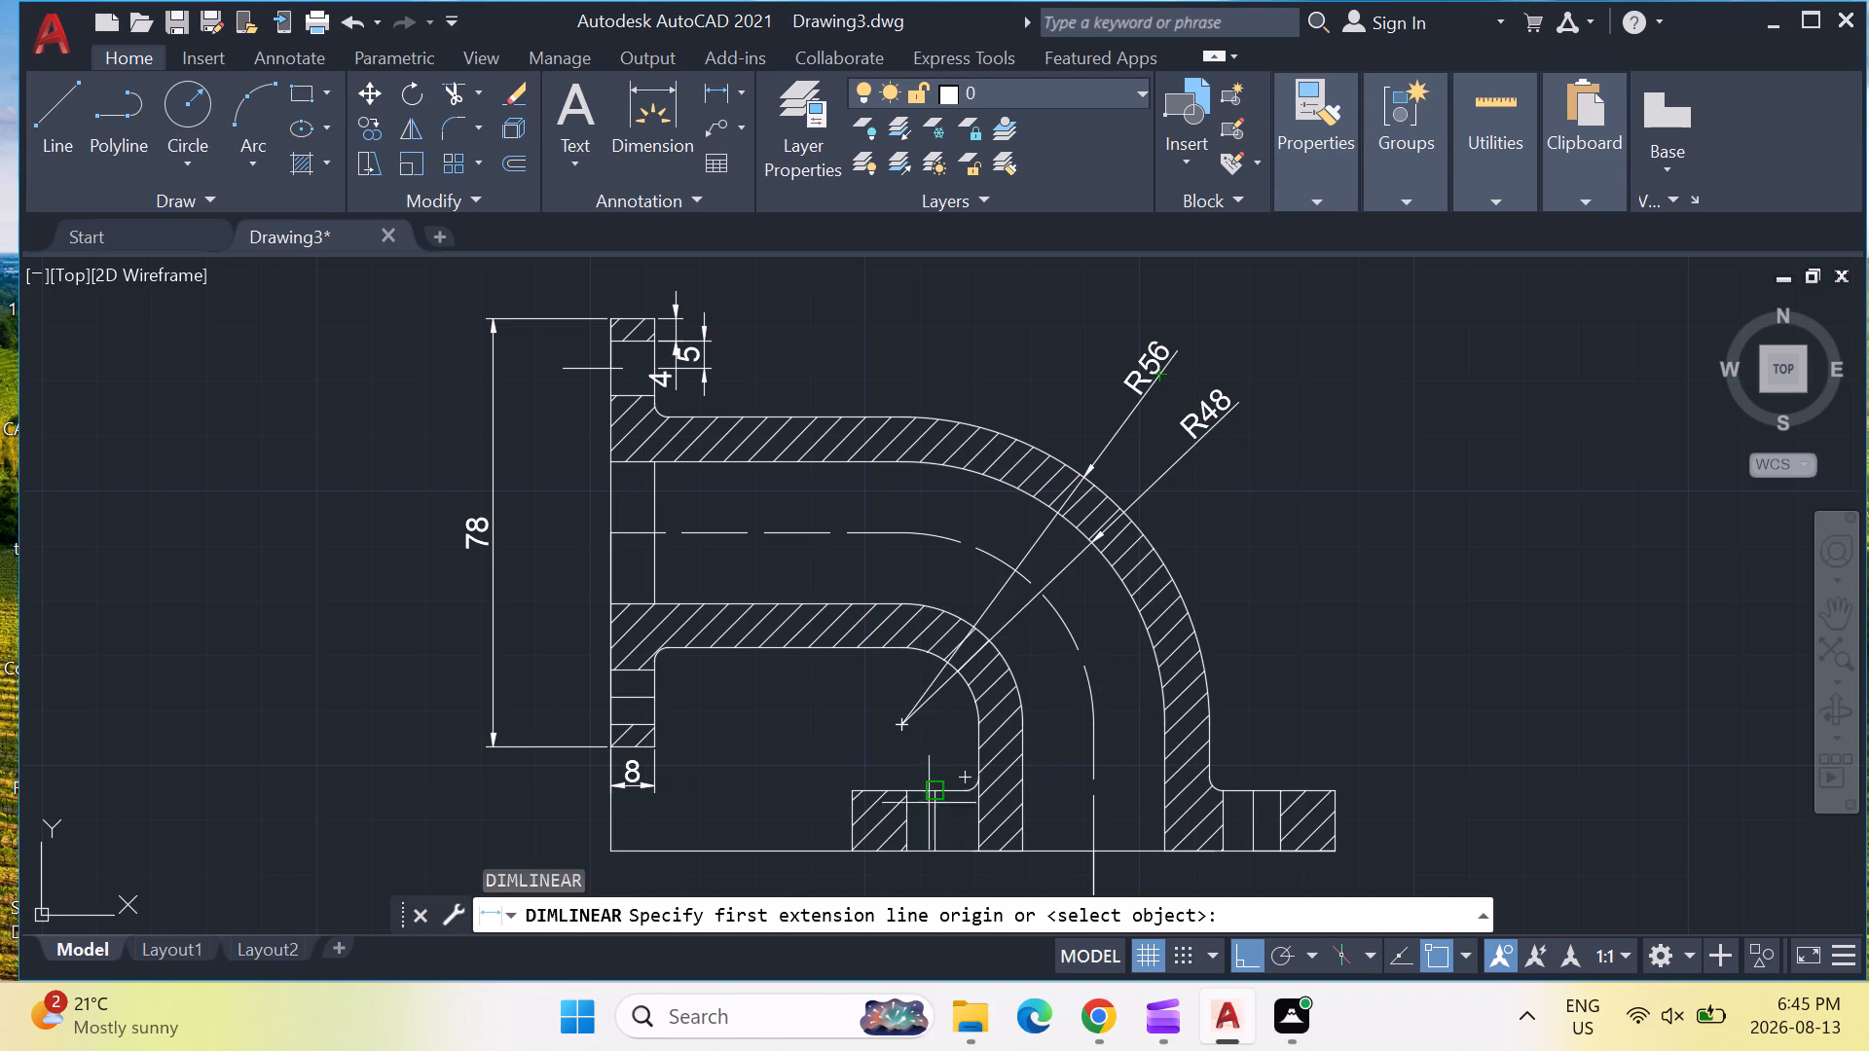
click(858, 855)
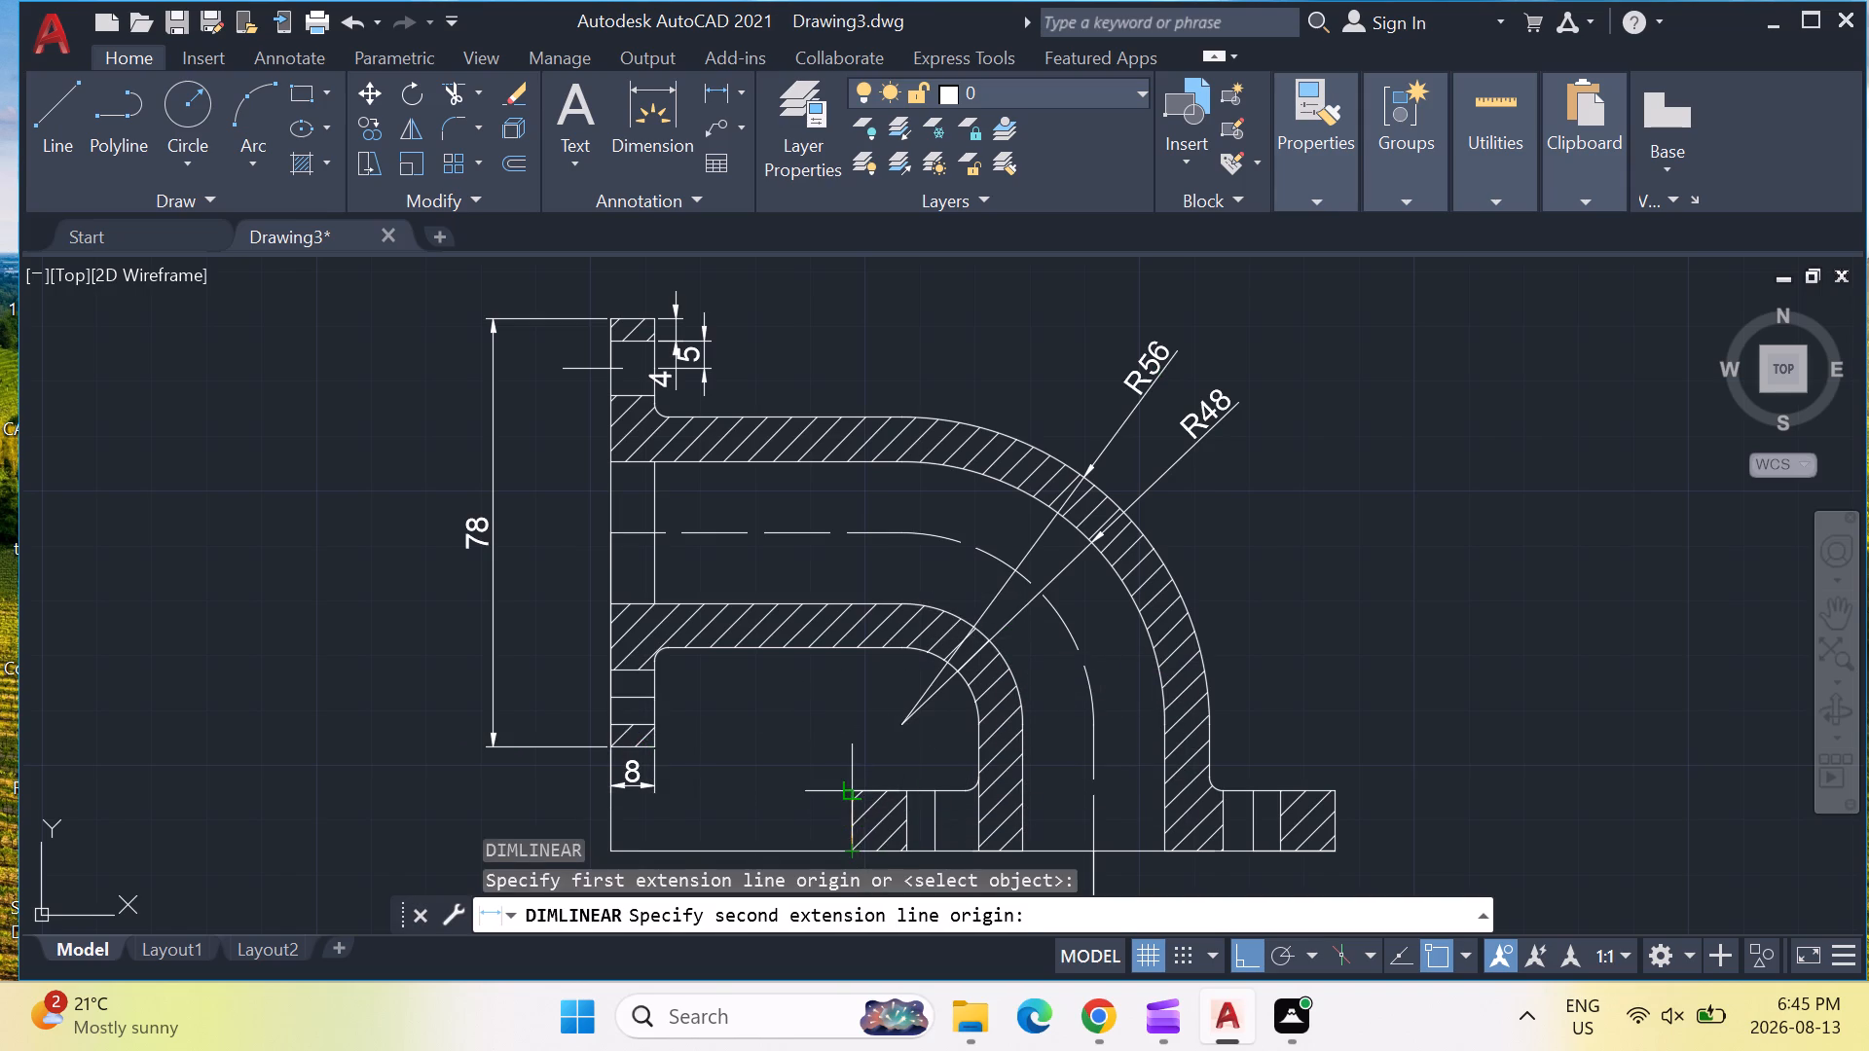
click(858, 794)
click(819, 807)
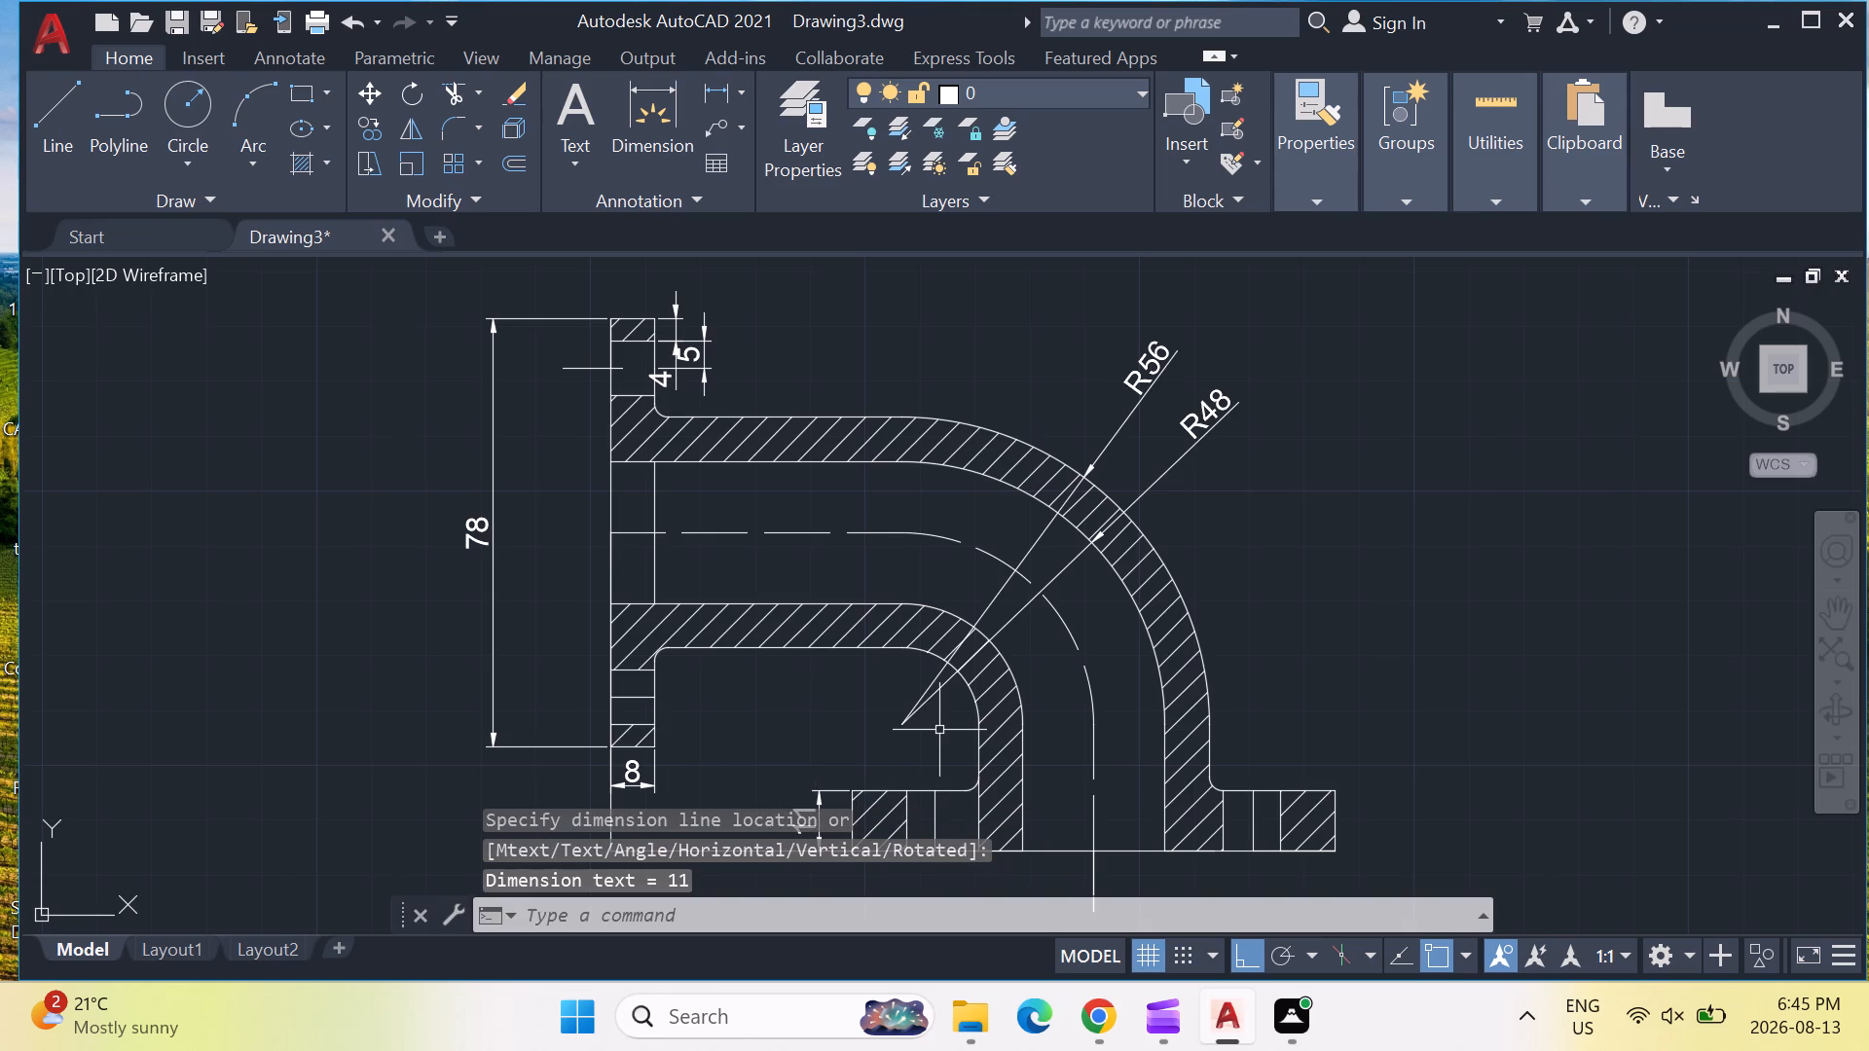
key(Return)
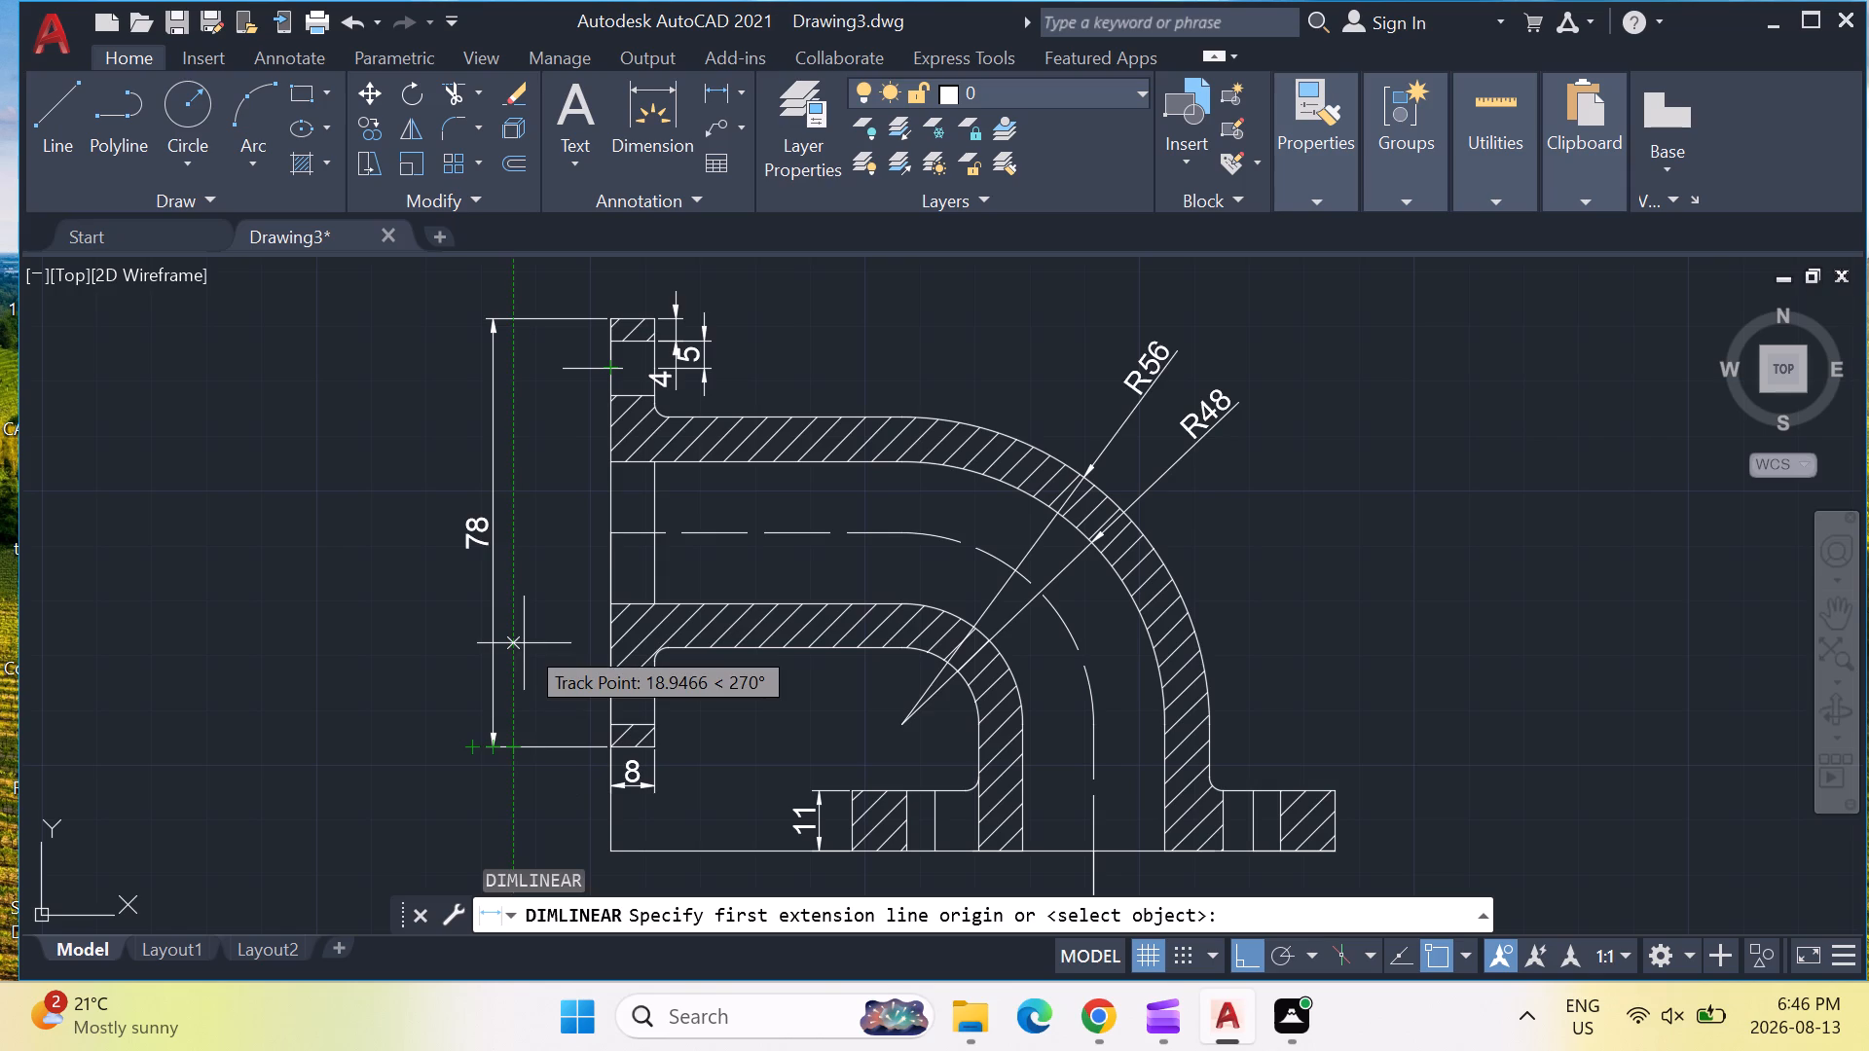
key(Escape)
key(Escape)
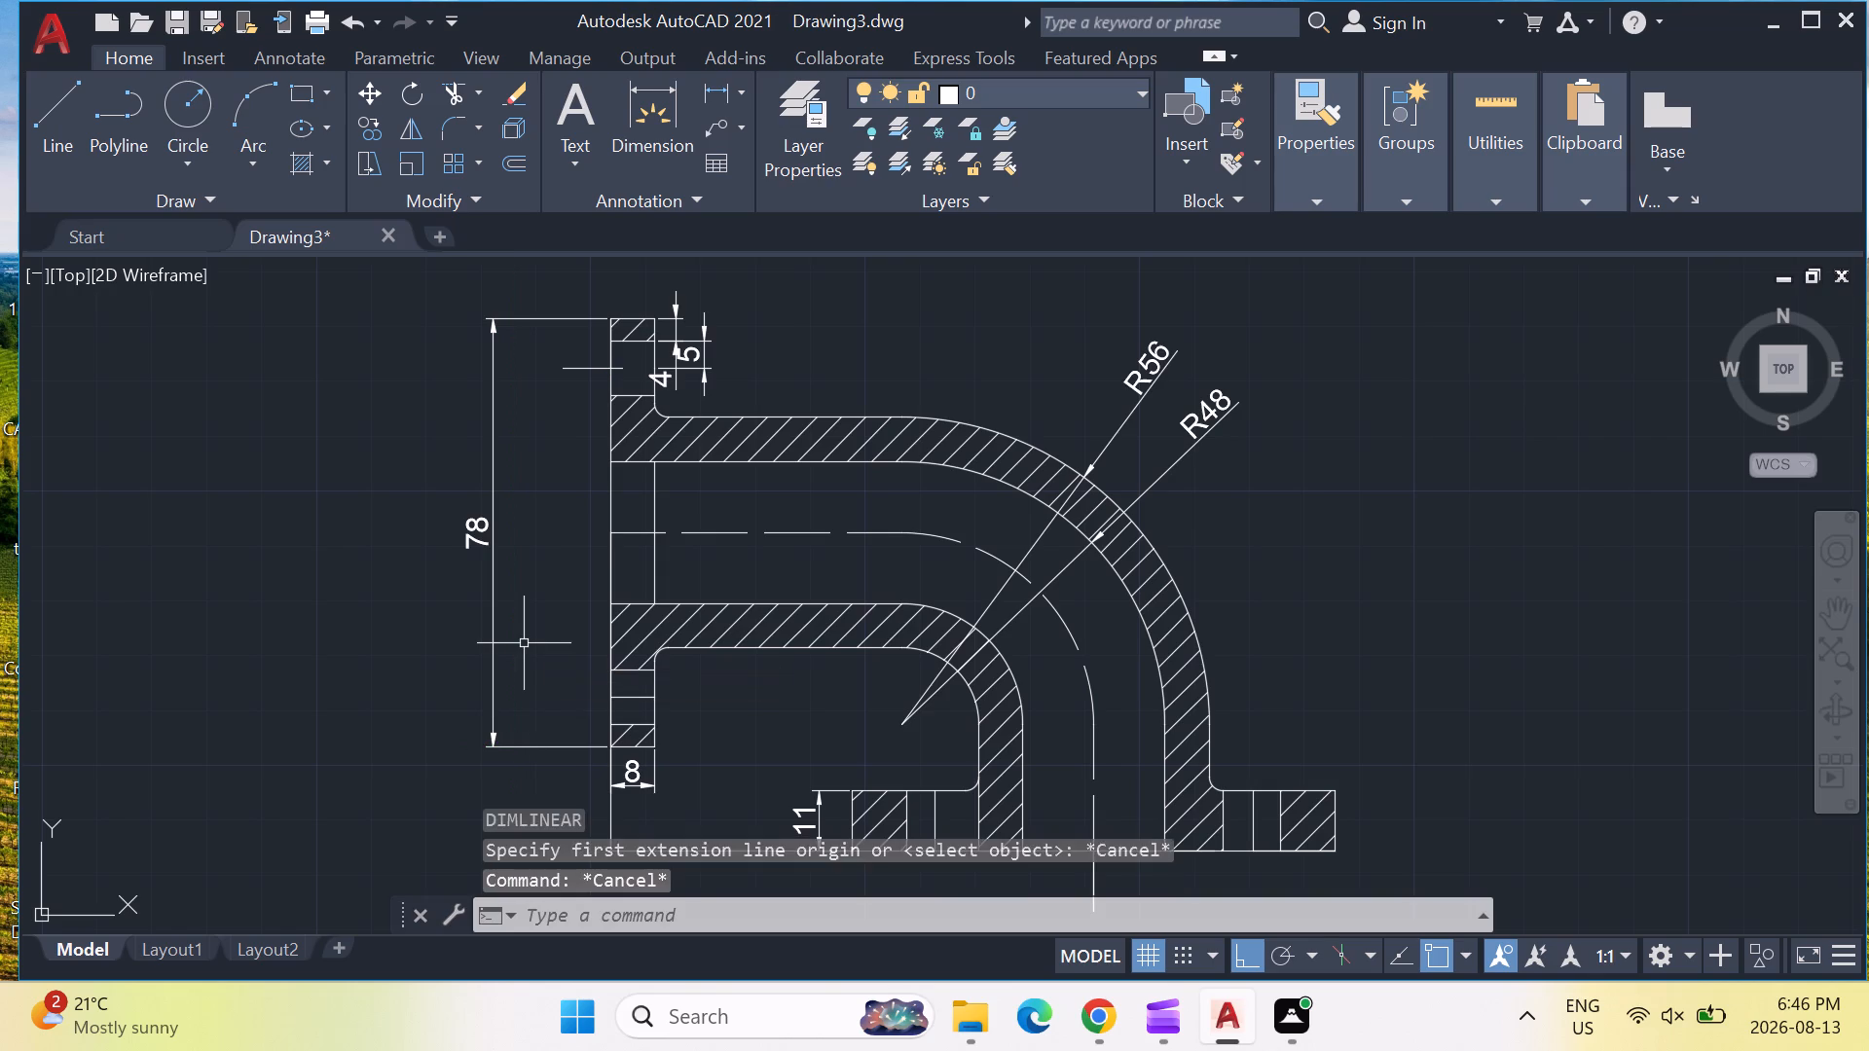
key(Escape)
key(Escape)
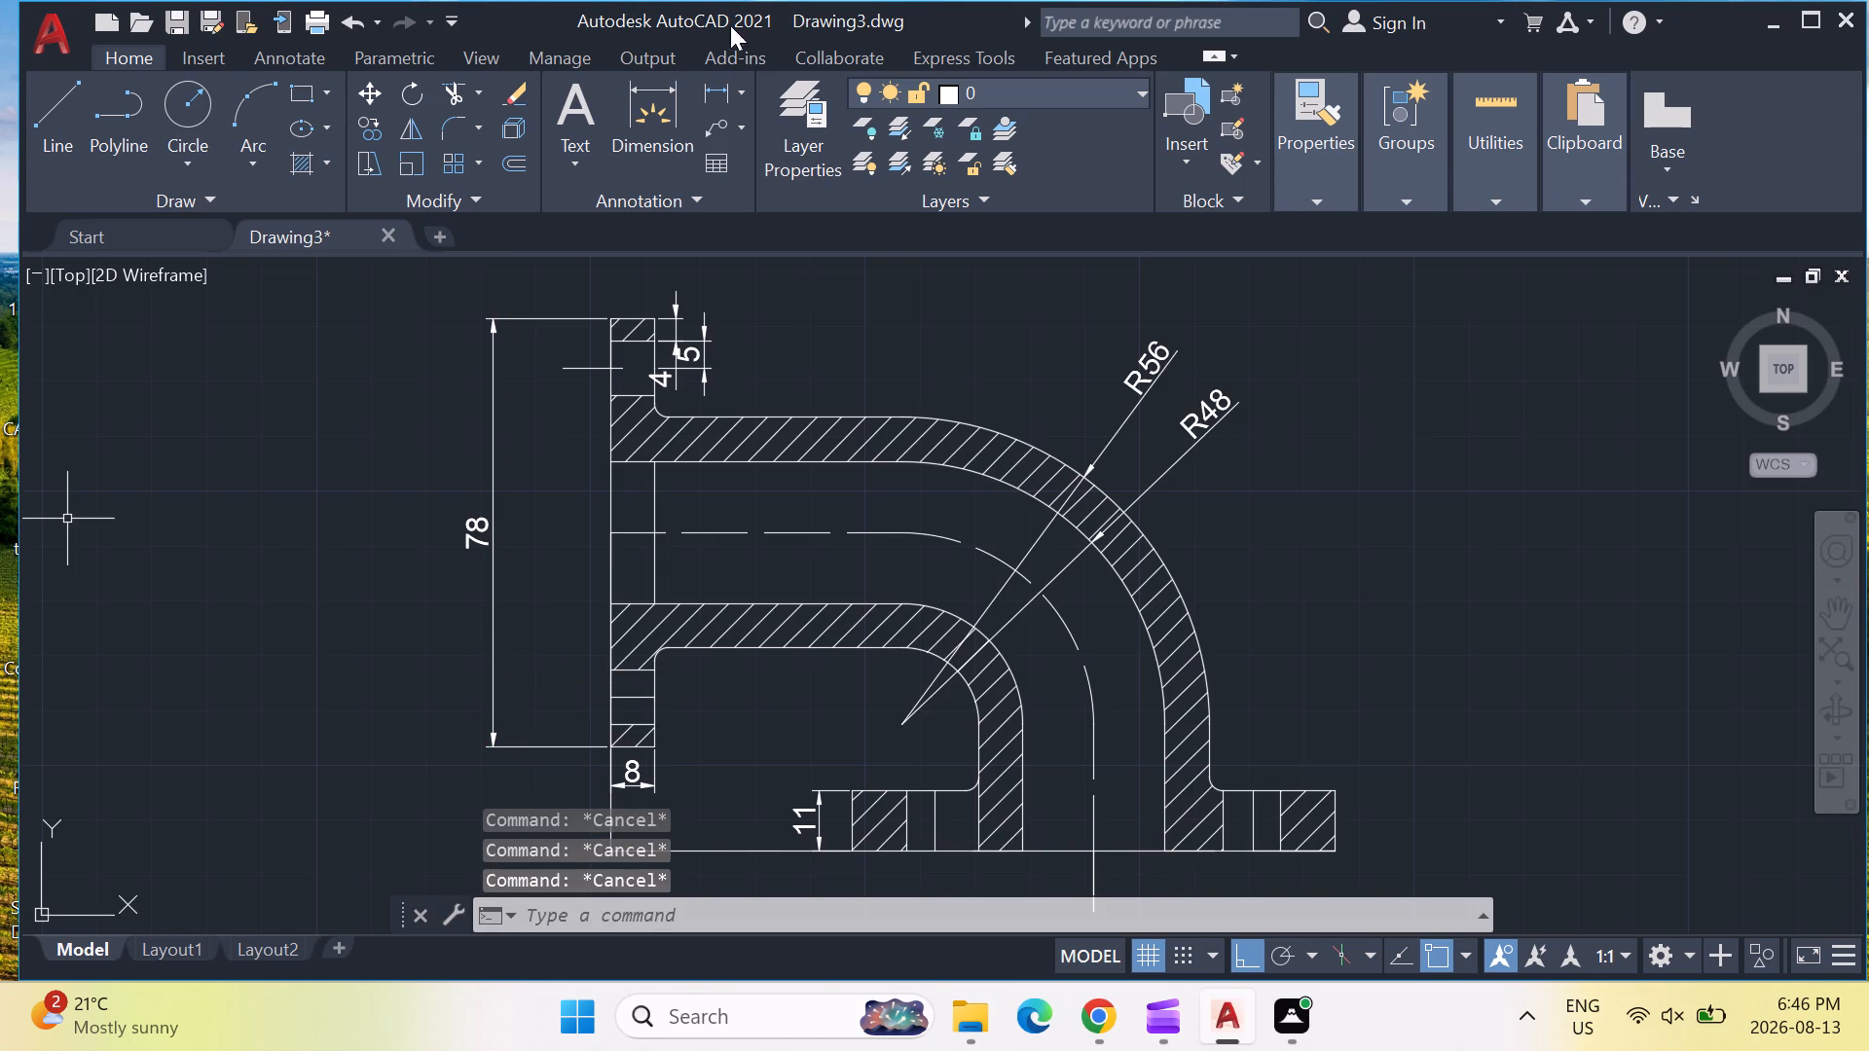
Set the linetype scale of the short centreline at the vertical flange's upper bolt hole to 0.5.
click(568, 368)
right_click(568, 368)
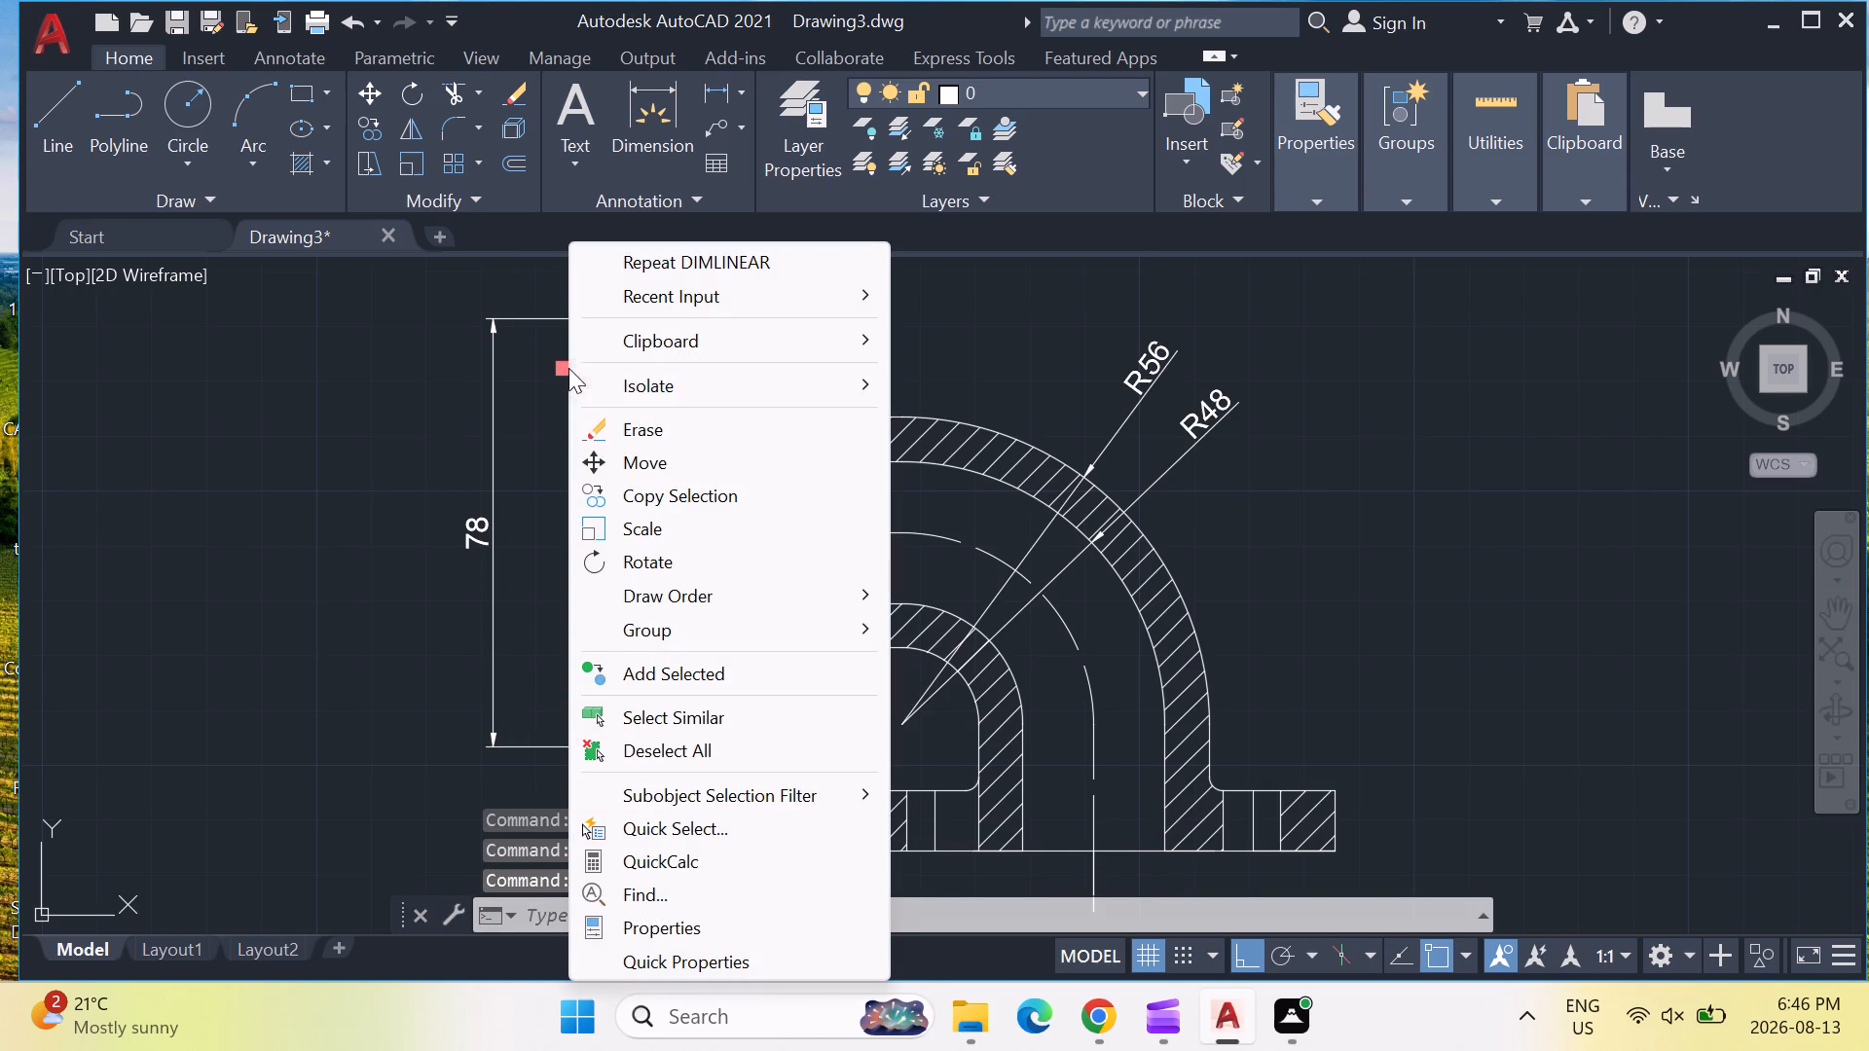
click(714, 924)
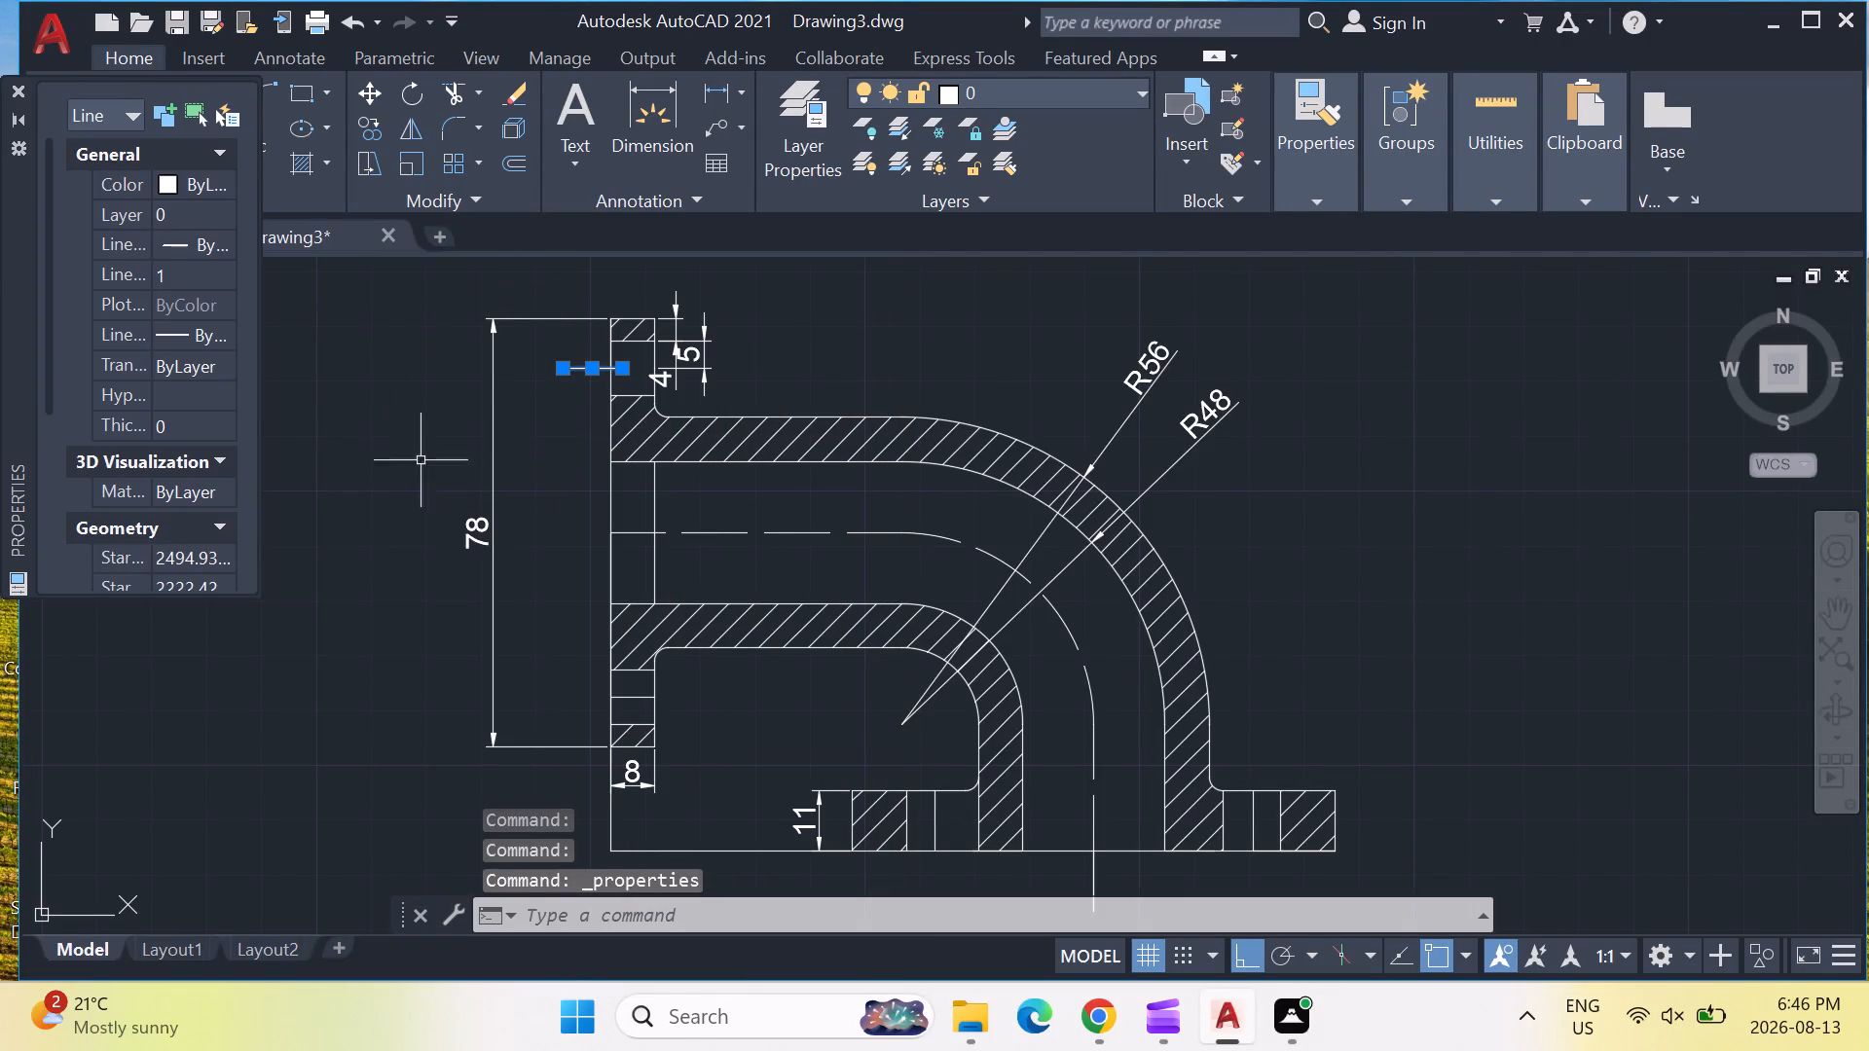
scroll(178, 391, down, 3)
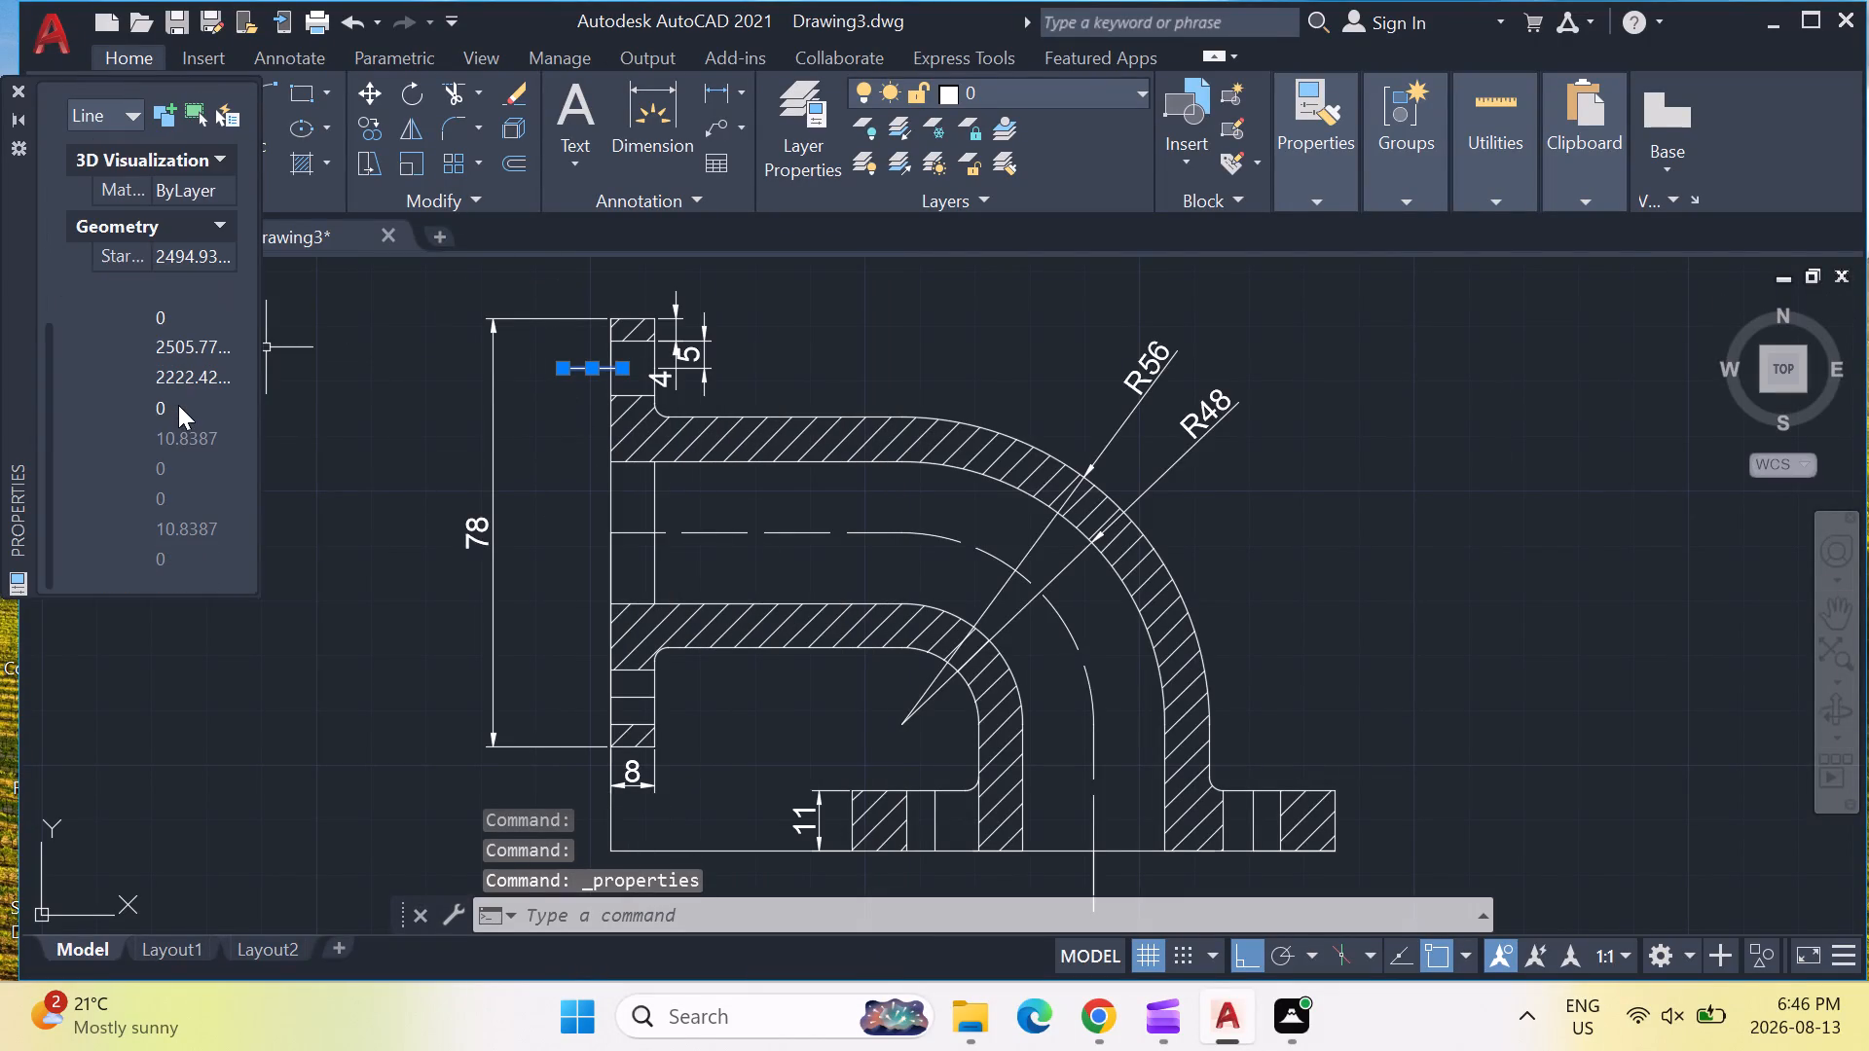
scroll(178, 405, down, 4)
scroll(175, 417, up, 8)
scroll(151, 343, up, 4)
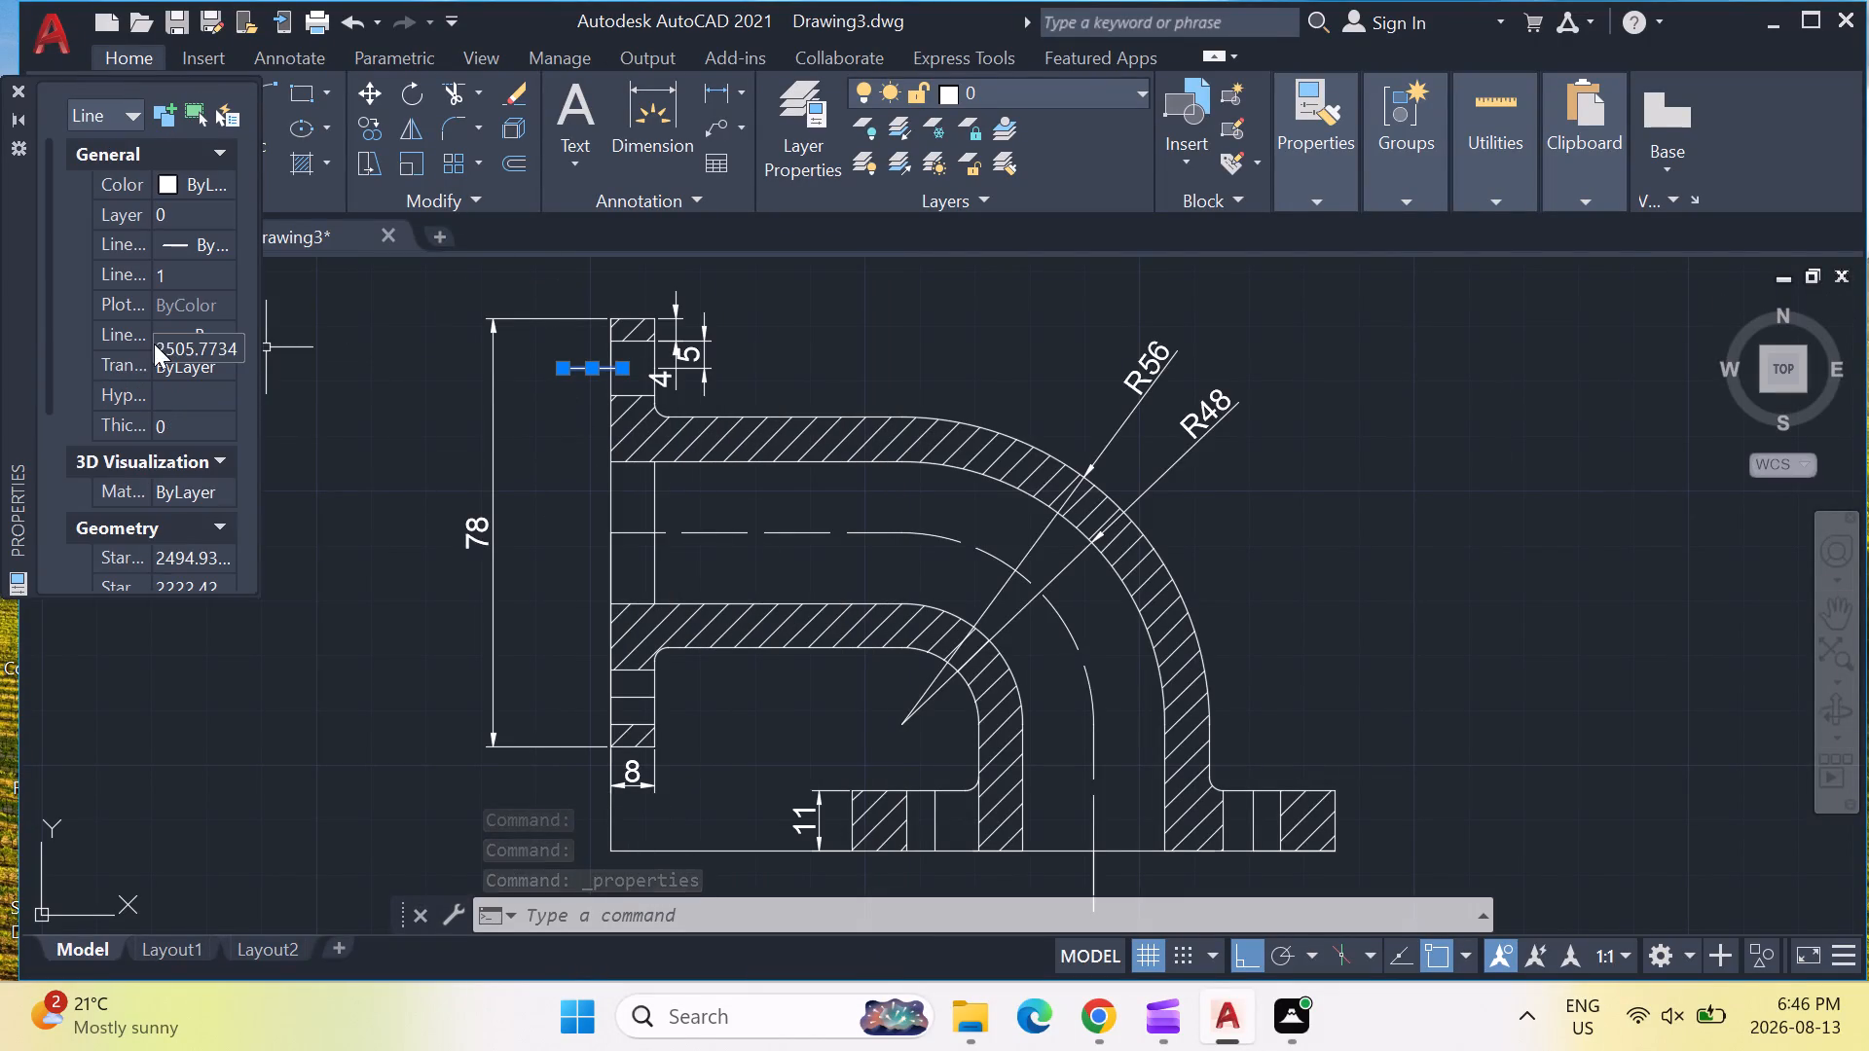
double_click(193, 276)
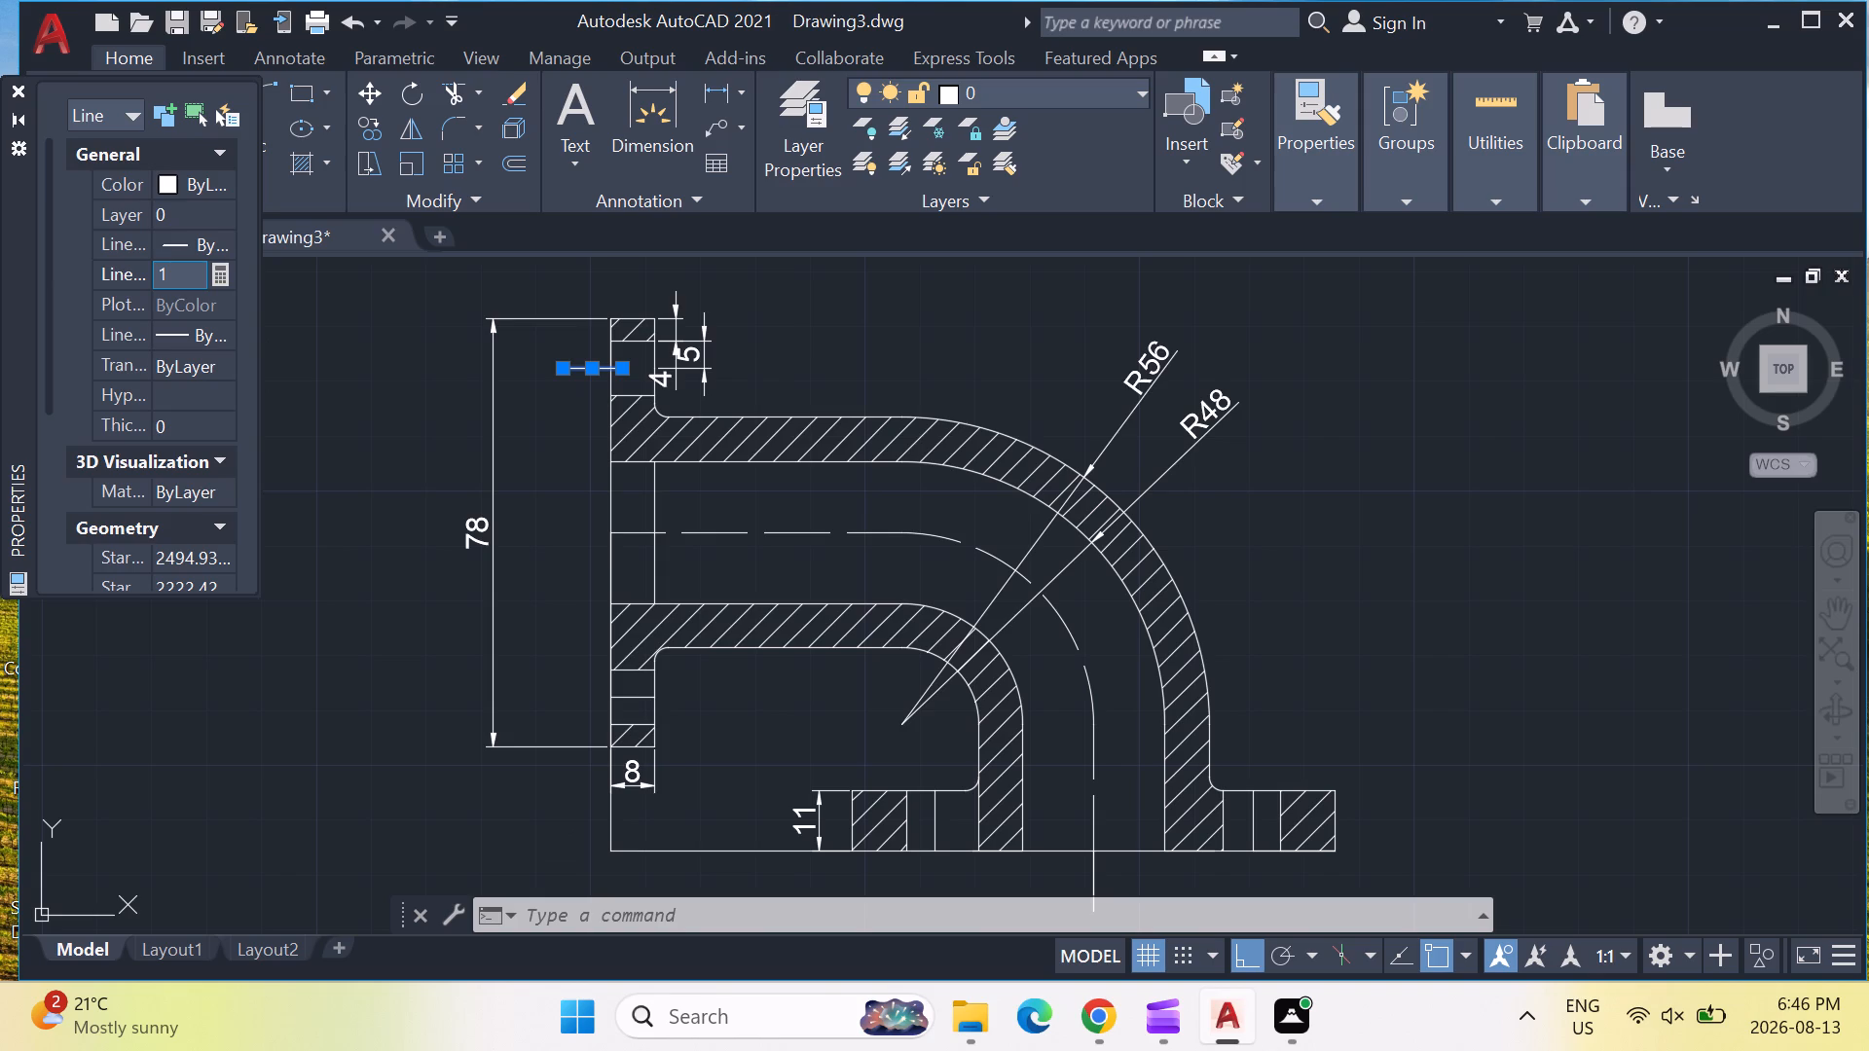
click(193, 276)
click(193, 276)
click(193, 275)
triple_click(174, 271)
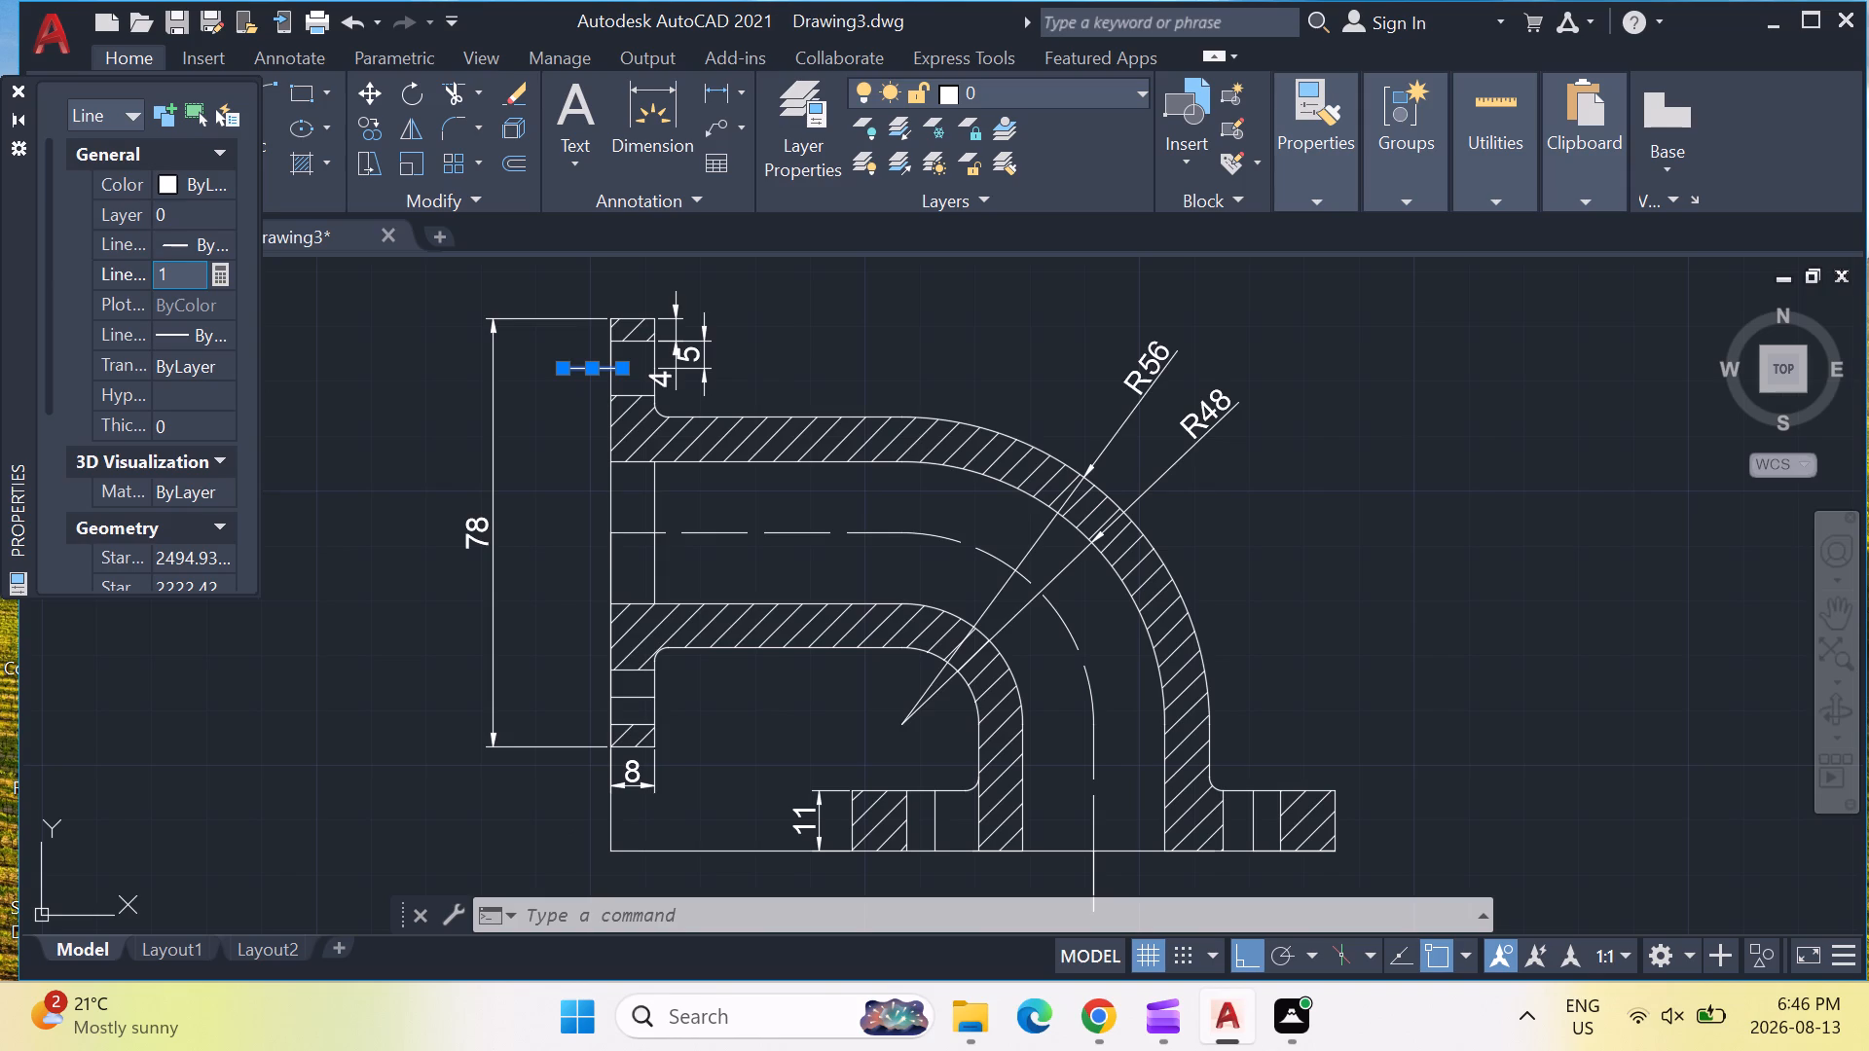
click(174, 271)
text(0.)
key(5)
key(Return)
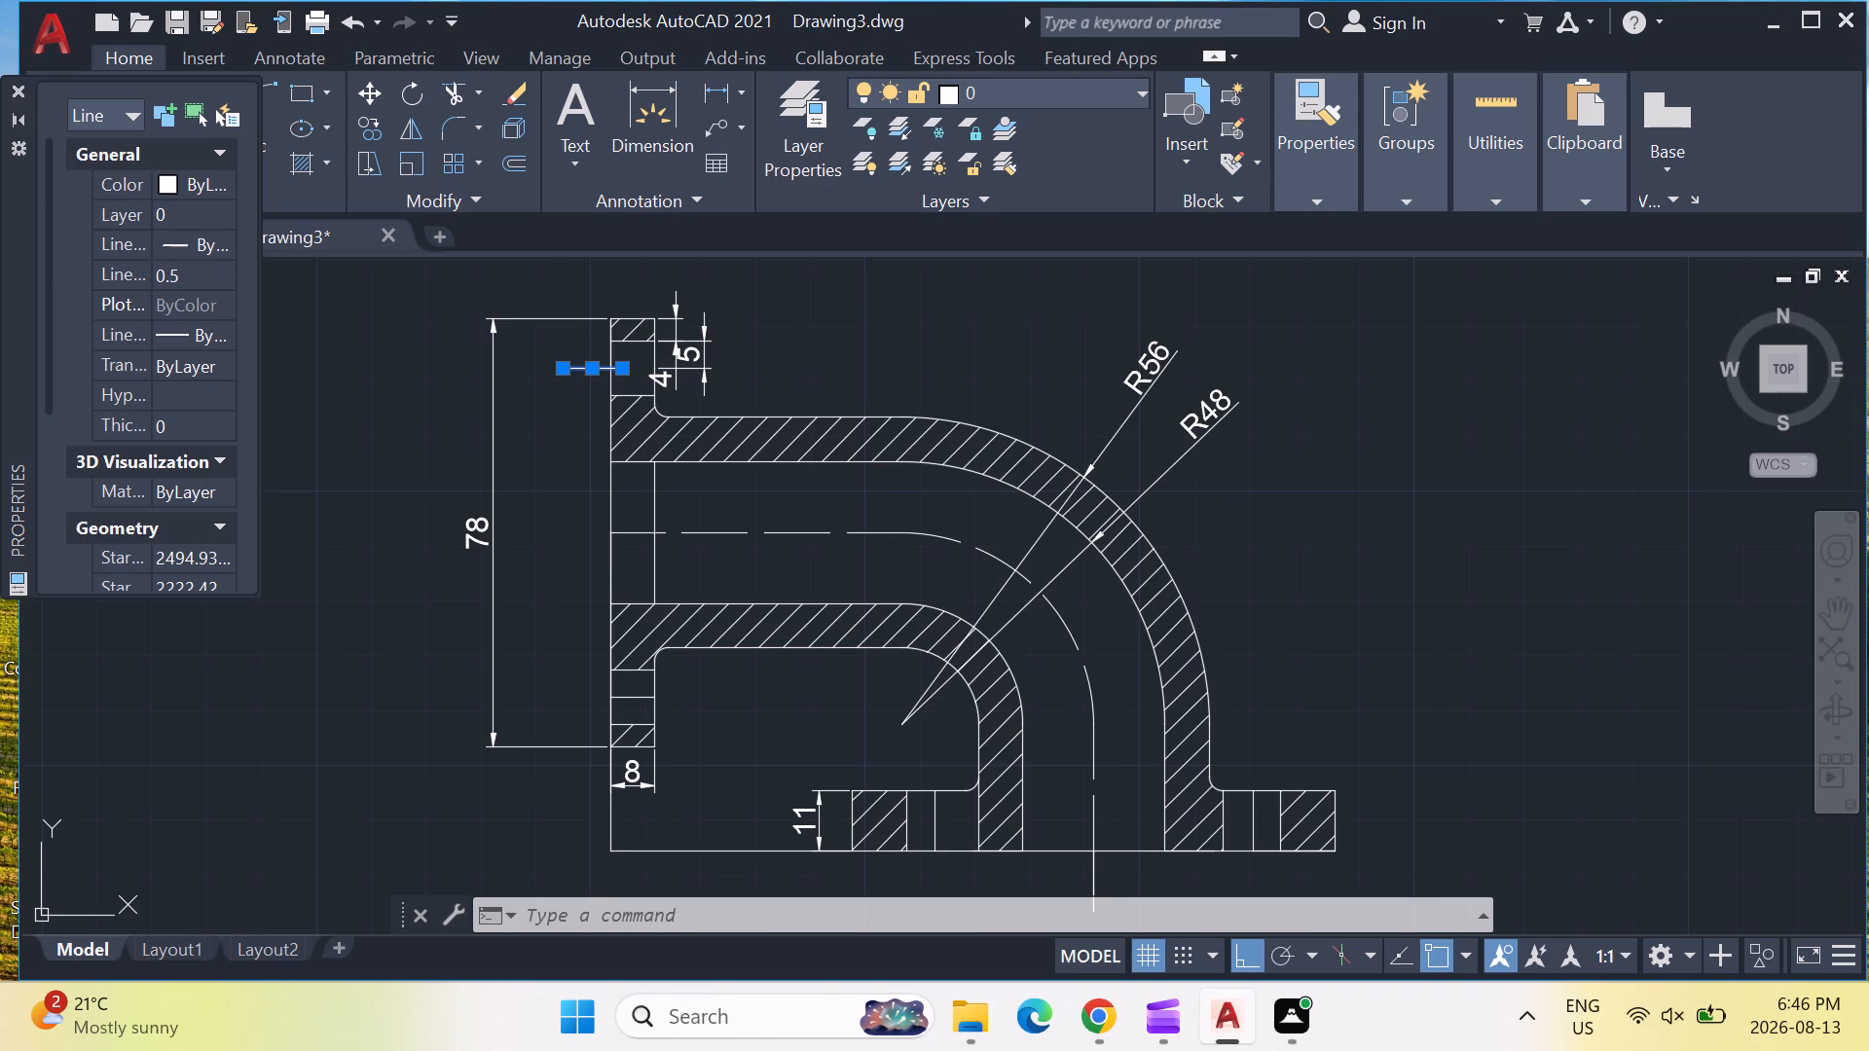
click(774, 342)
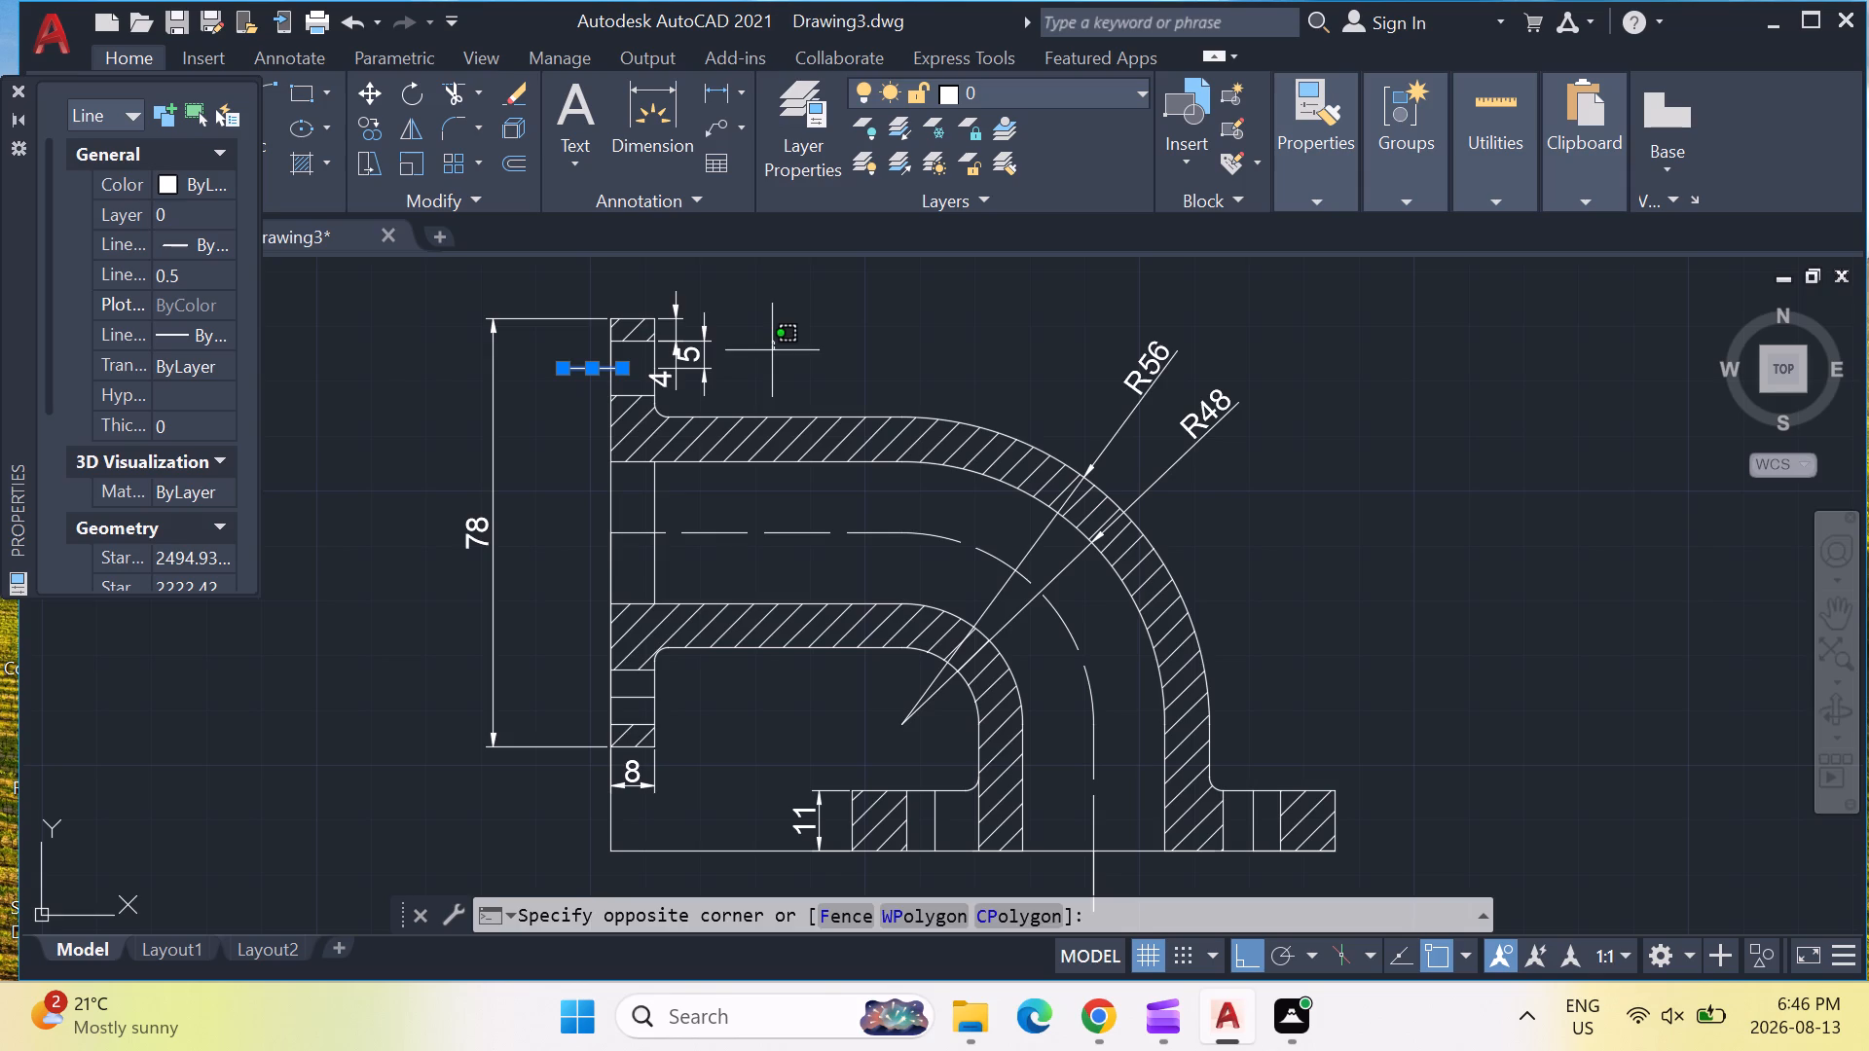
click(795, 364)
key(Escape)
key(Escape)
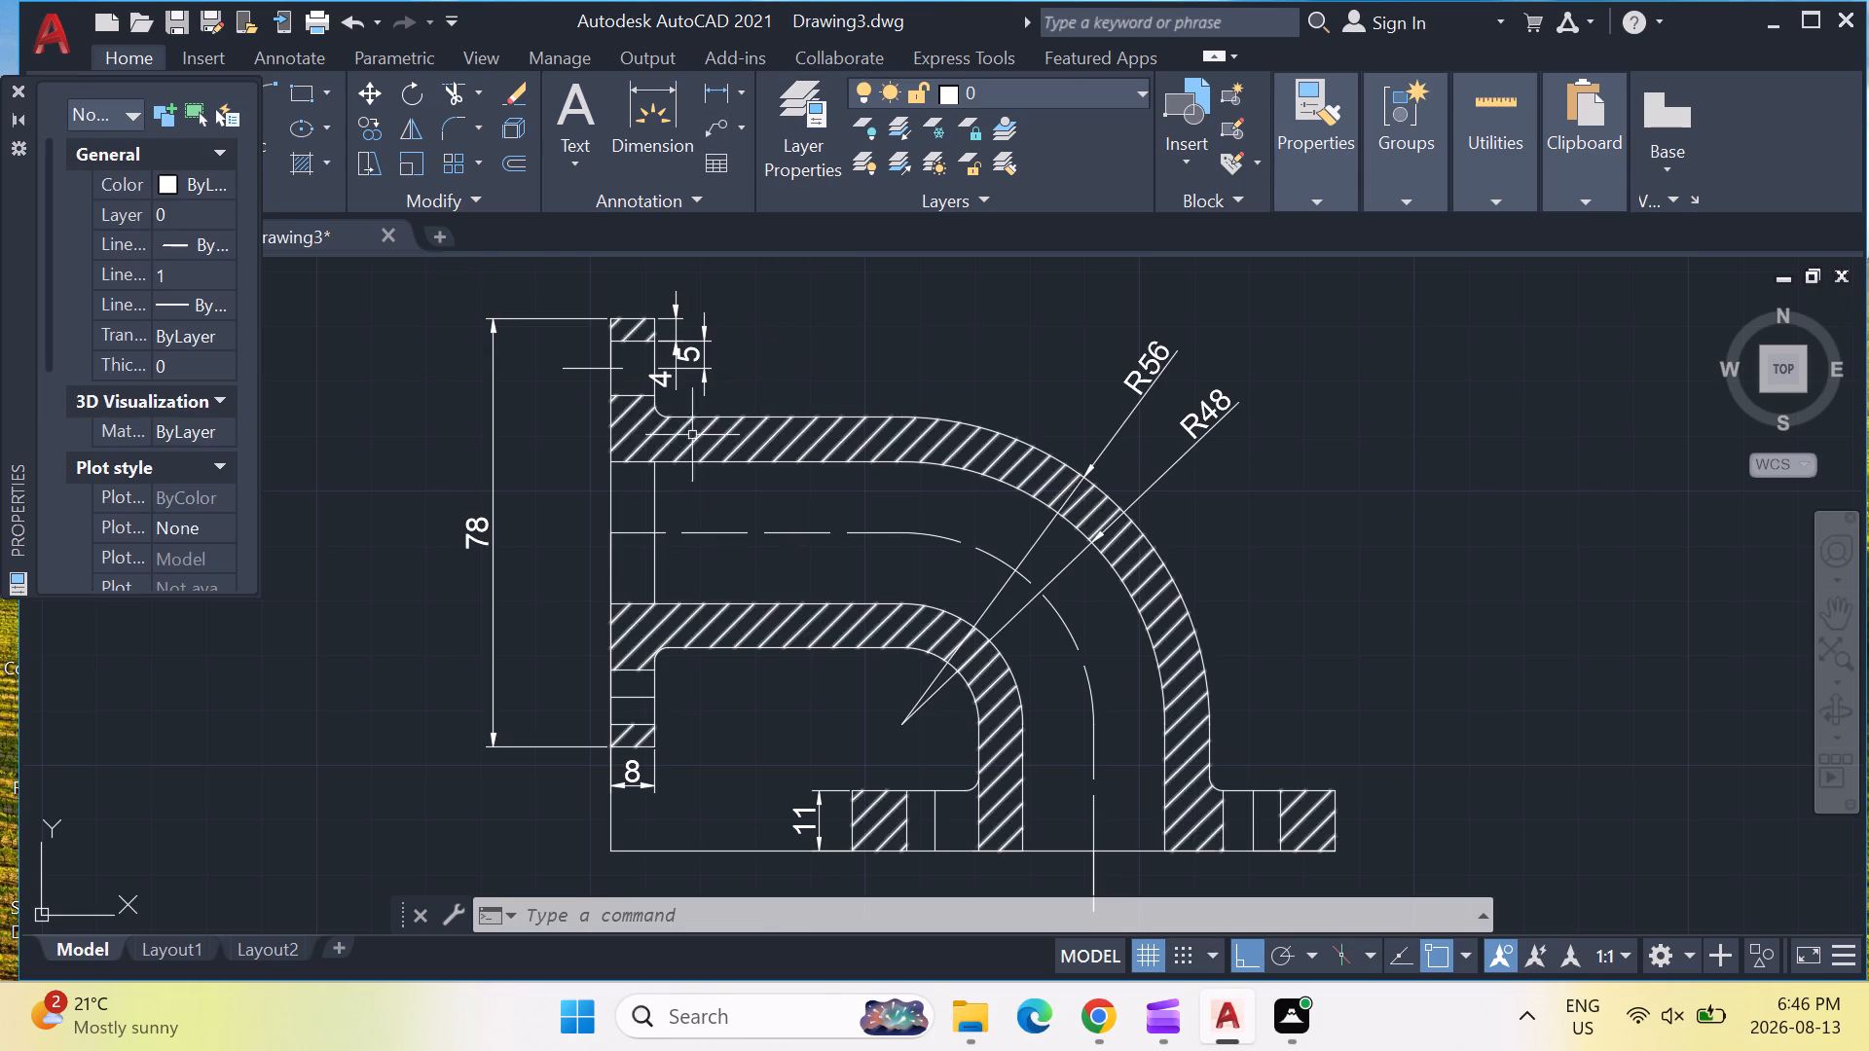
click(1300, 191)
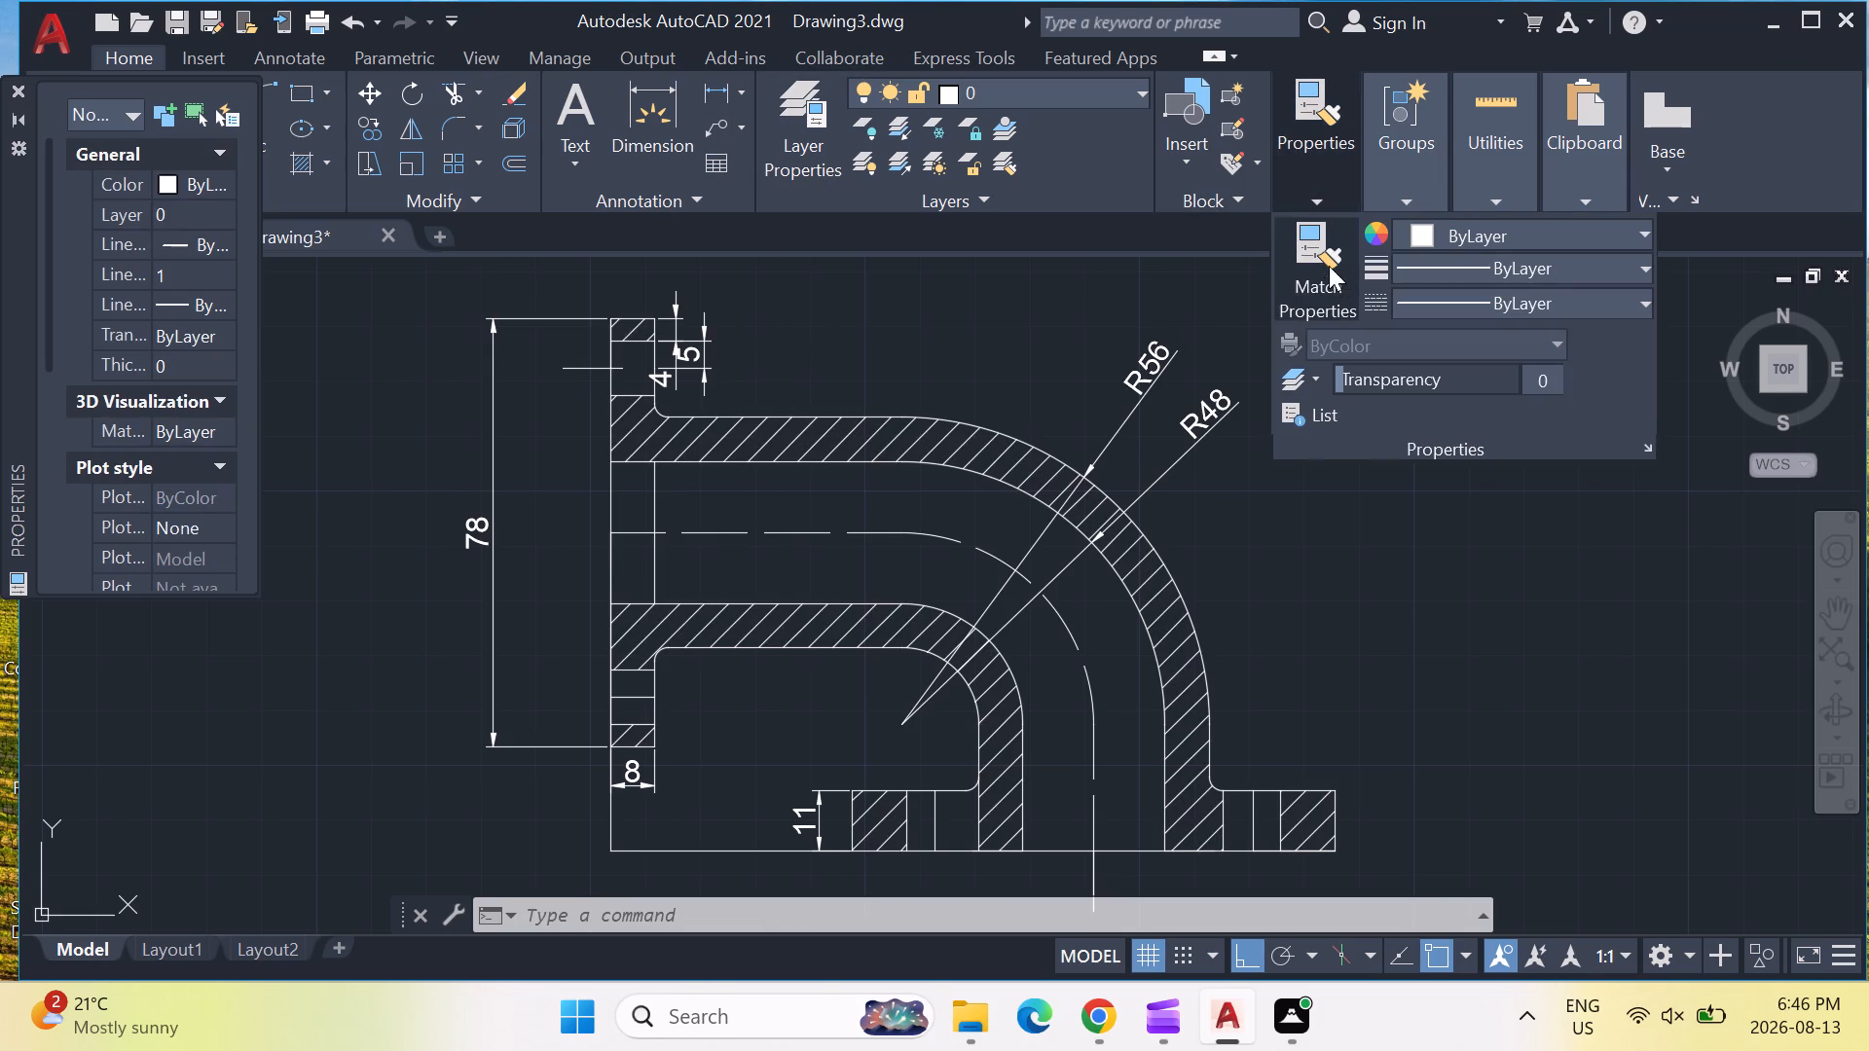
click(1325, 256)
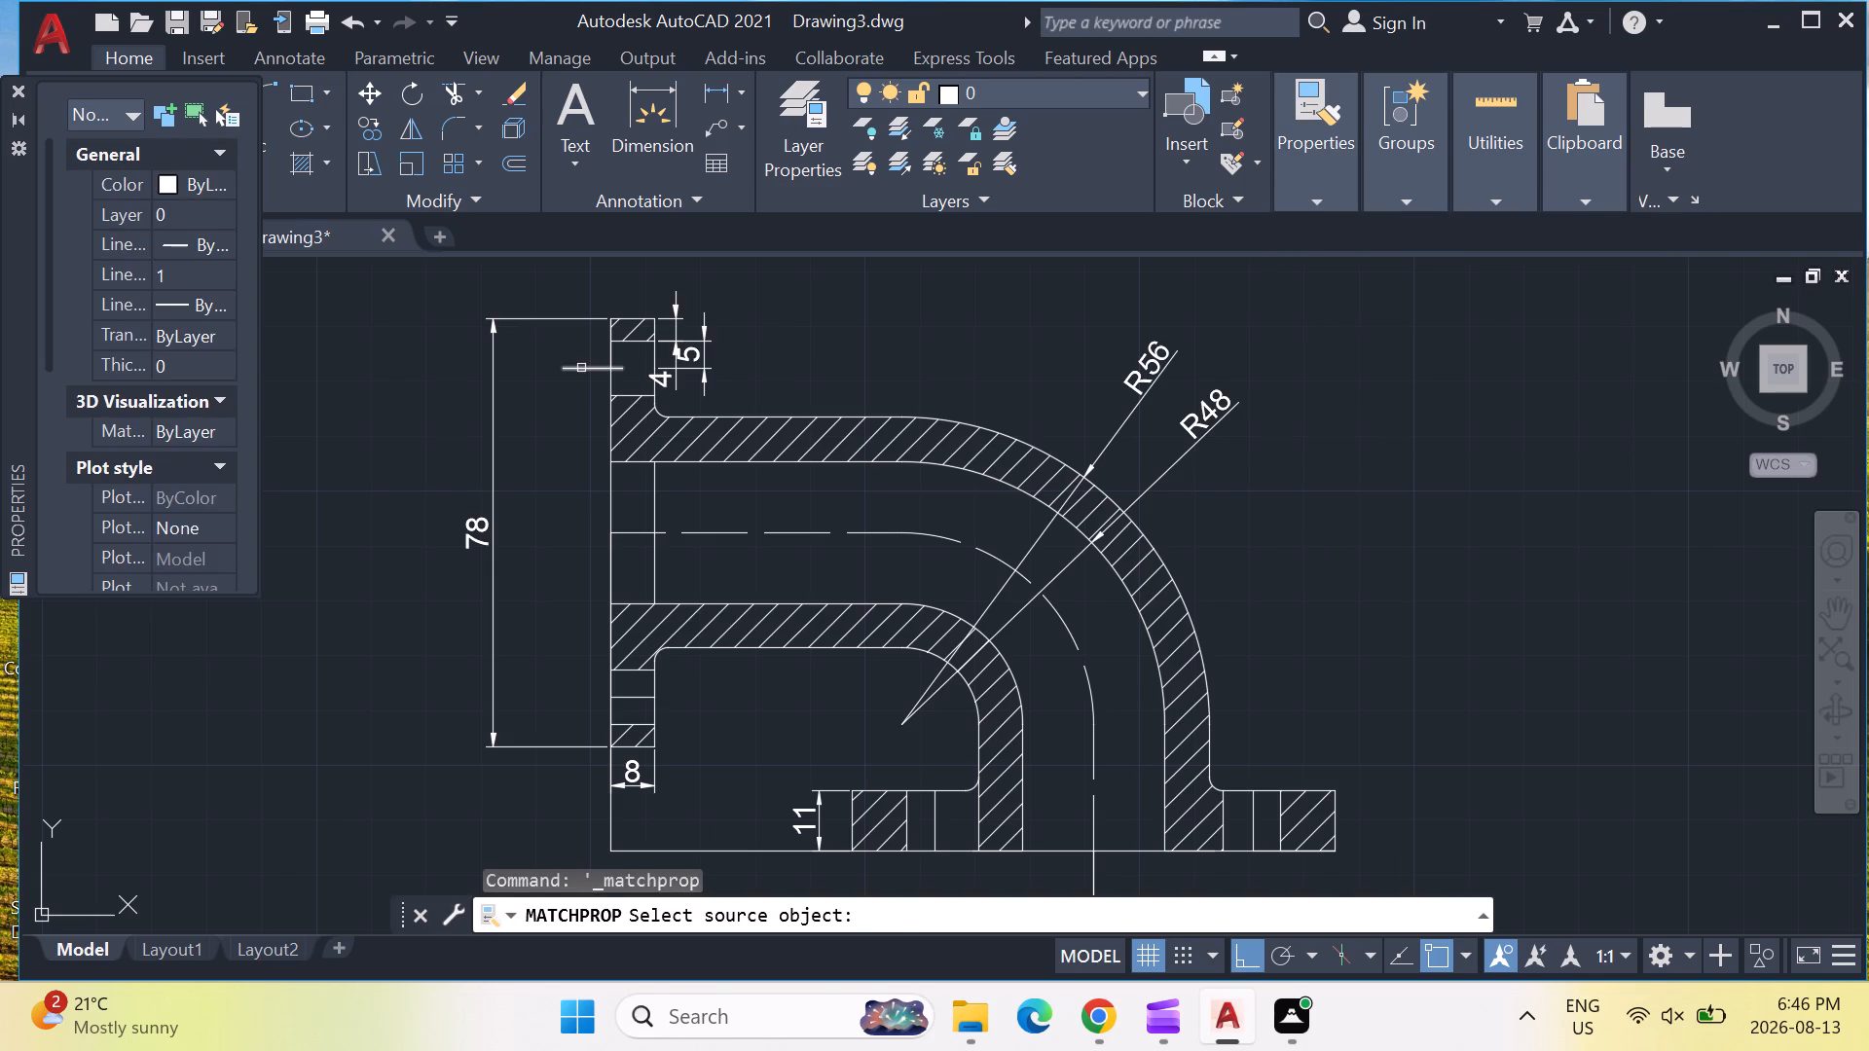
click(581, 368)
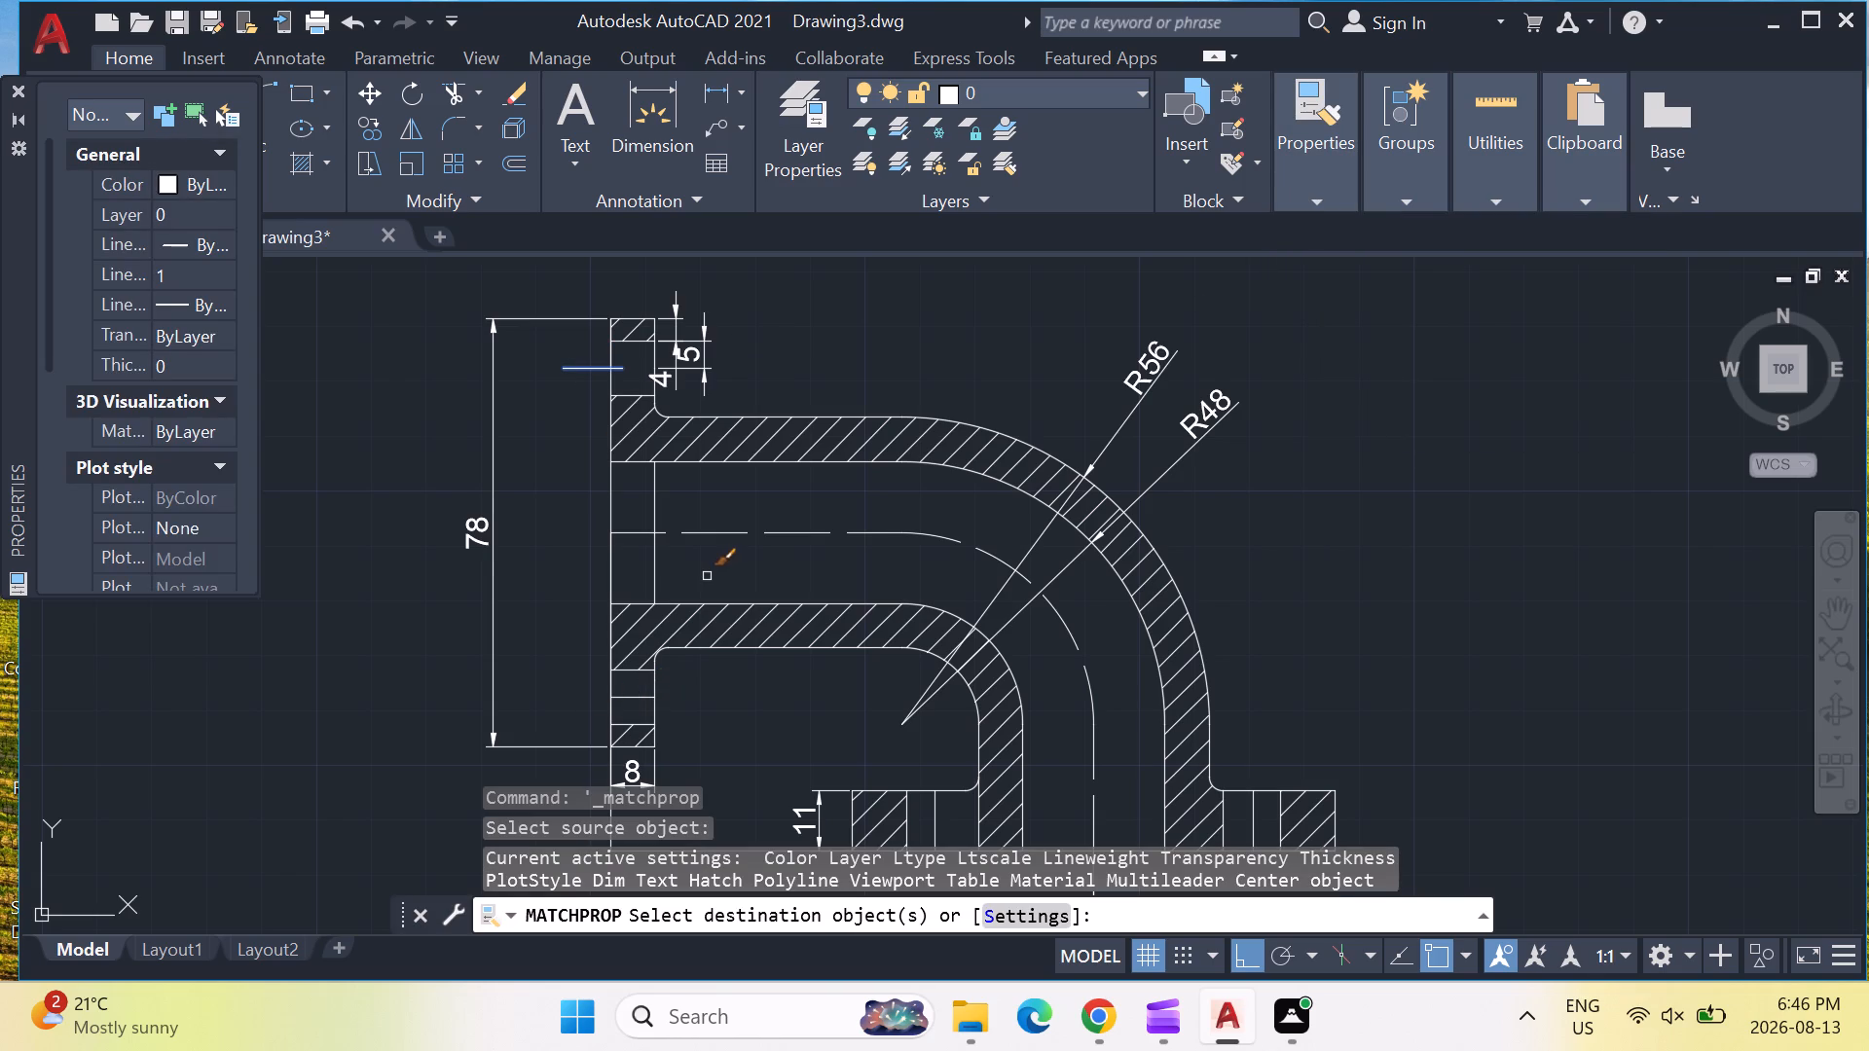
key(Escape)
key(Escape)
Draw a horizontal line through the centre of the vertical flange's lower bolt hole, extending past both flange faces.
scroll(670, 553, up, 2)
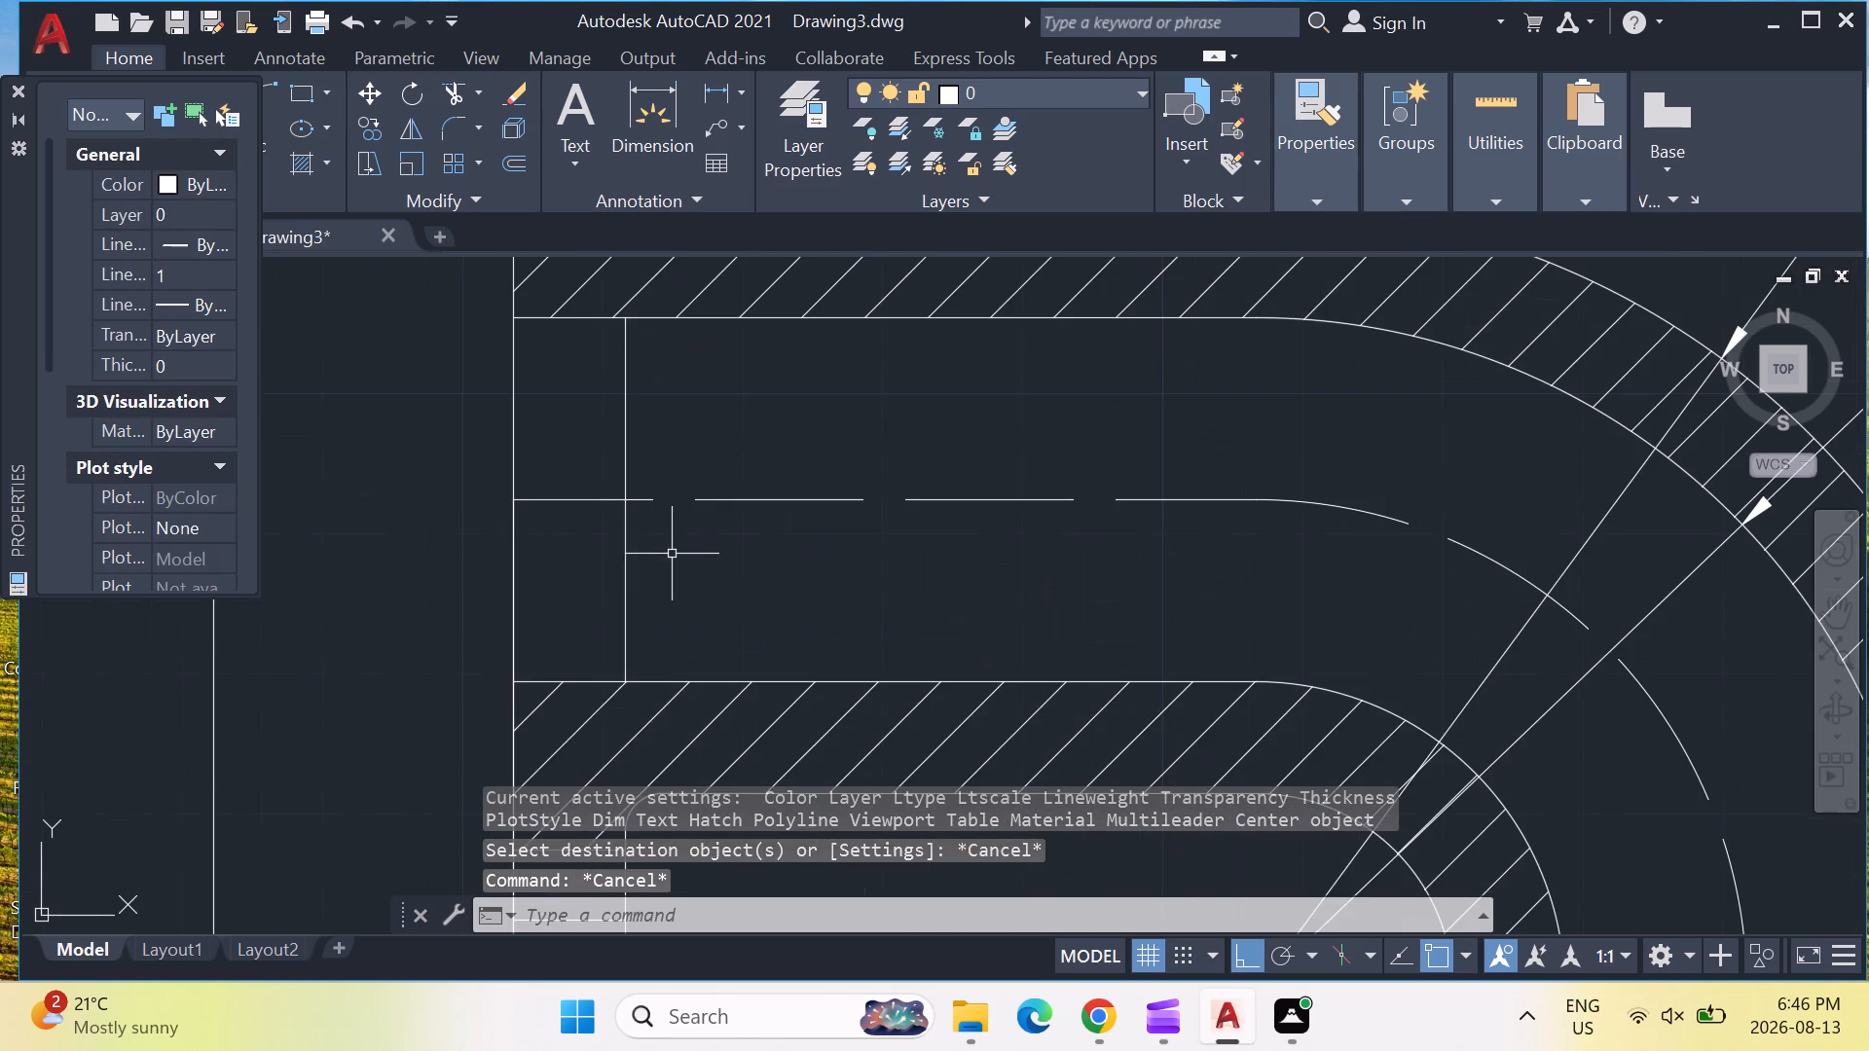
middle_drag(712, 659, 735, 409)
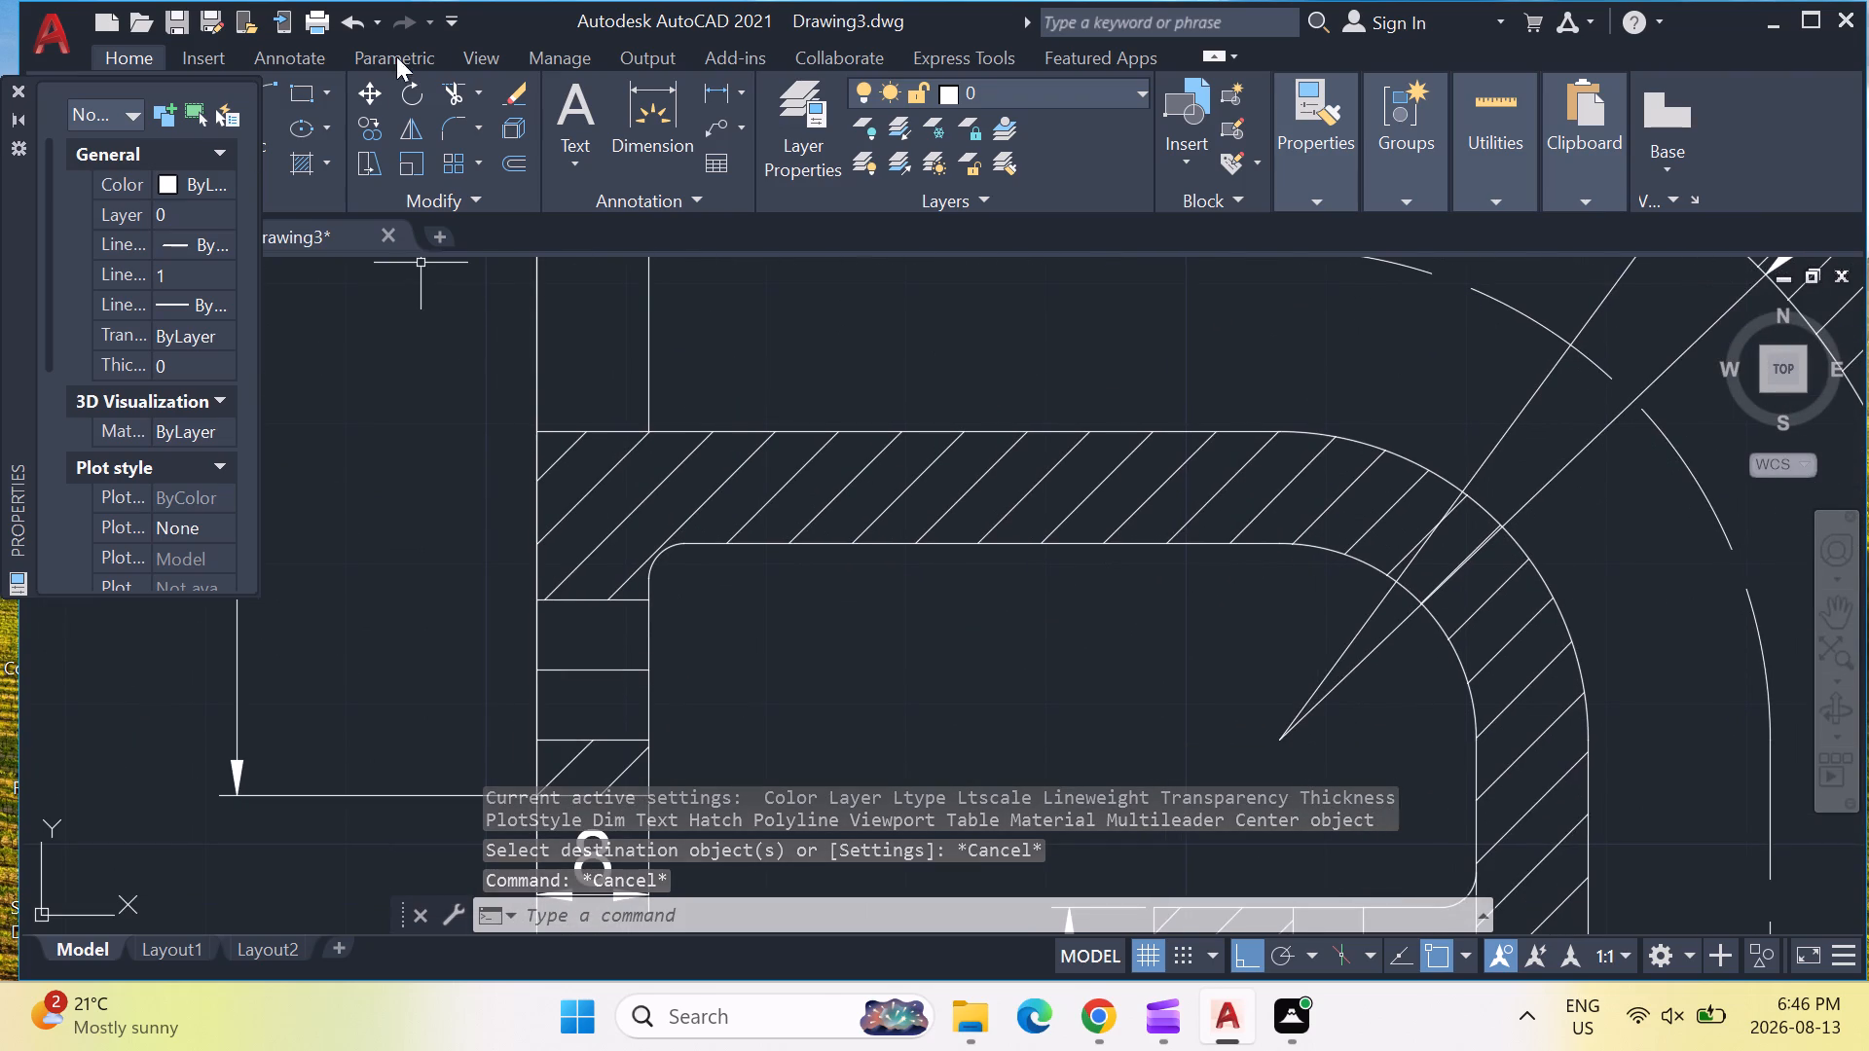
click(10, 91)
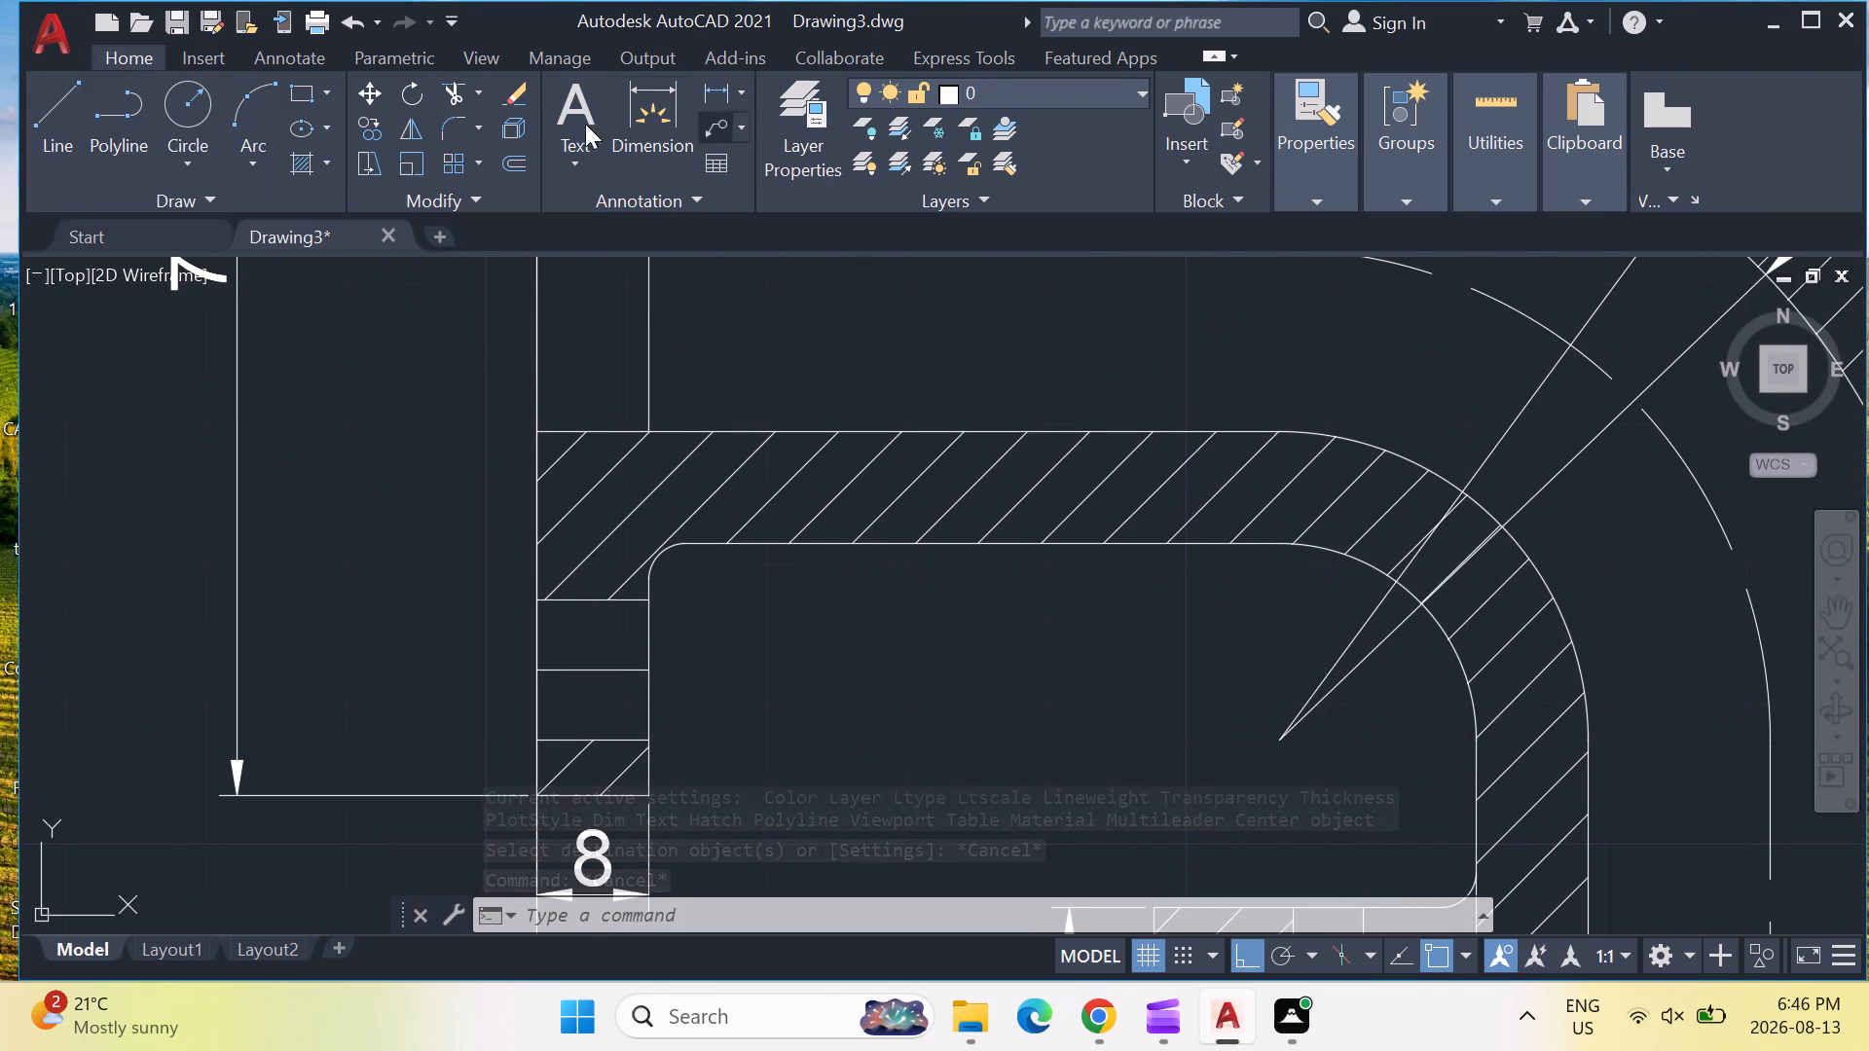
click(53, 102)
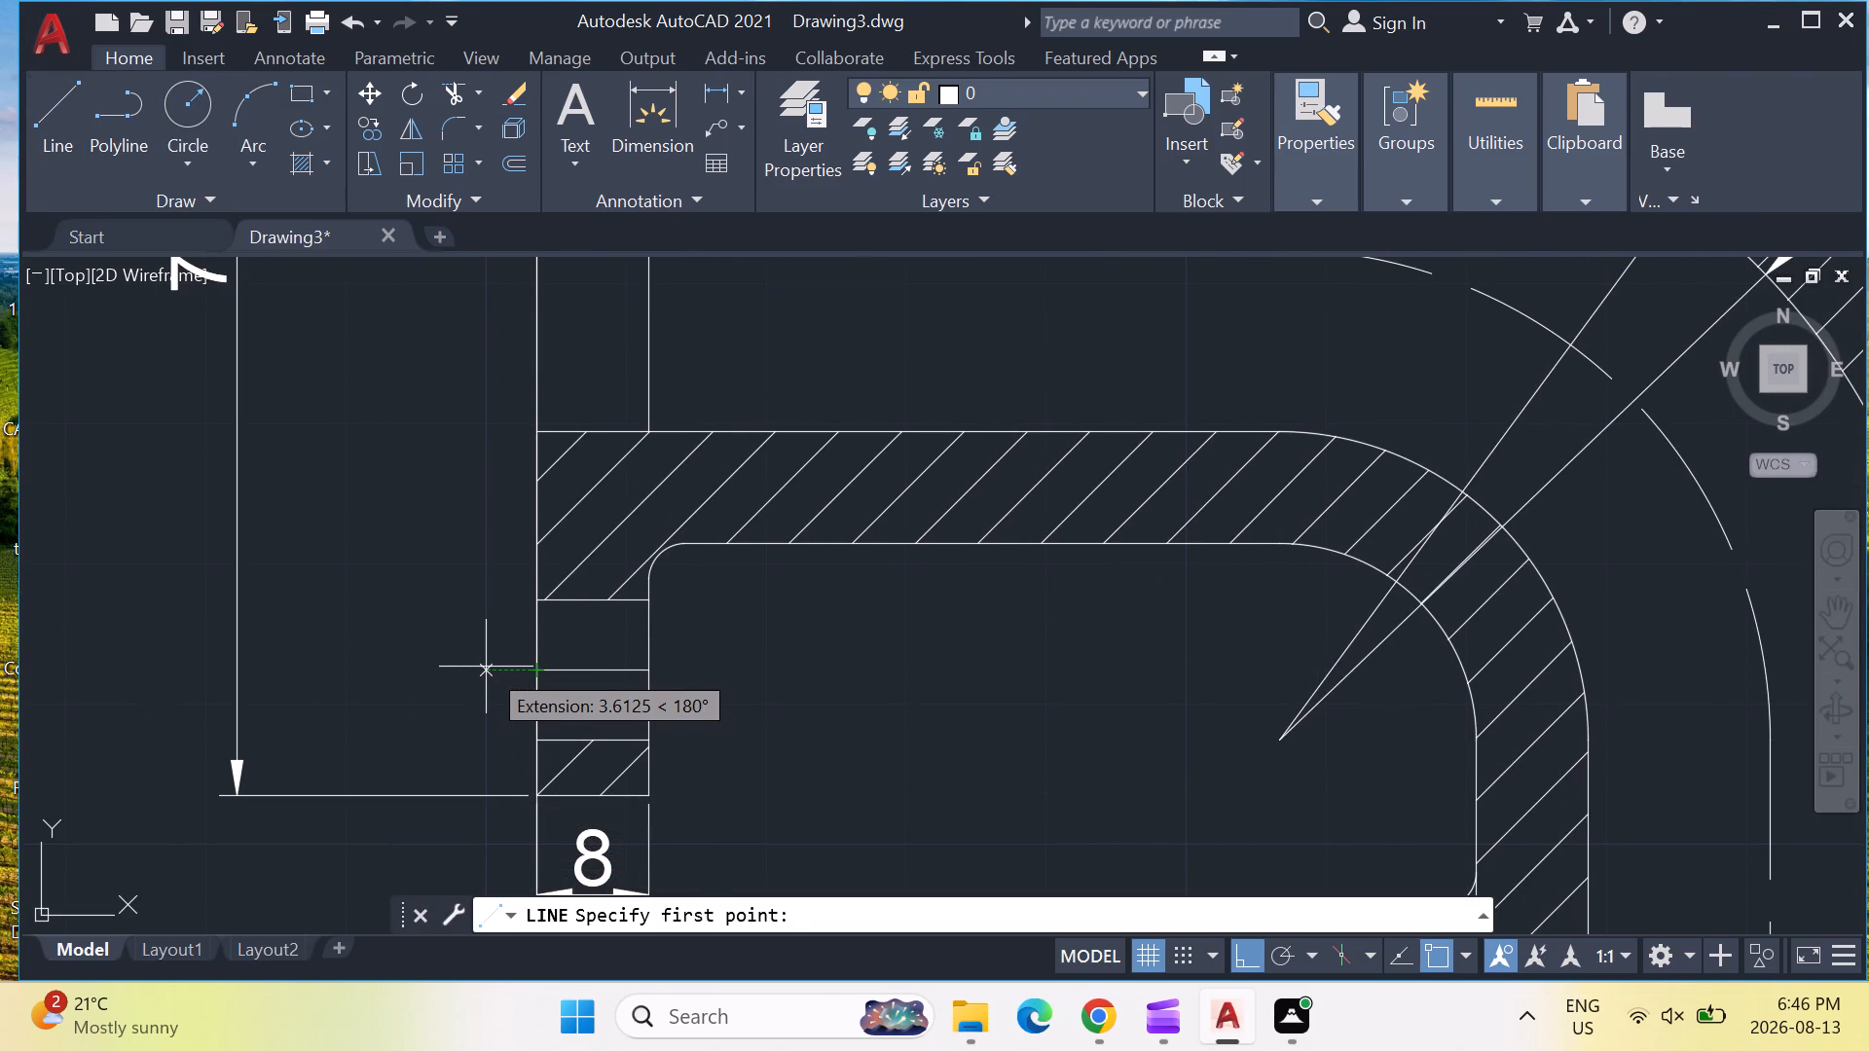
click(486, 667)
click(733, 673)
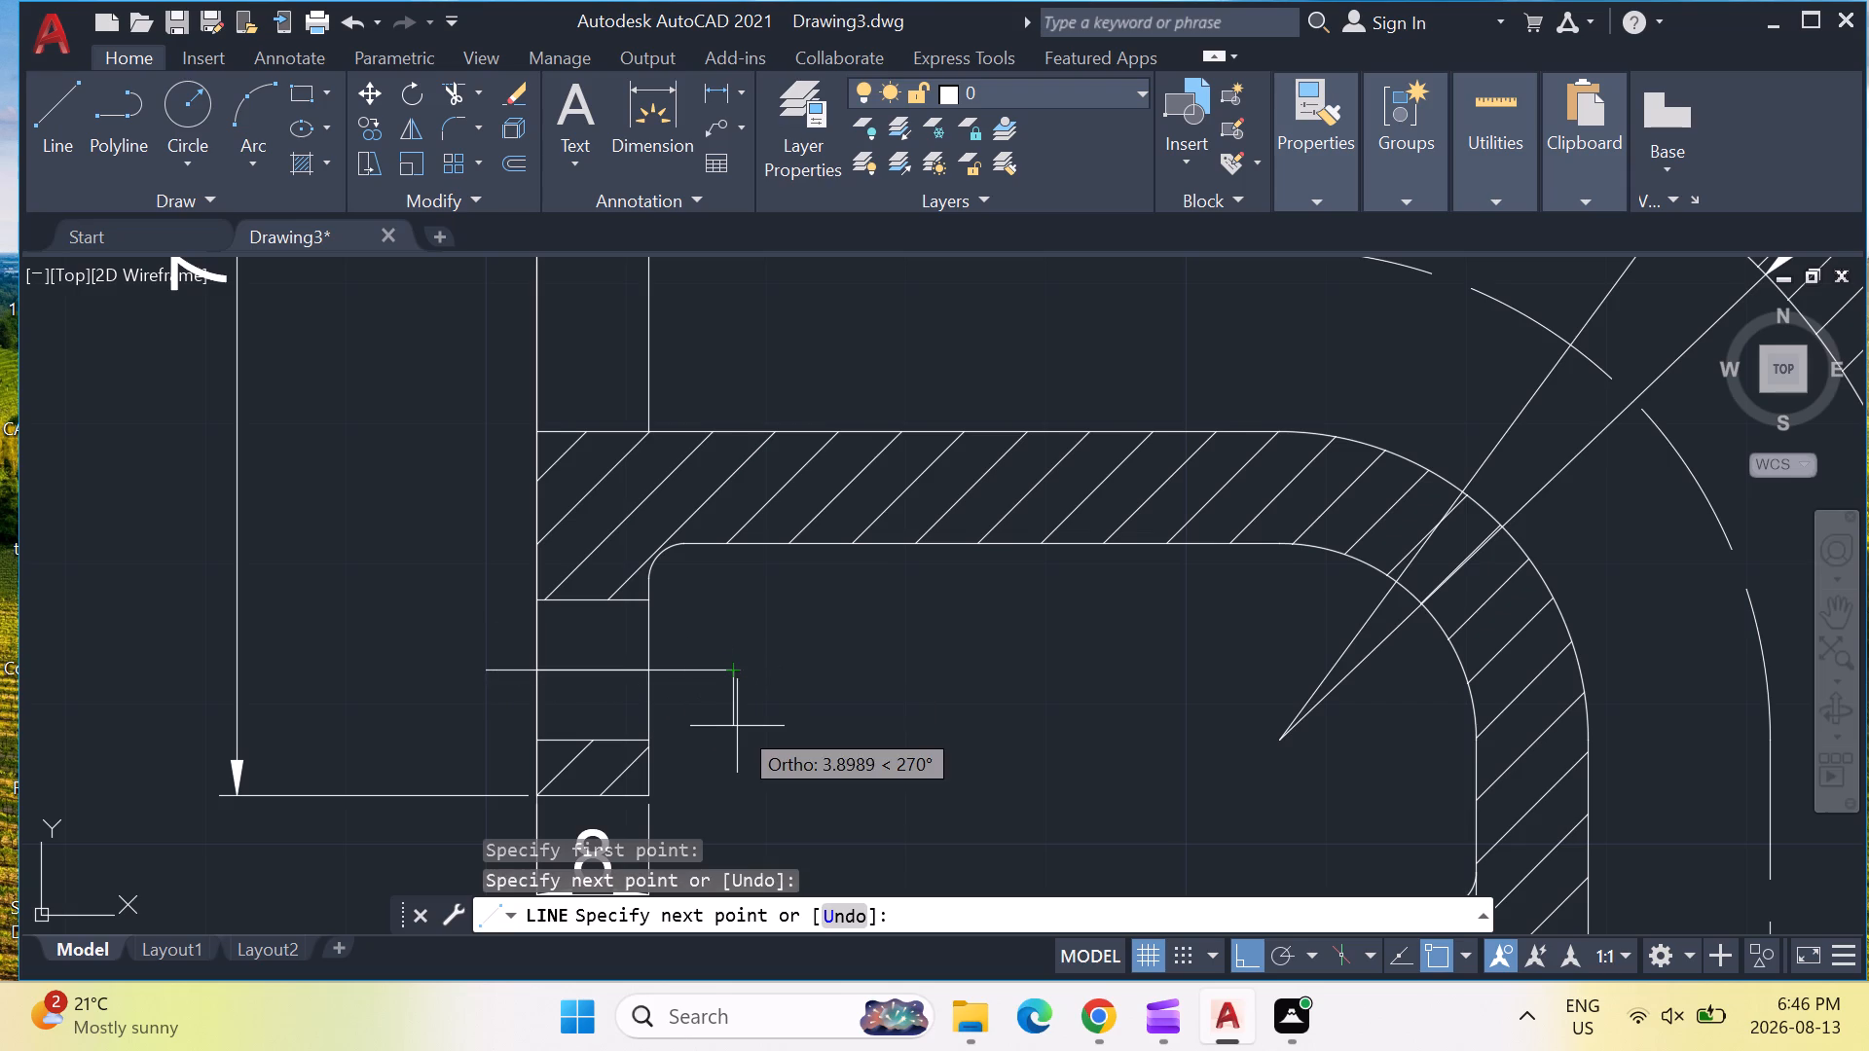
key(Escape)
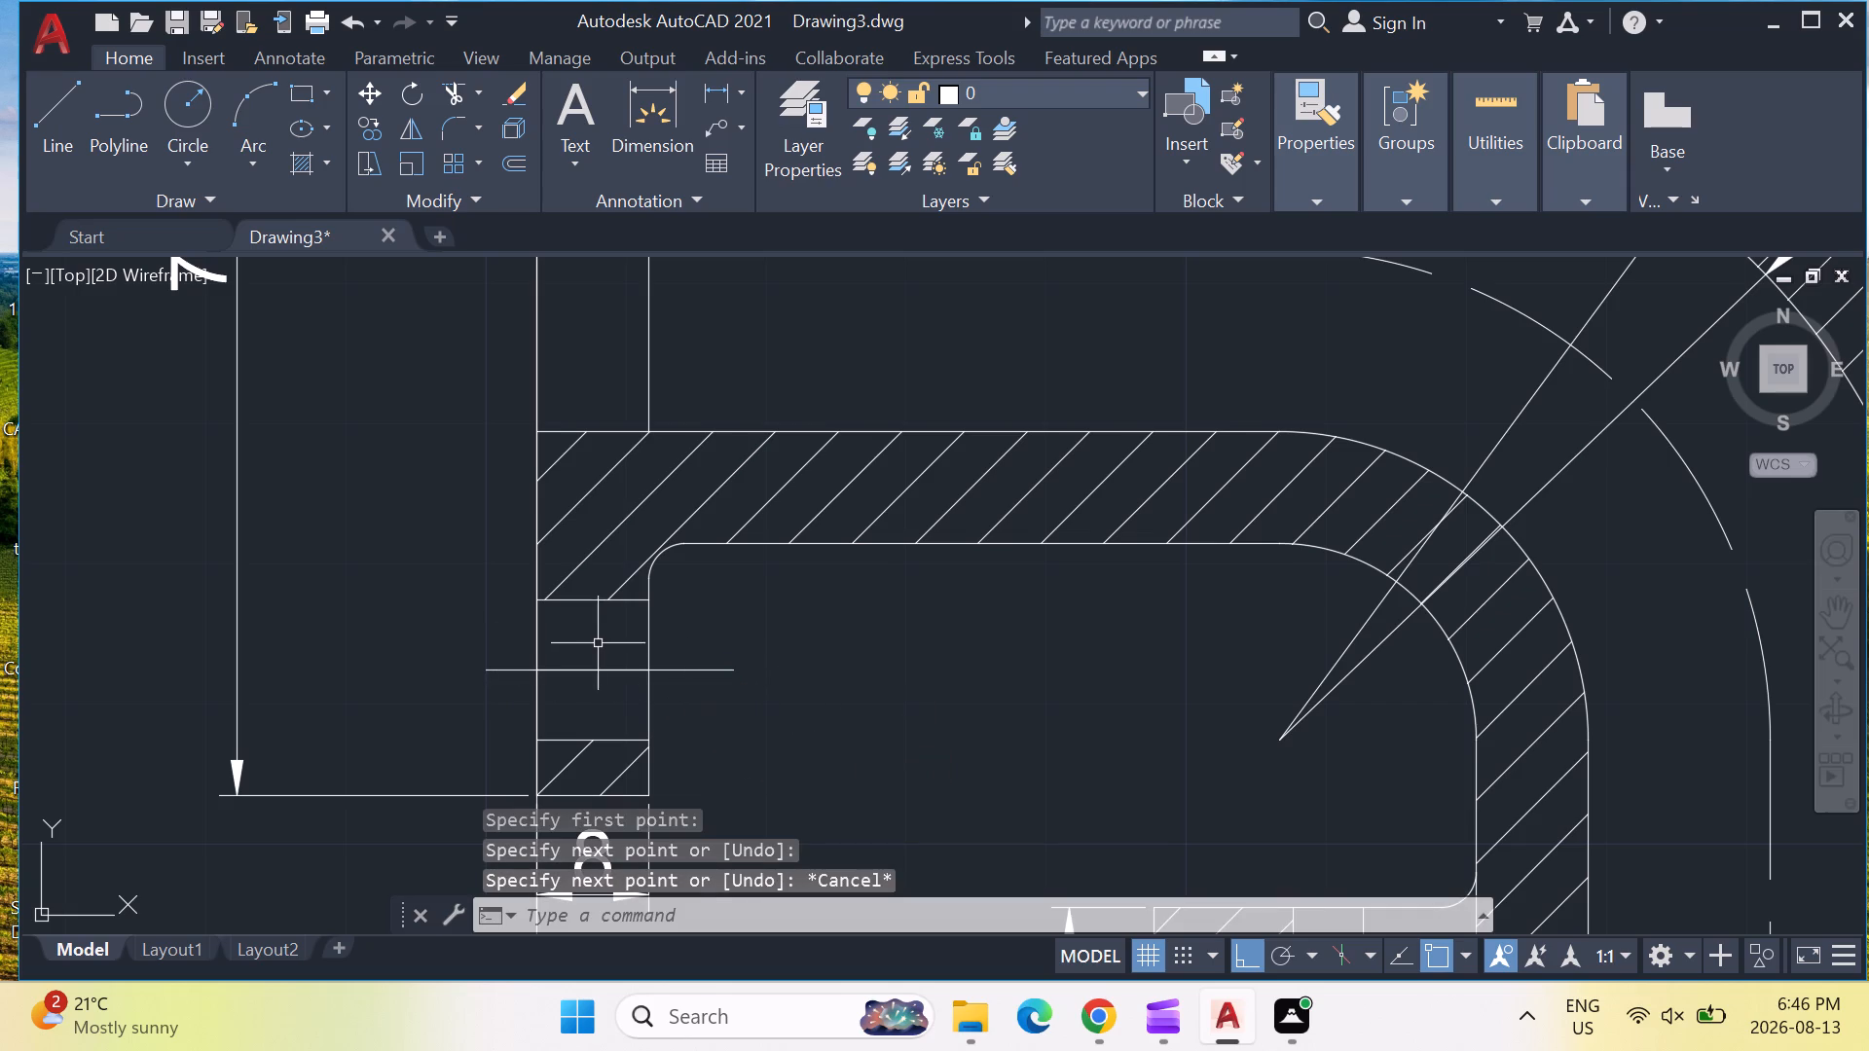
Delete both overlapping horizontal lines at the centre of the vertical flange's lower bolt hole.
scroll(597, 641, up, 3)
click(572, 764)
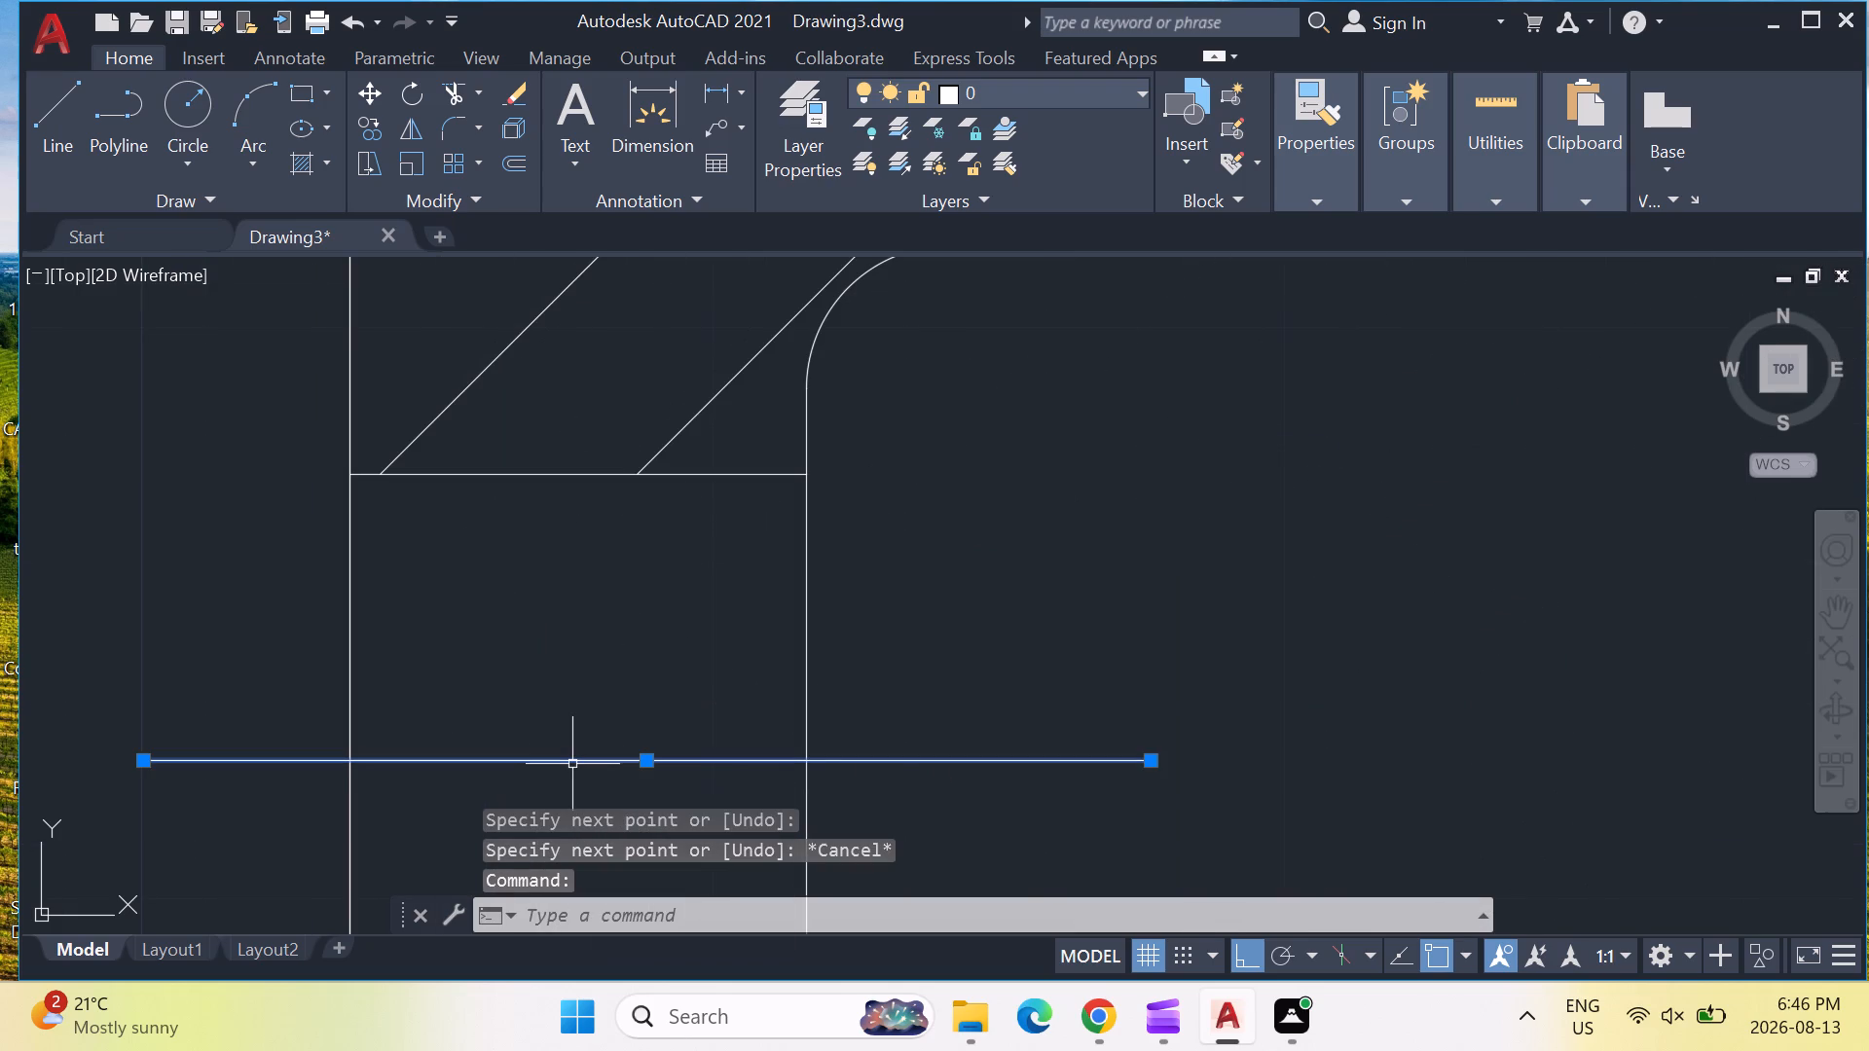
key(Delete)
click(572, 764)
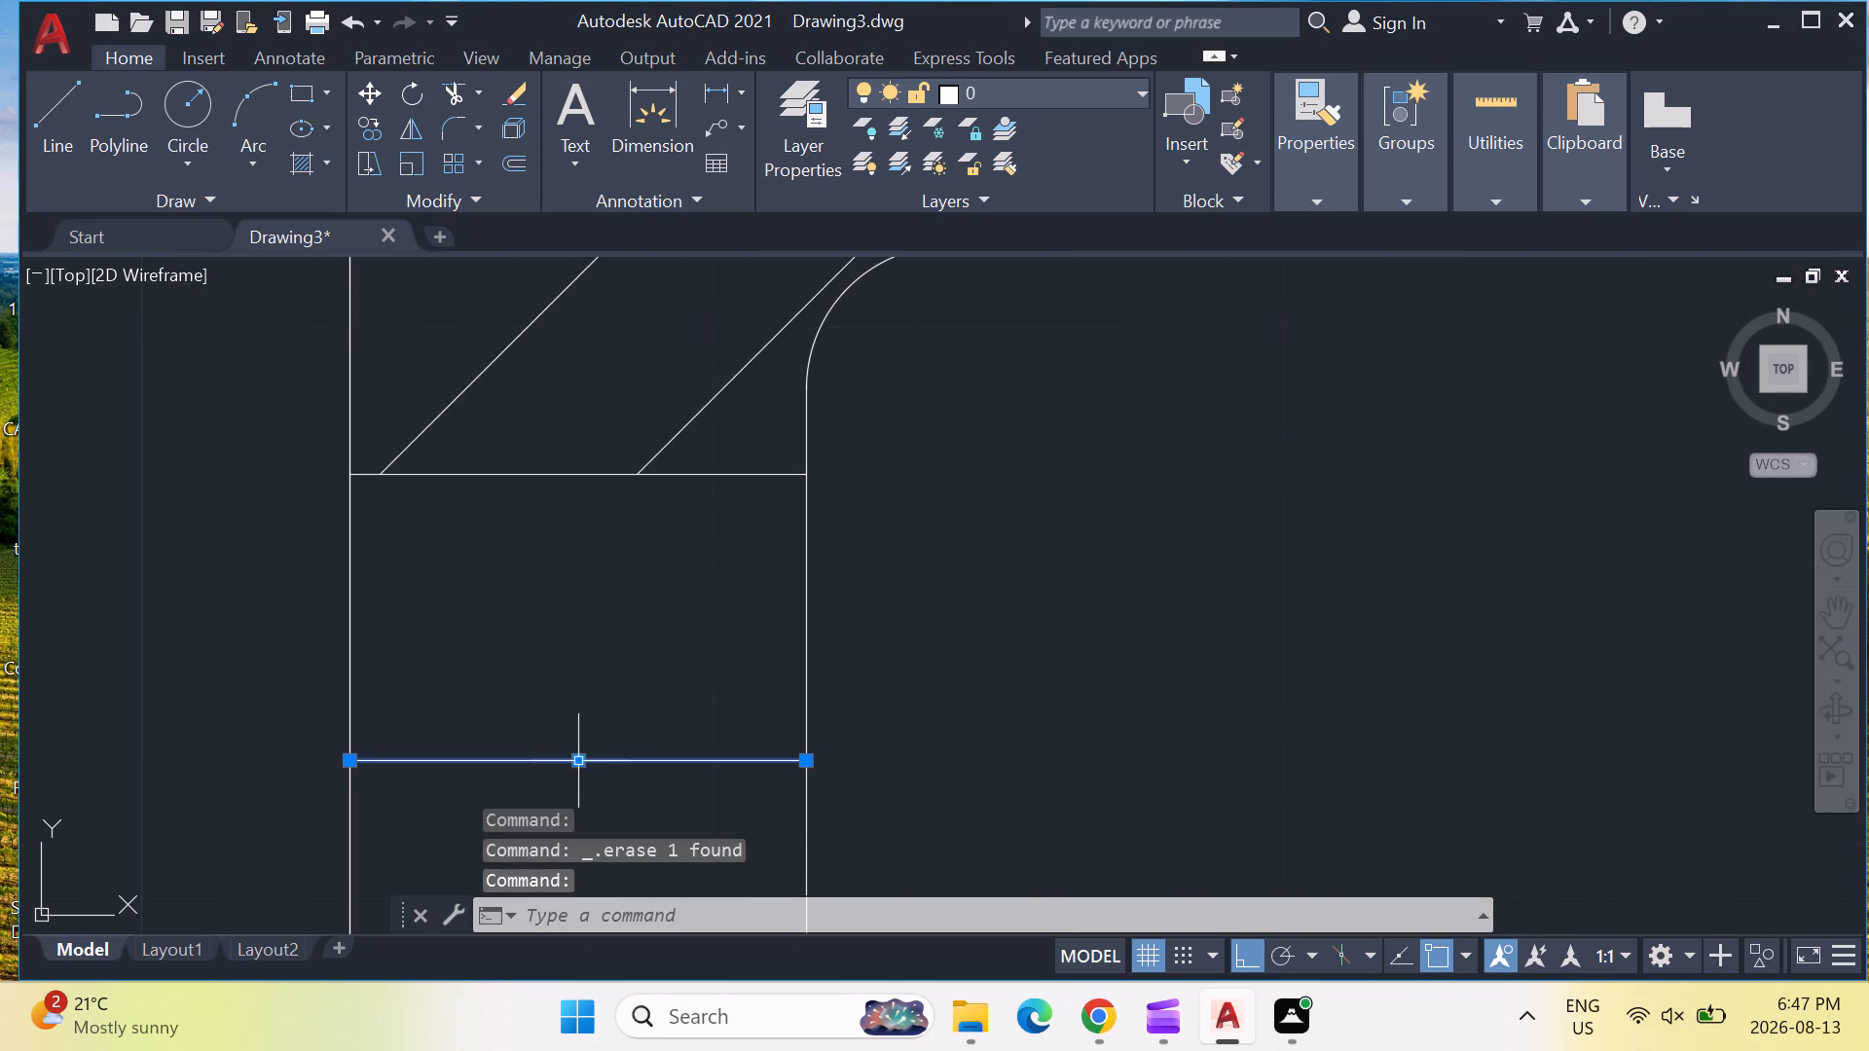
key(Delete)
Draw a short horizontal line along the upper bolt hole's centre, from the flange's pipe-side face partway towards the existing centreline.
scroll(622, 844, down, 2)
scroll(727, 596, down, 2)
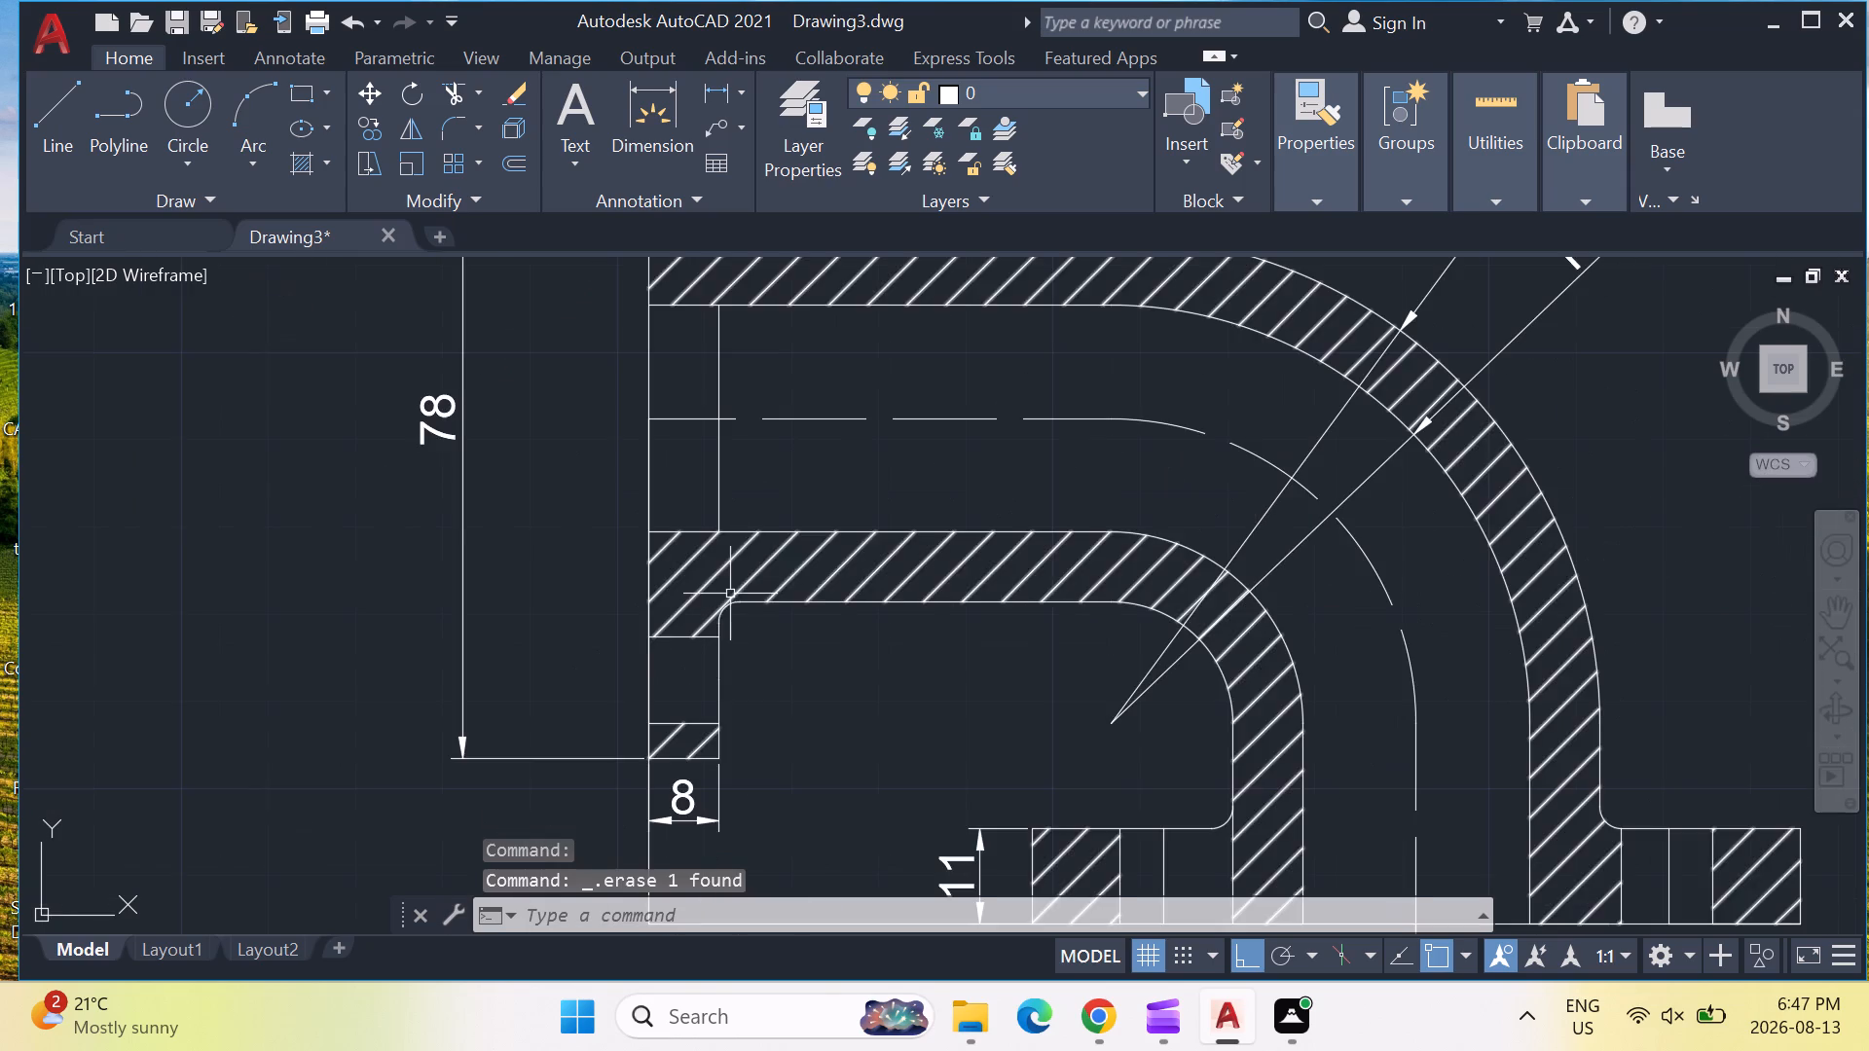
scroll(838, 484, down, 2)
scroll(822, 388, up, 1)
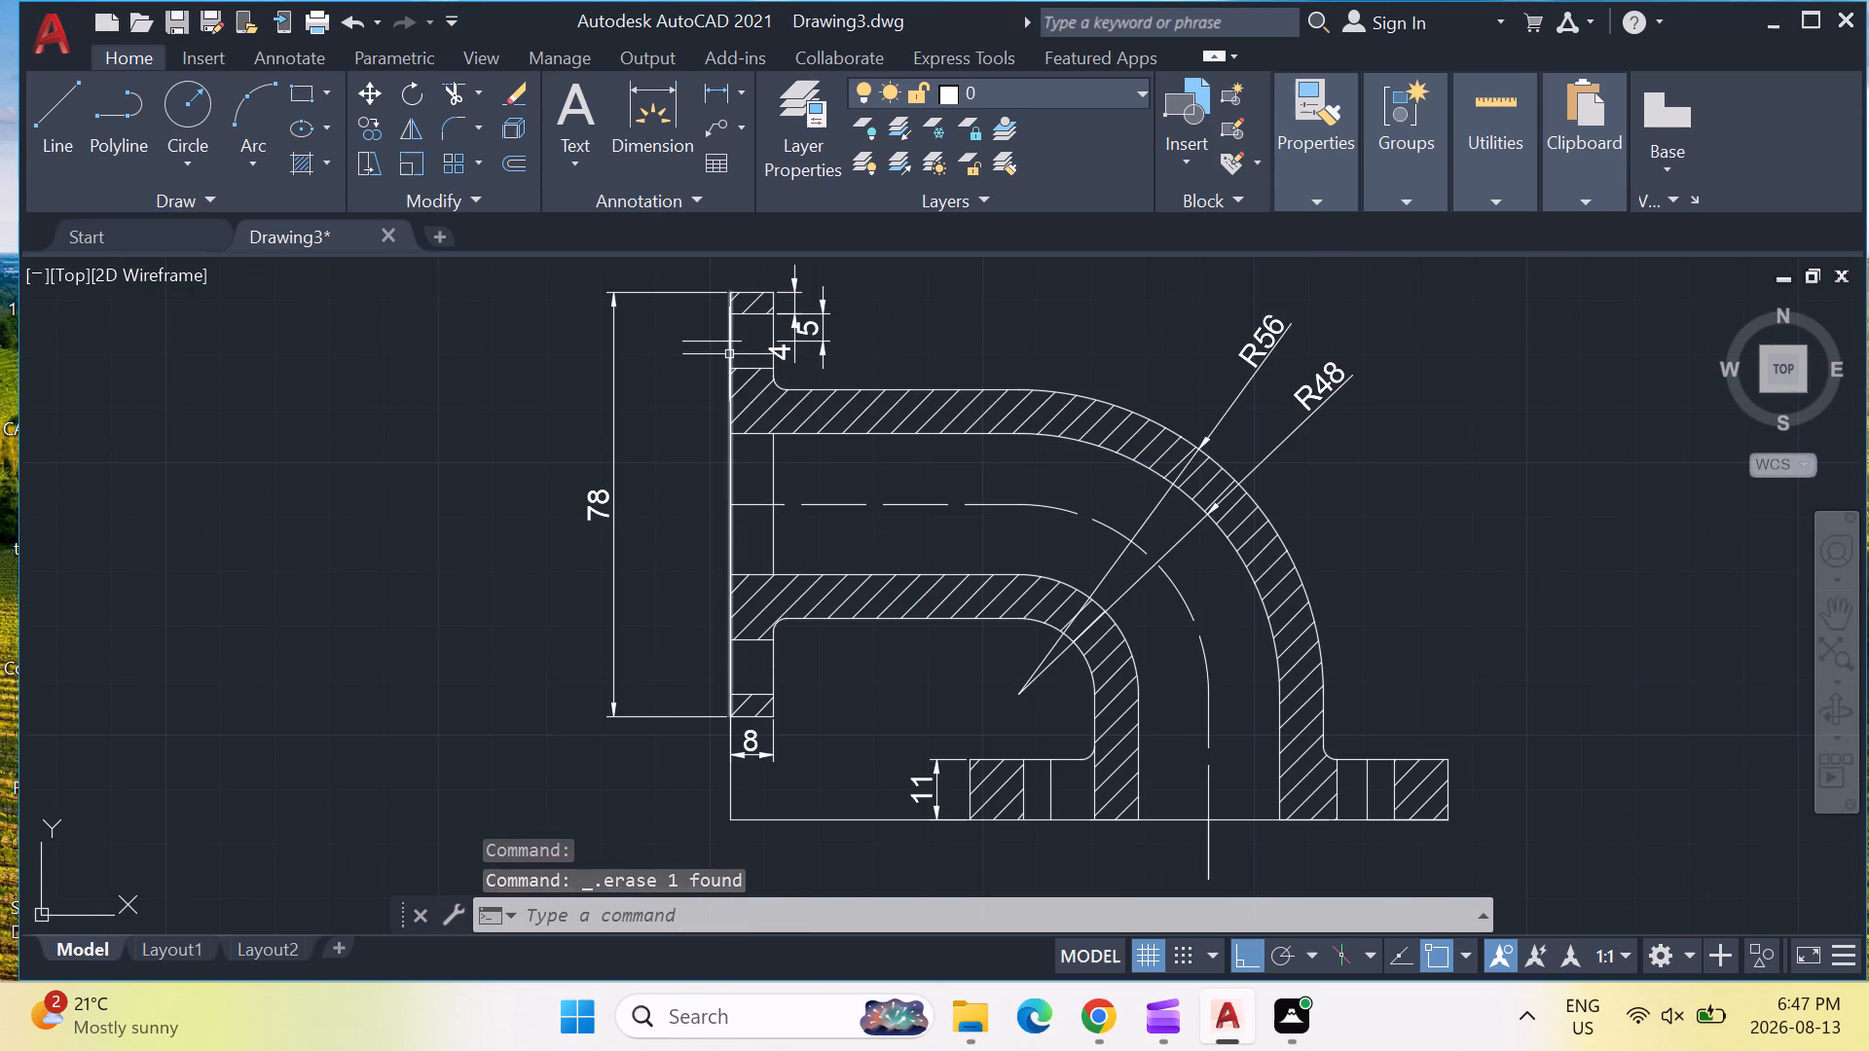
click(710, 342)
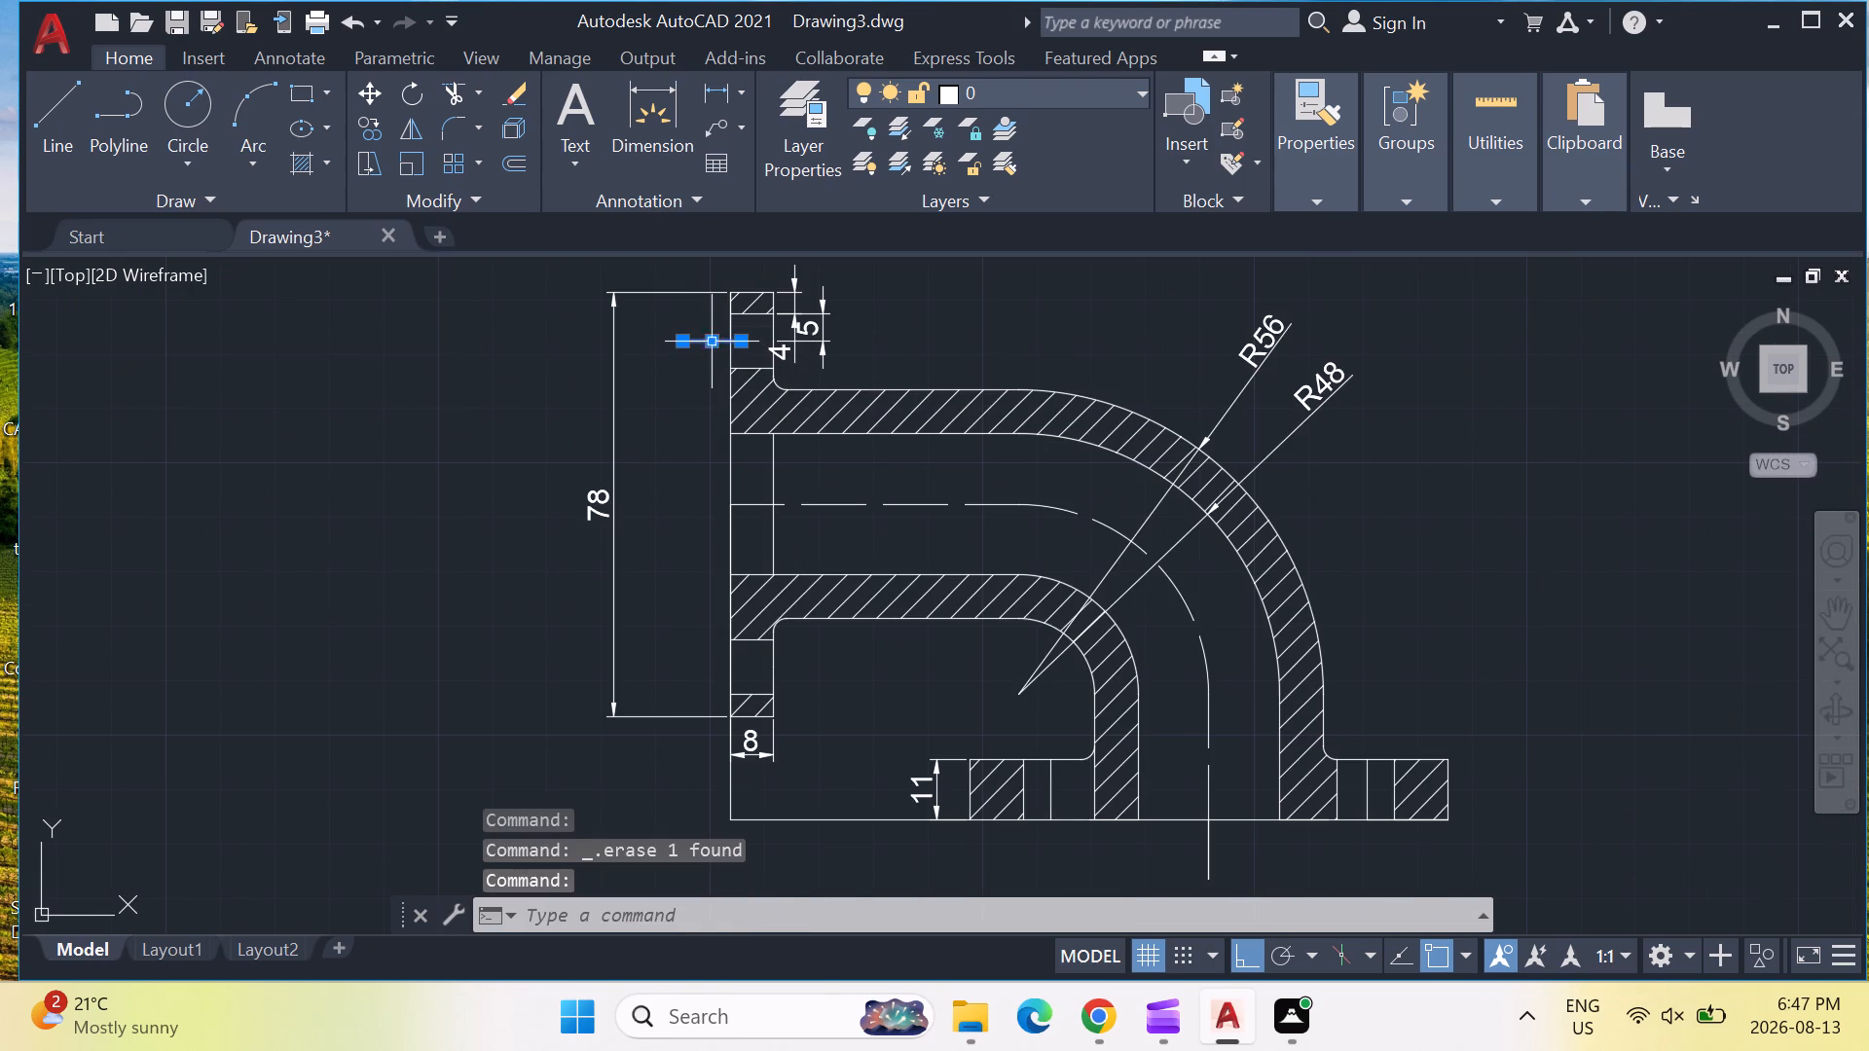
scroll(825, 325, up, 2)
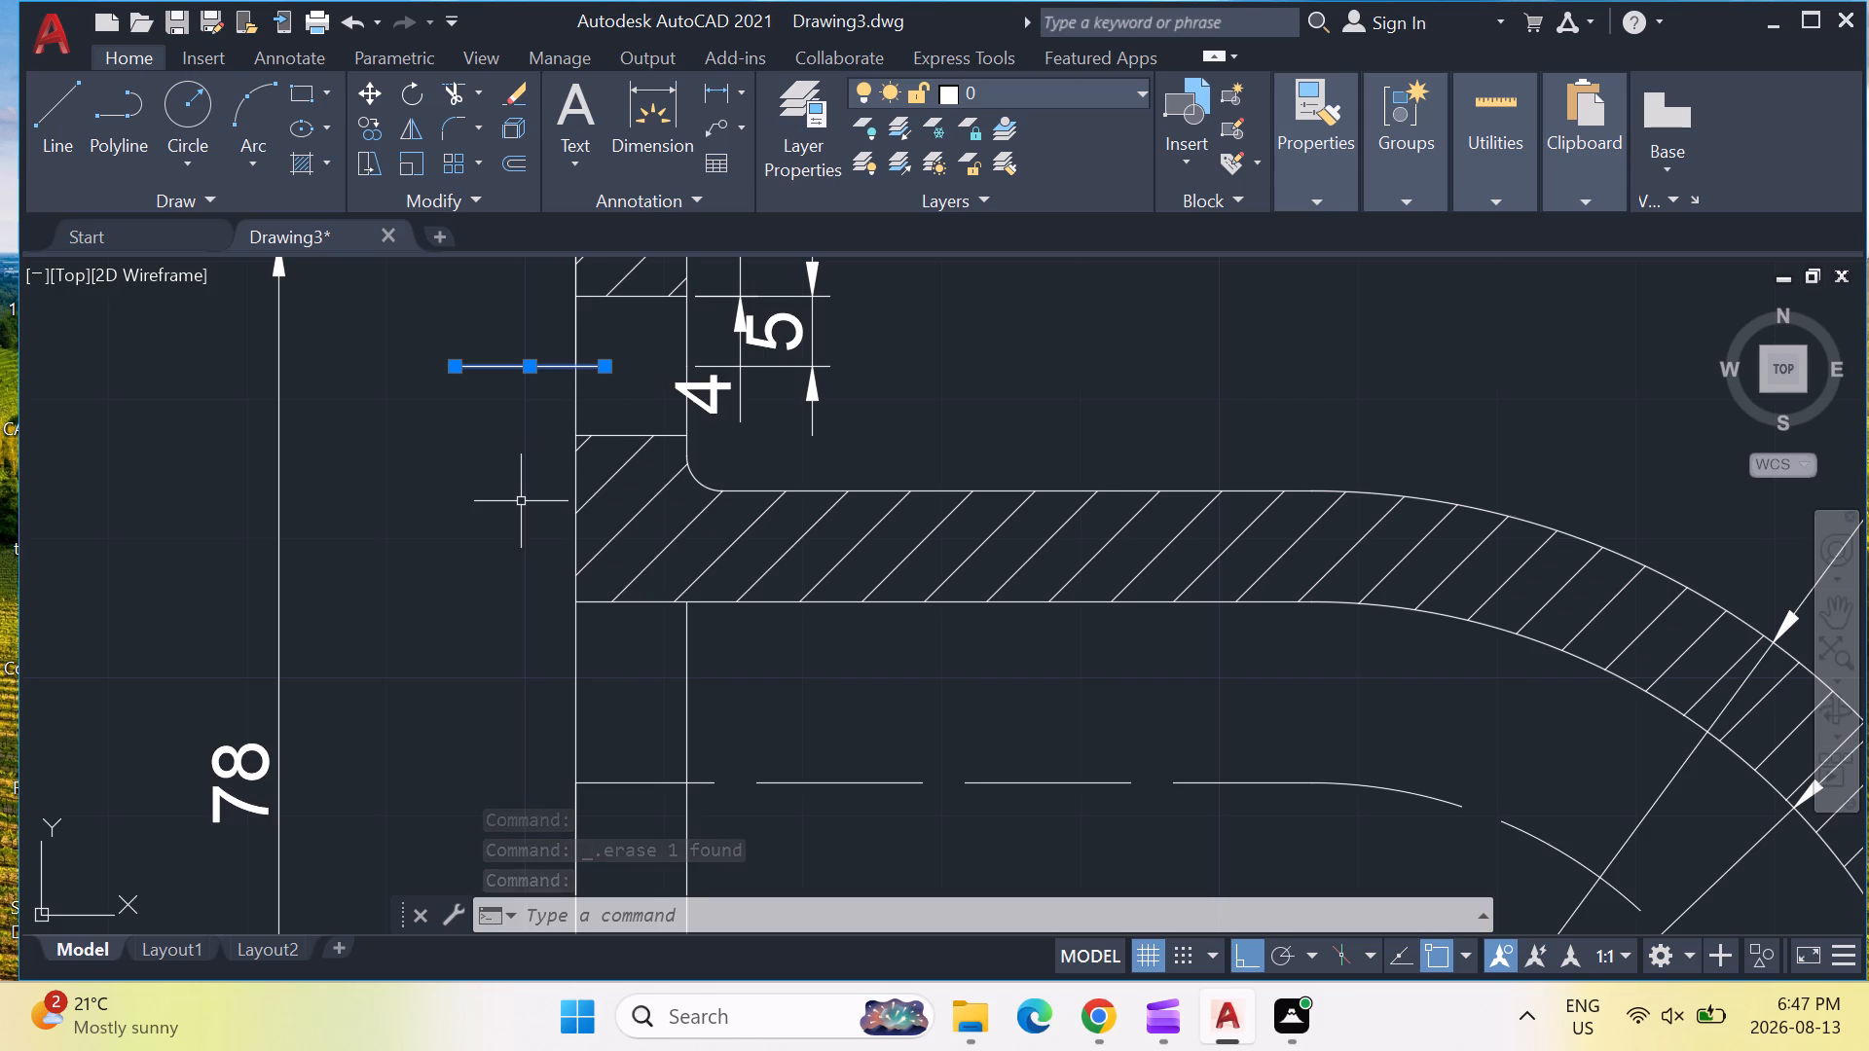
key(Escape)
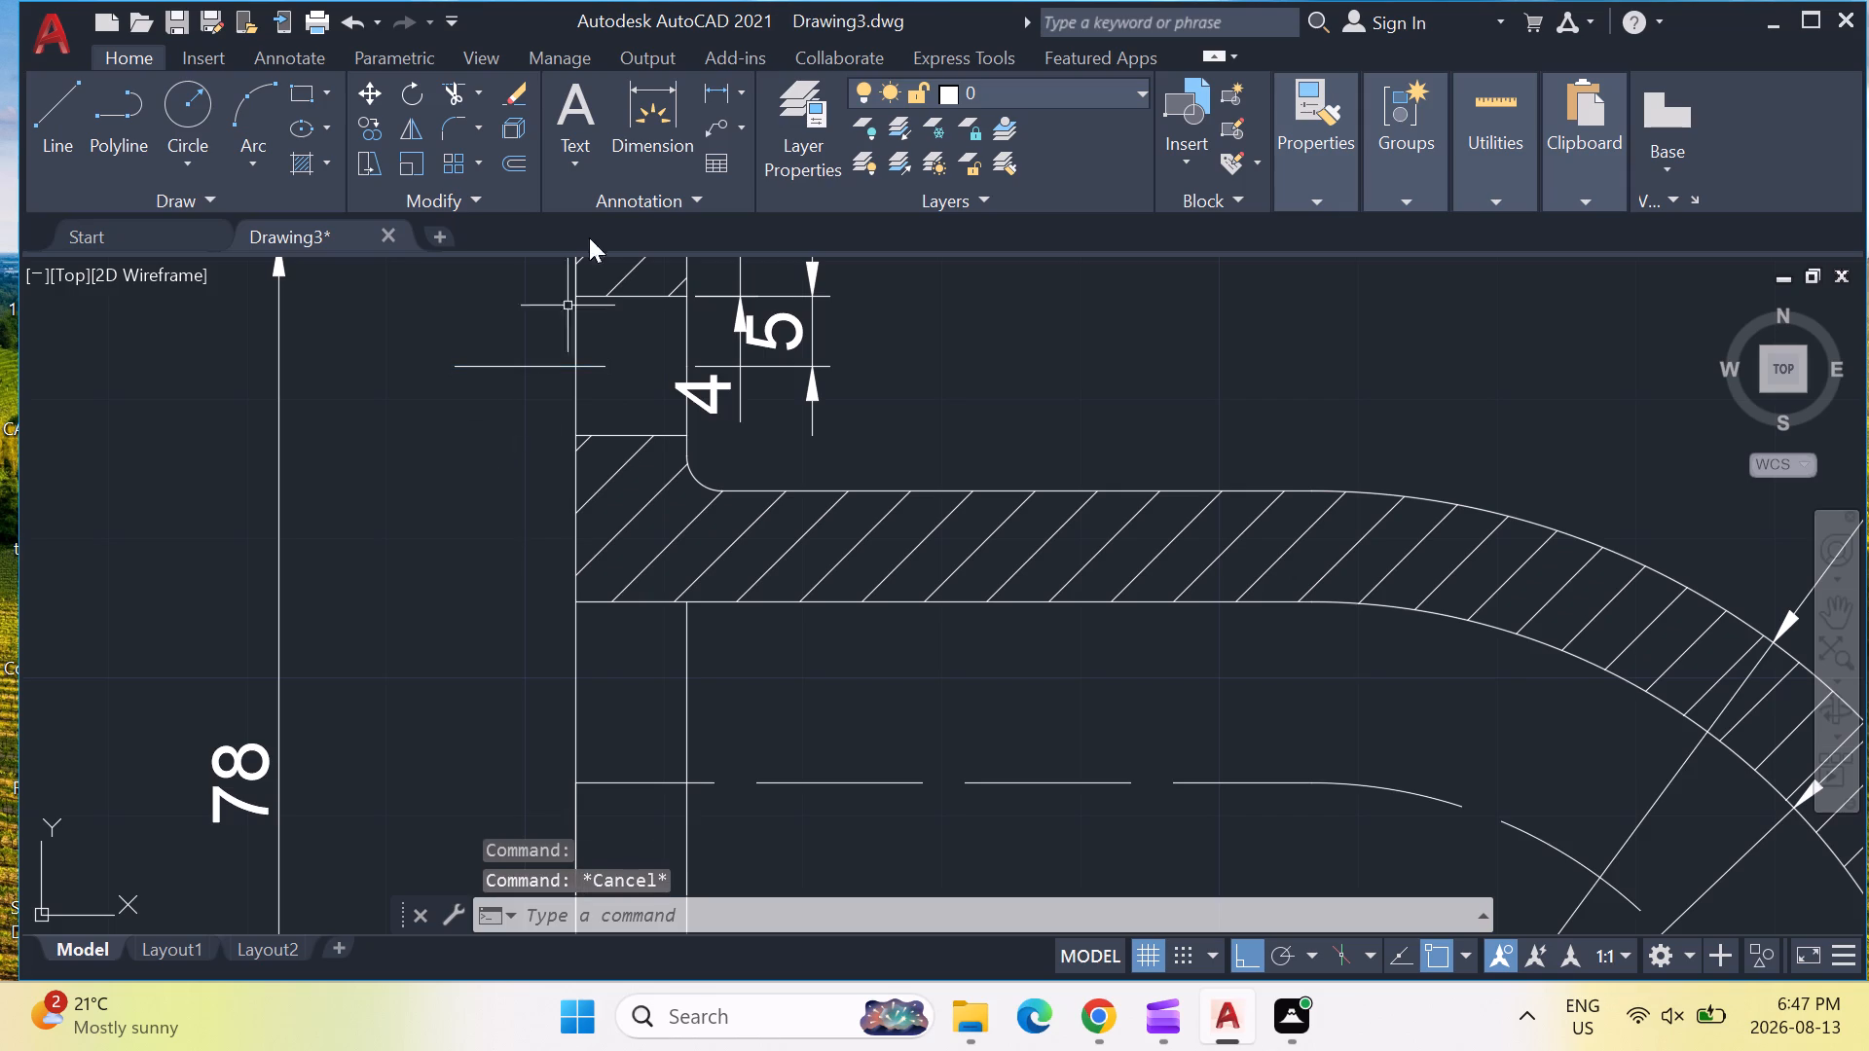
click(52, 133)
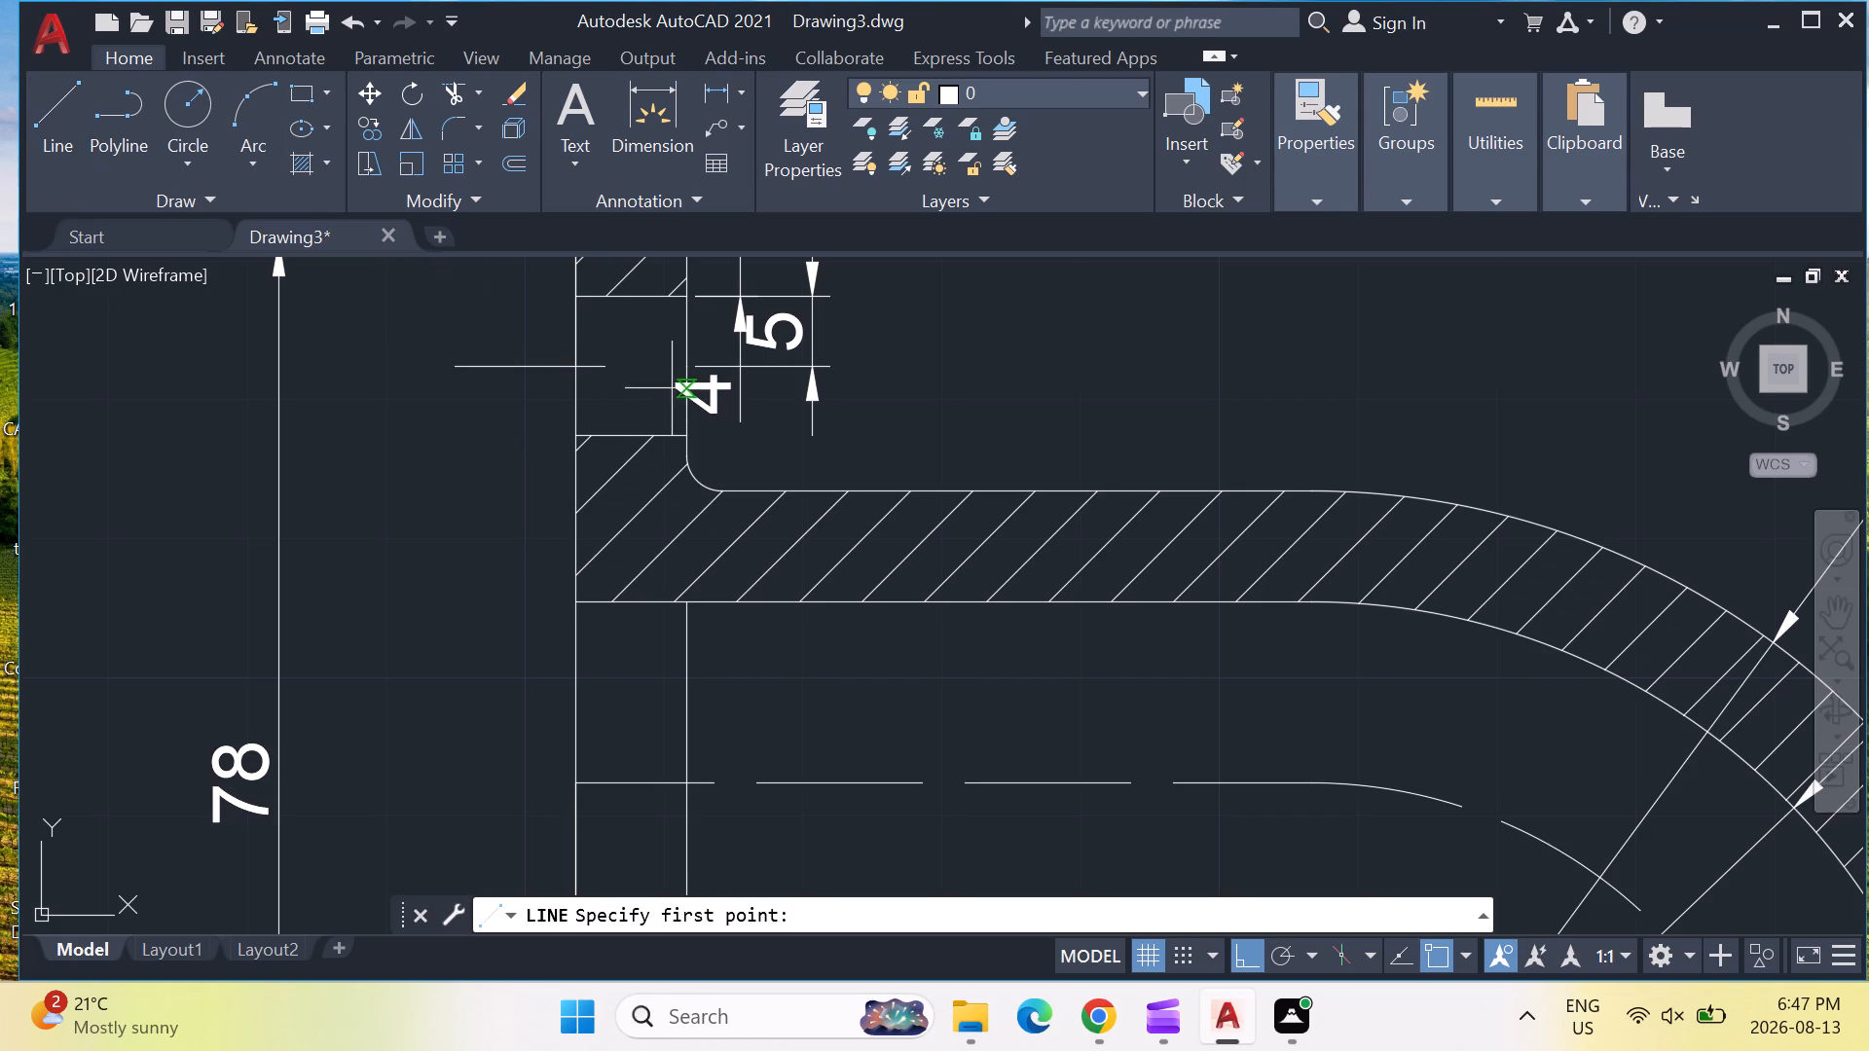
click(685, 366)
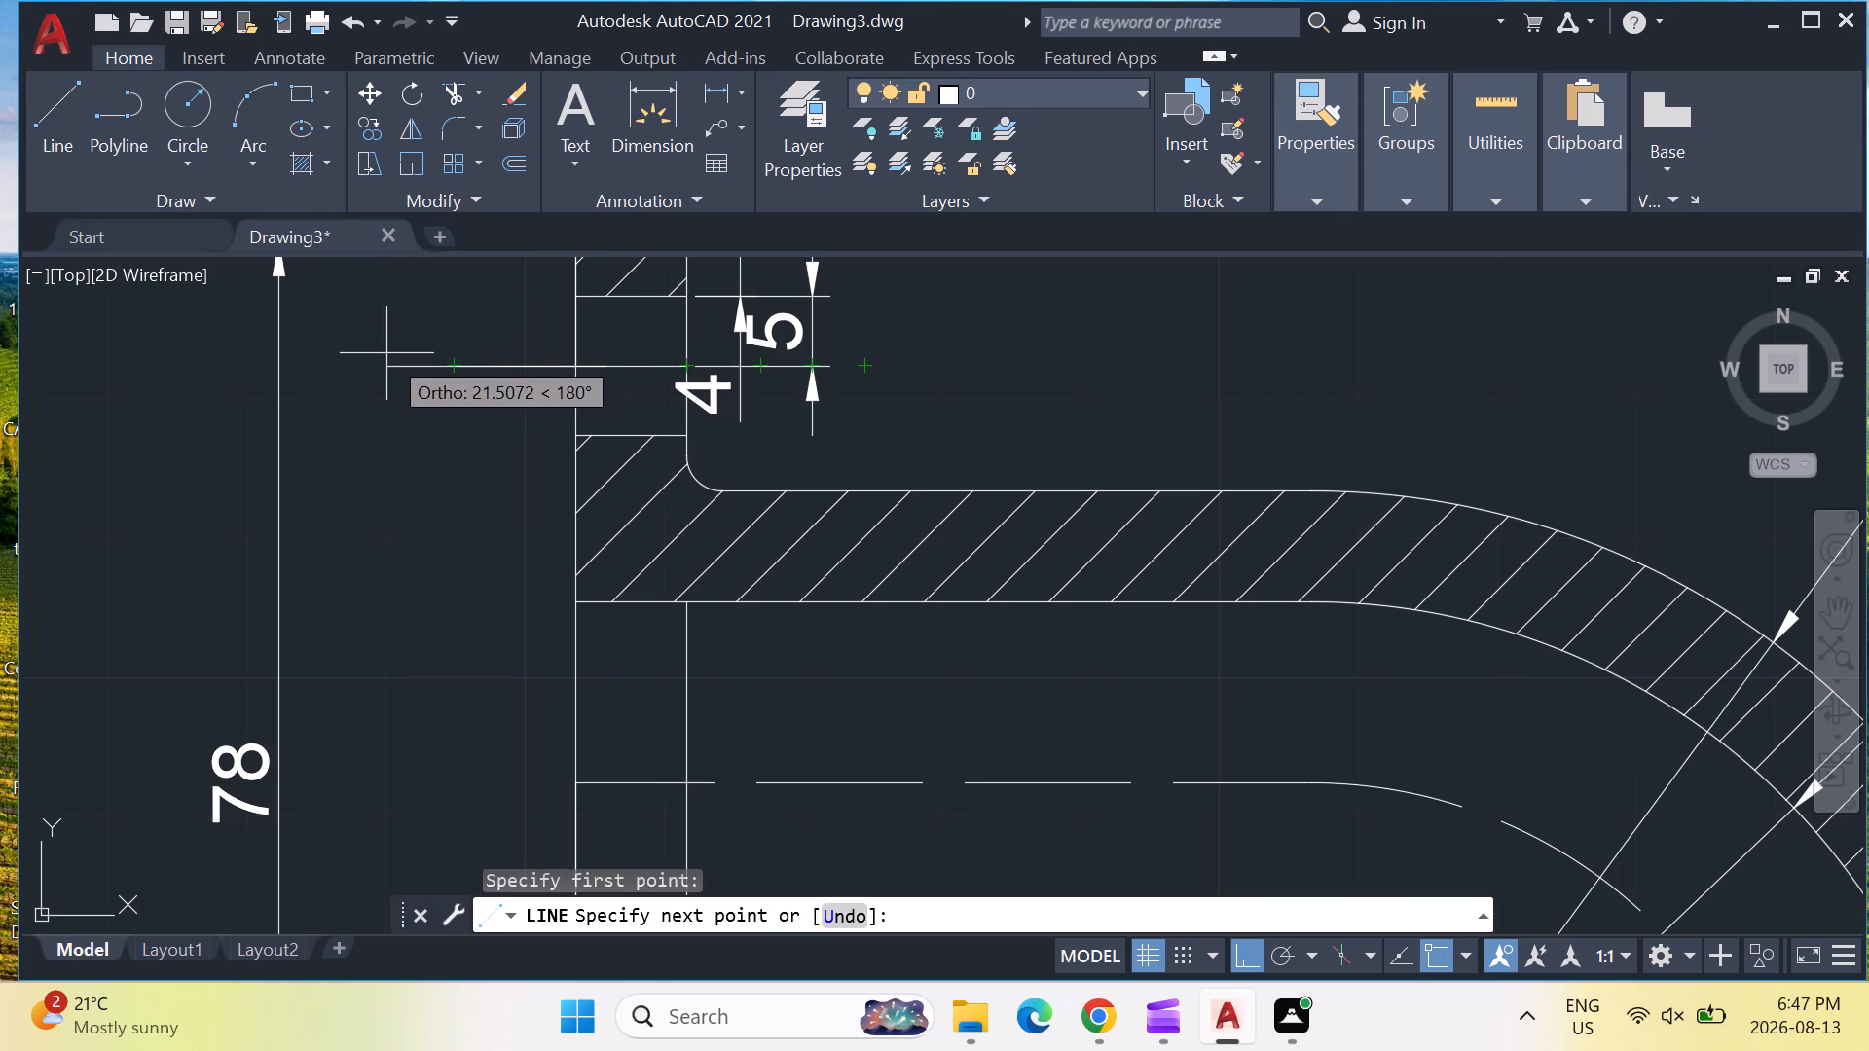
click(641, 363)
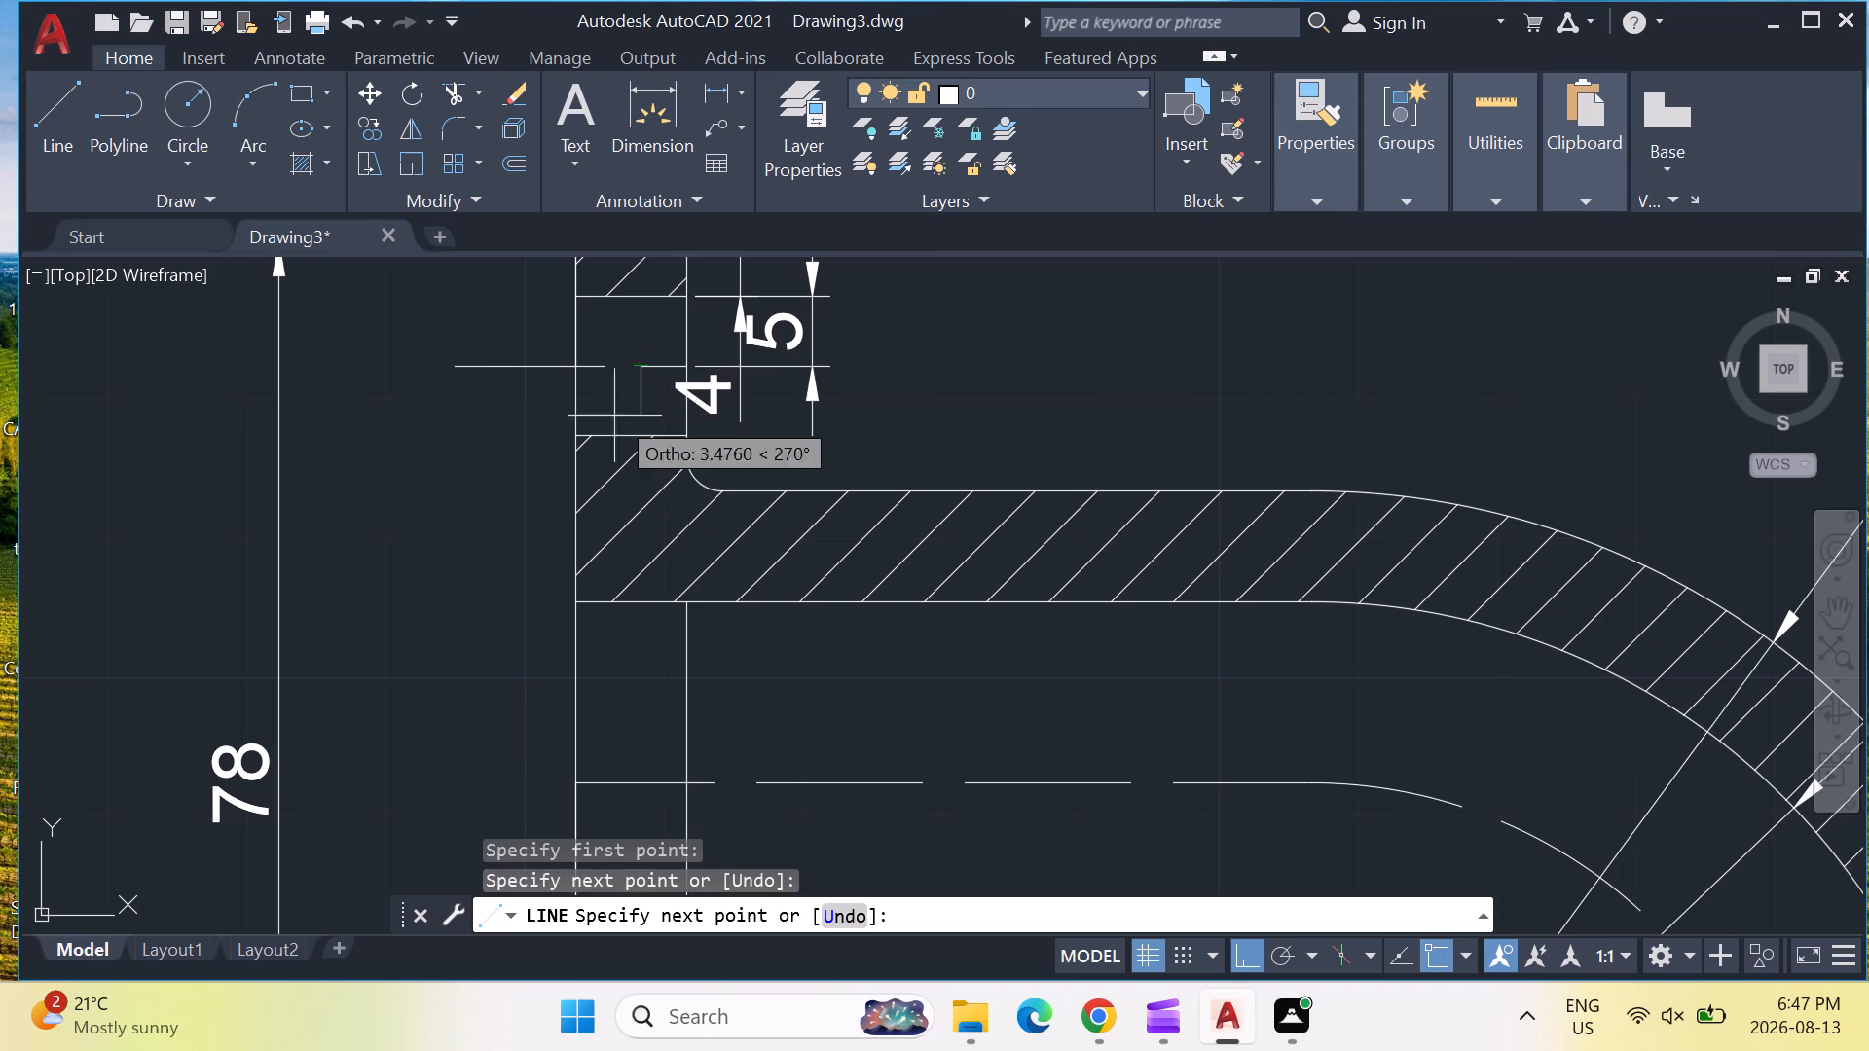
key(Escape)
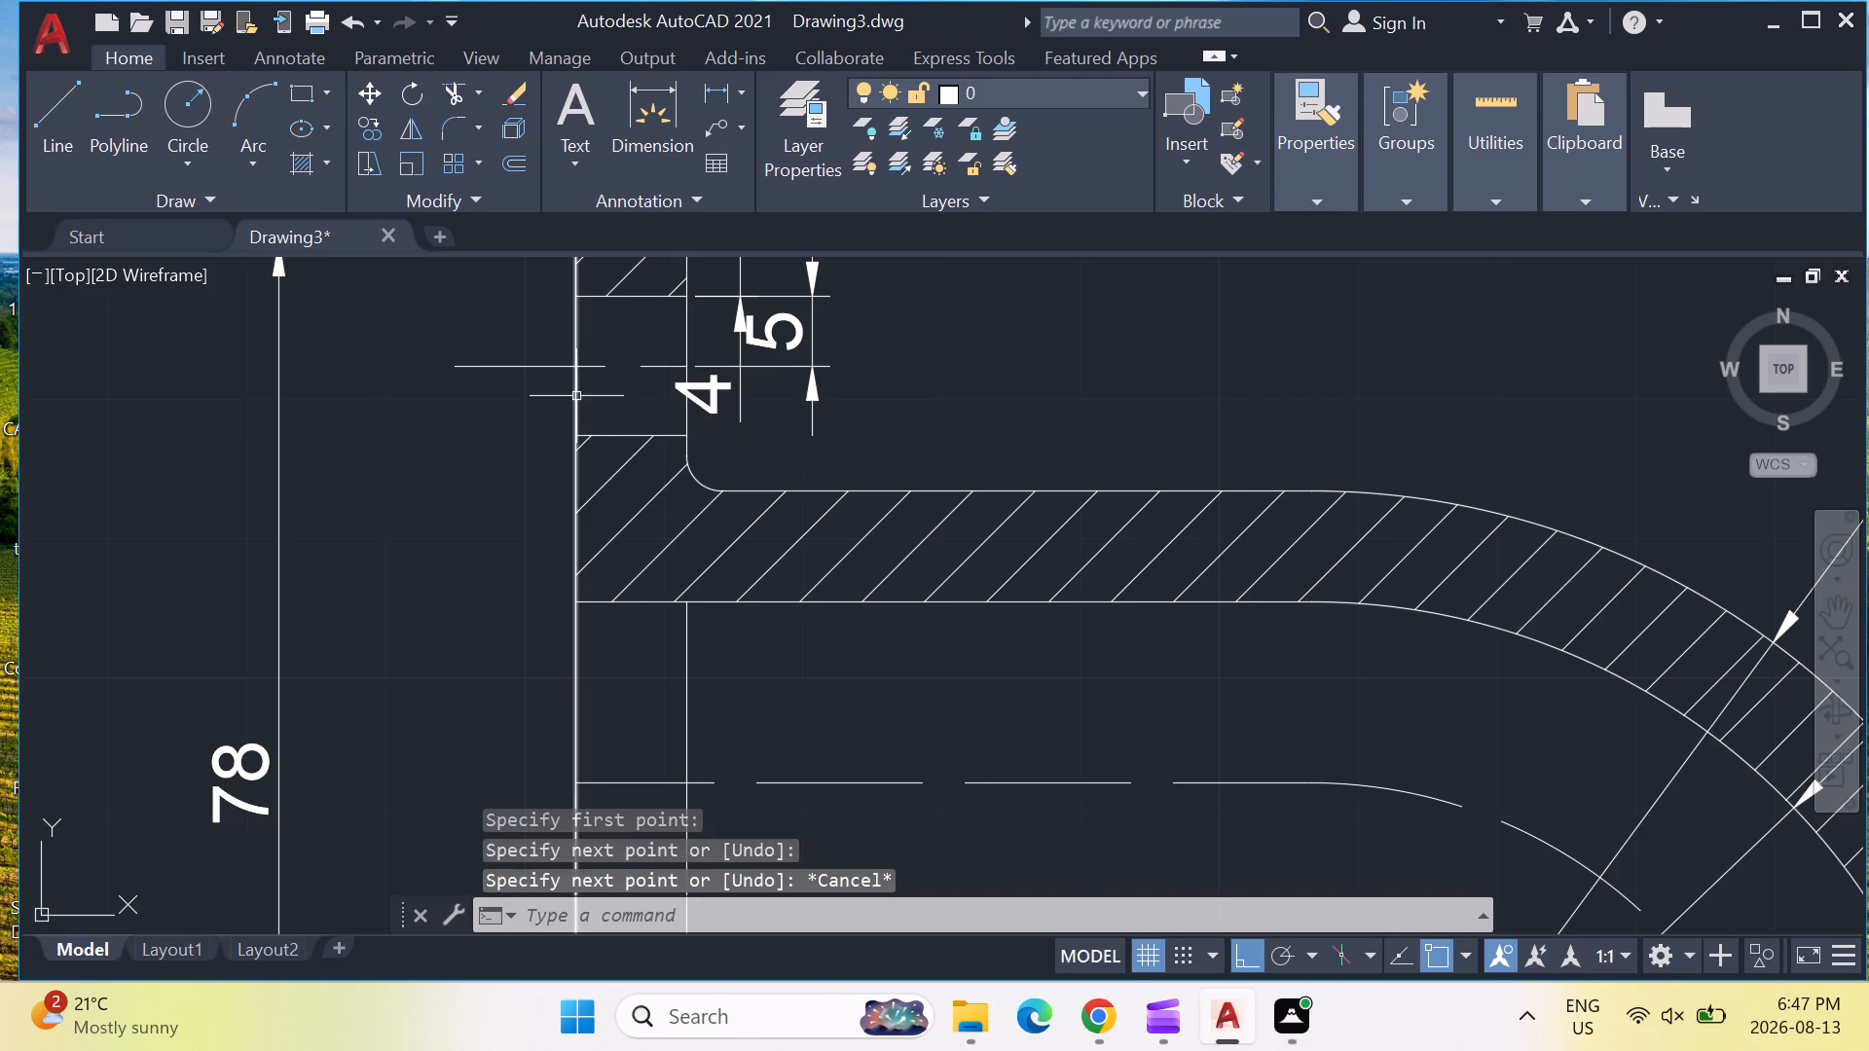
Replace the old centreline at the vertical flange's upper bolt hole with a horizontal line about 11.8 long, running outward from the short segment's end.
click(504, 366)
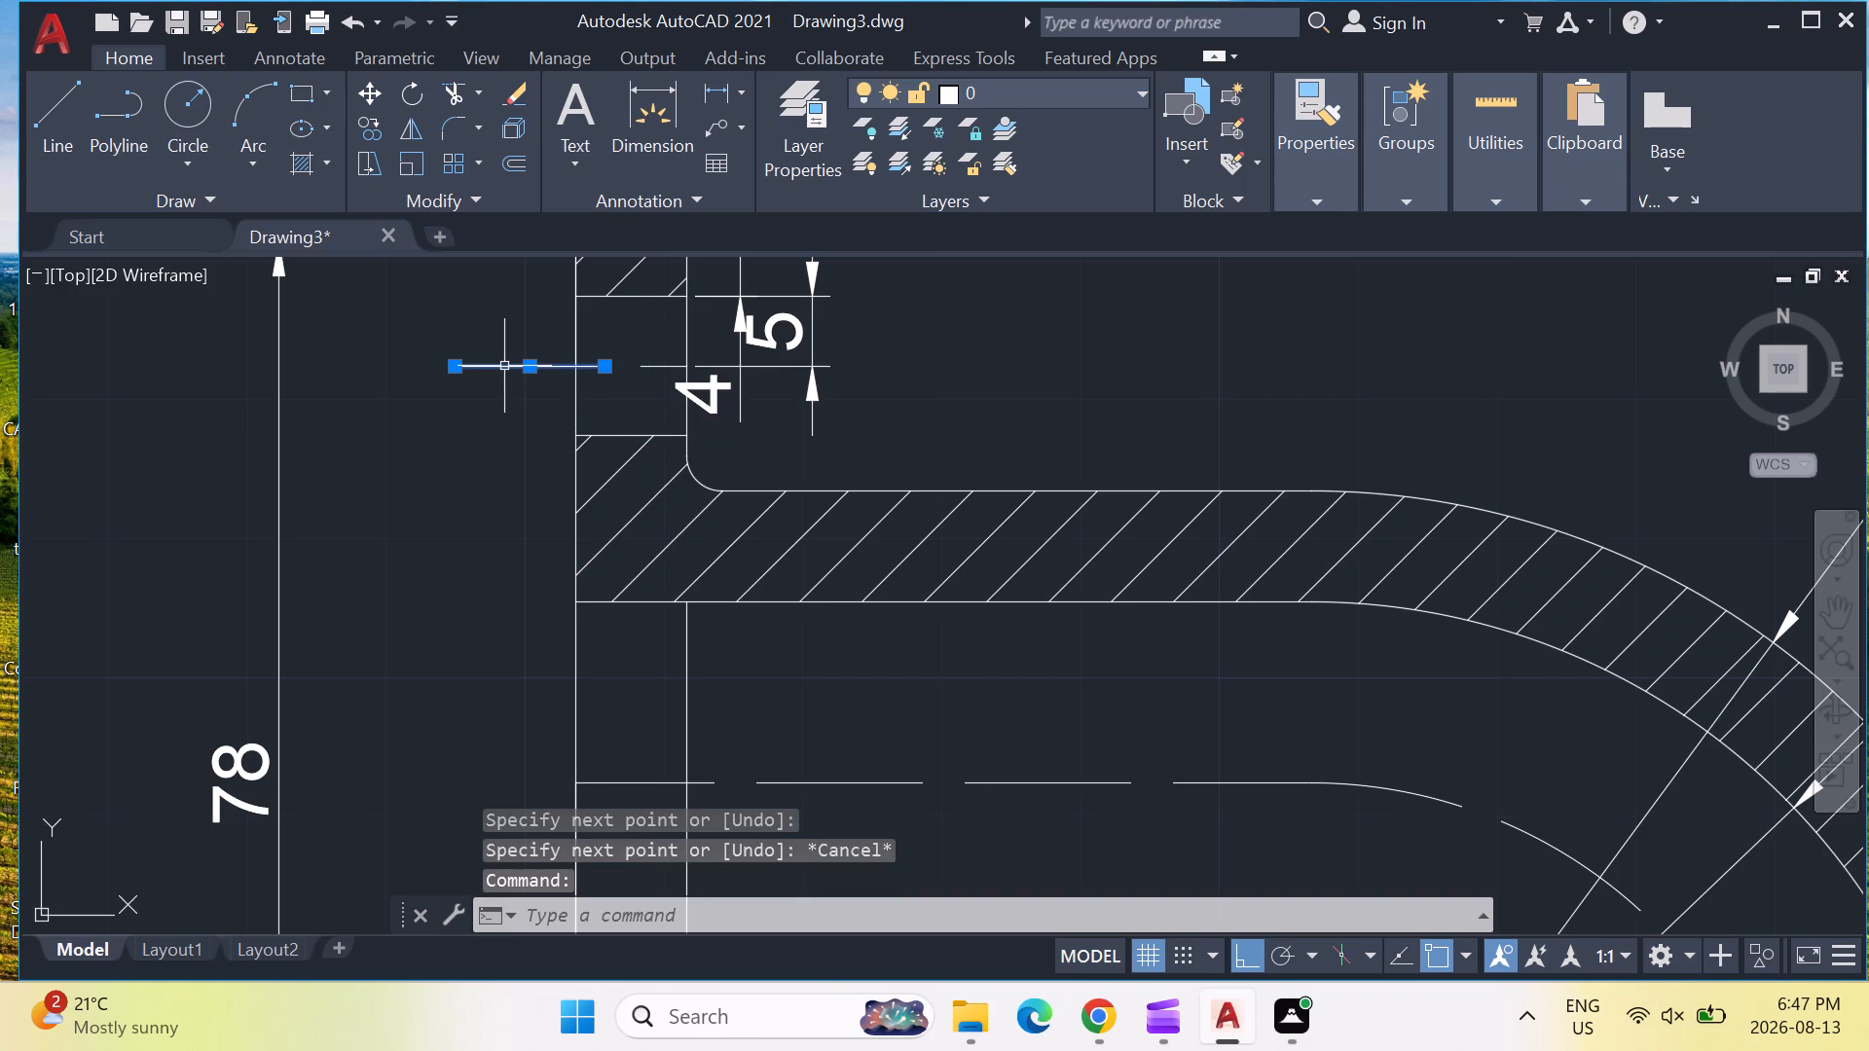
key(Delete)
click(45, 143)
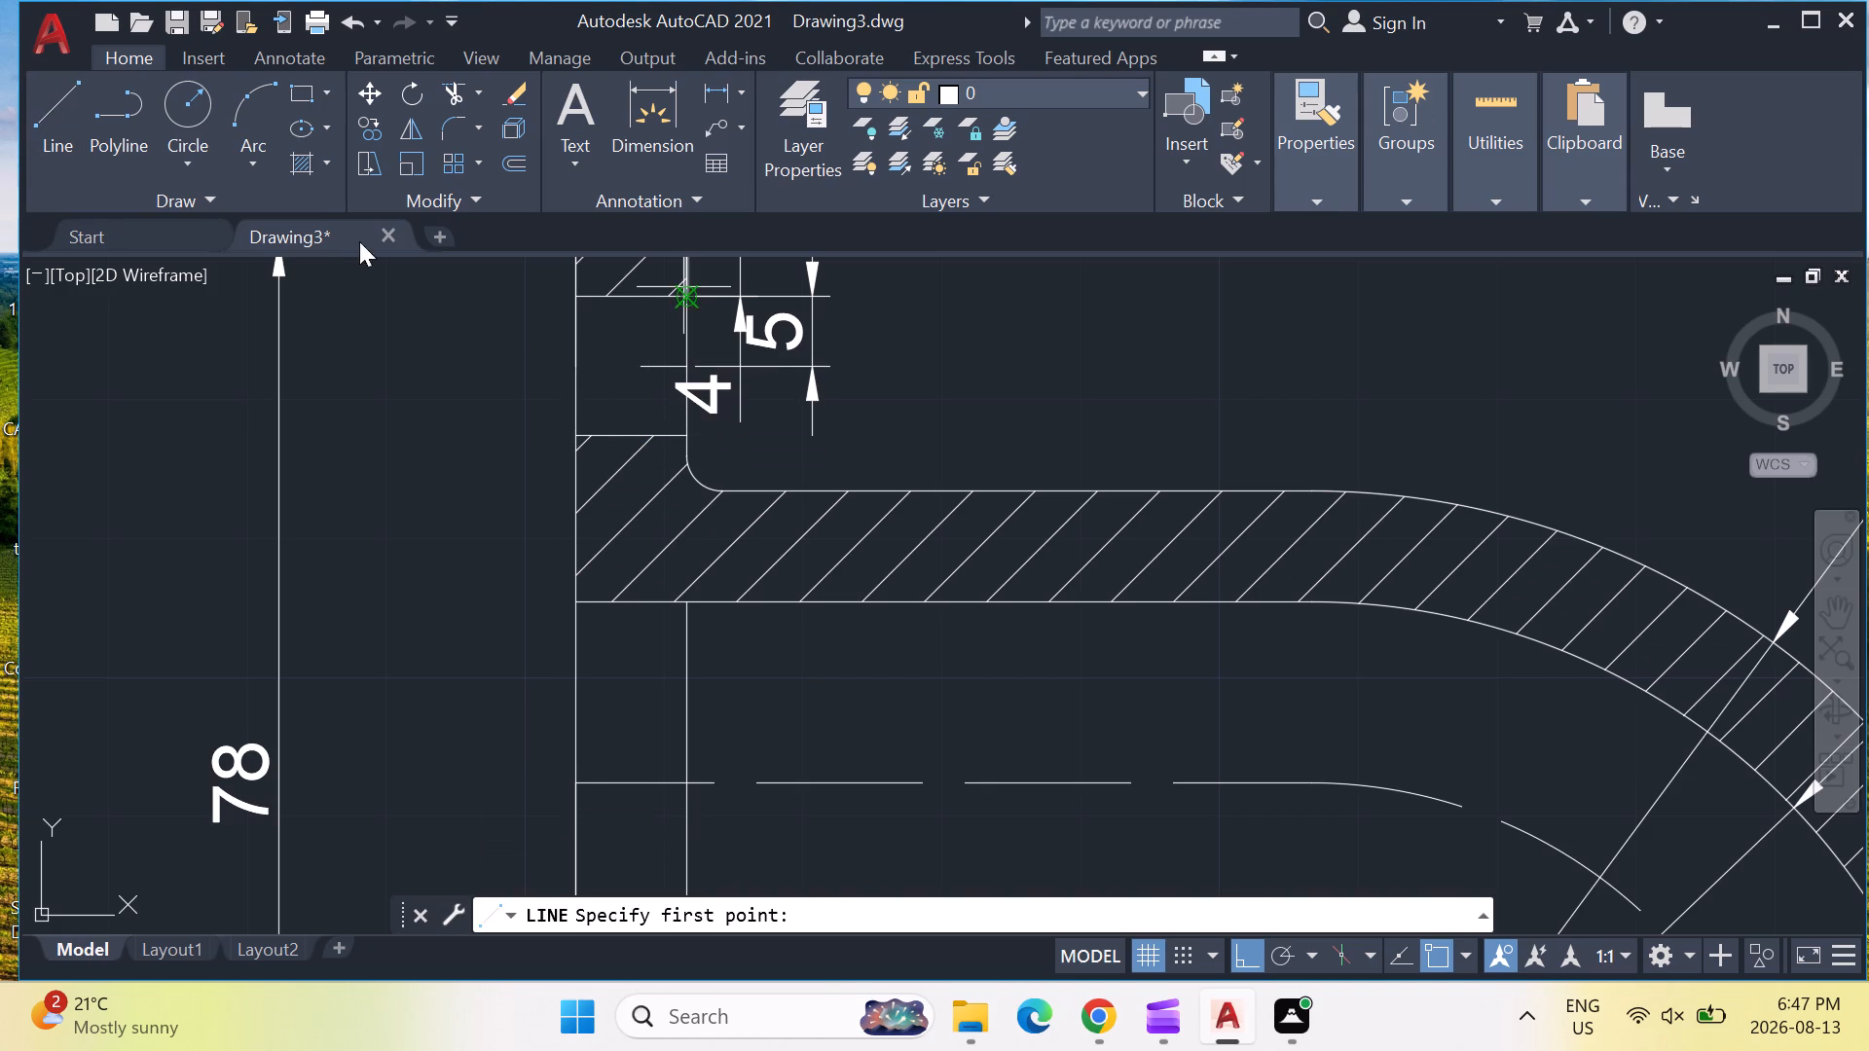
click(637, 373)
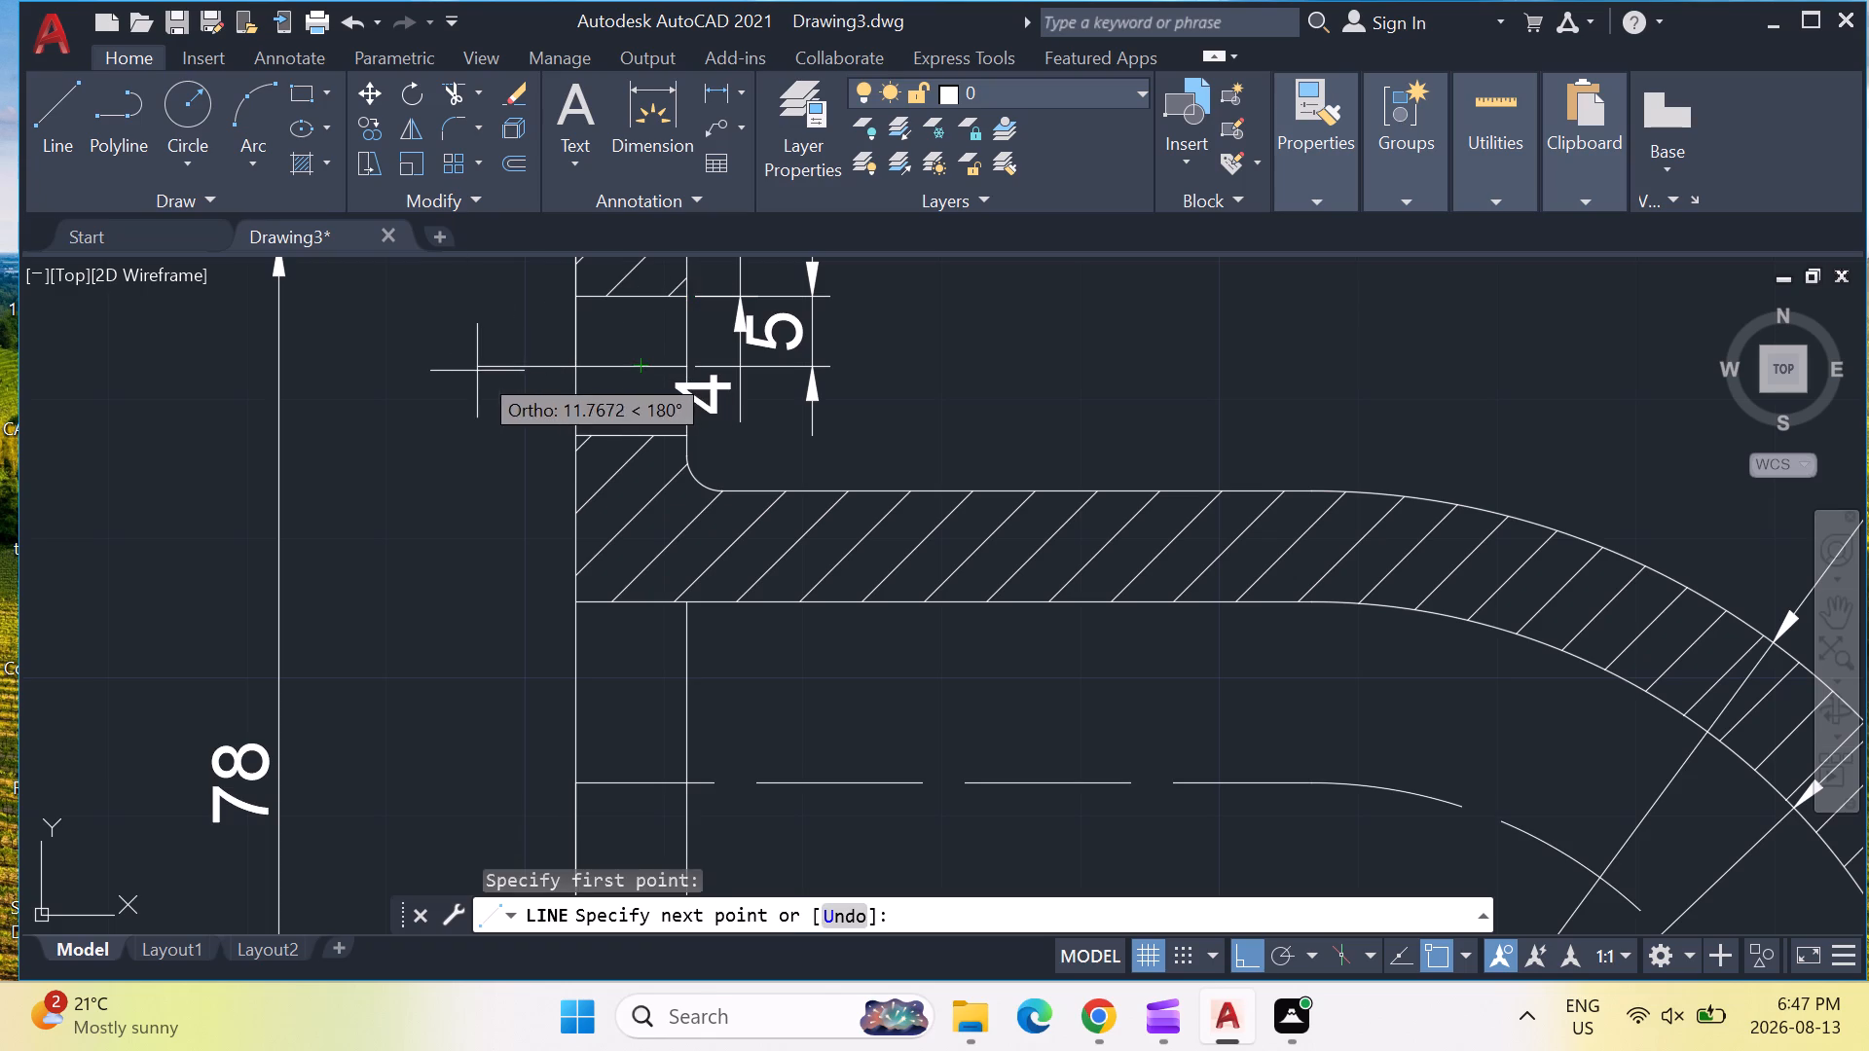
click(477, 371)
key(Escape)
key(Escape)
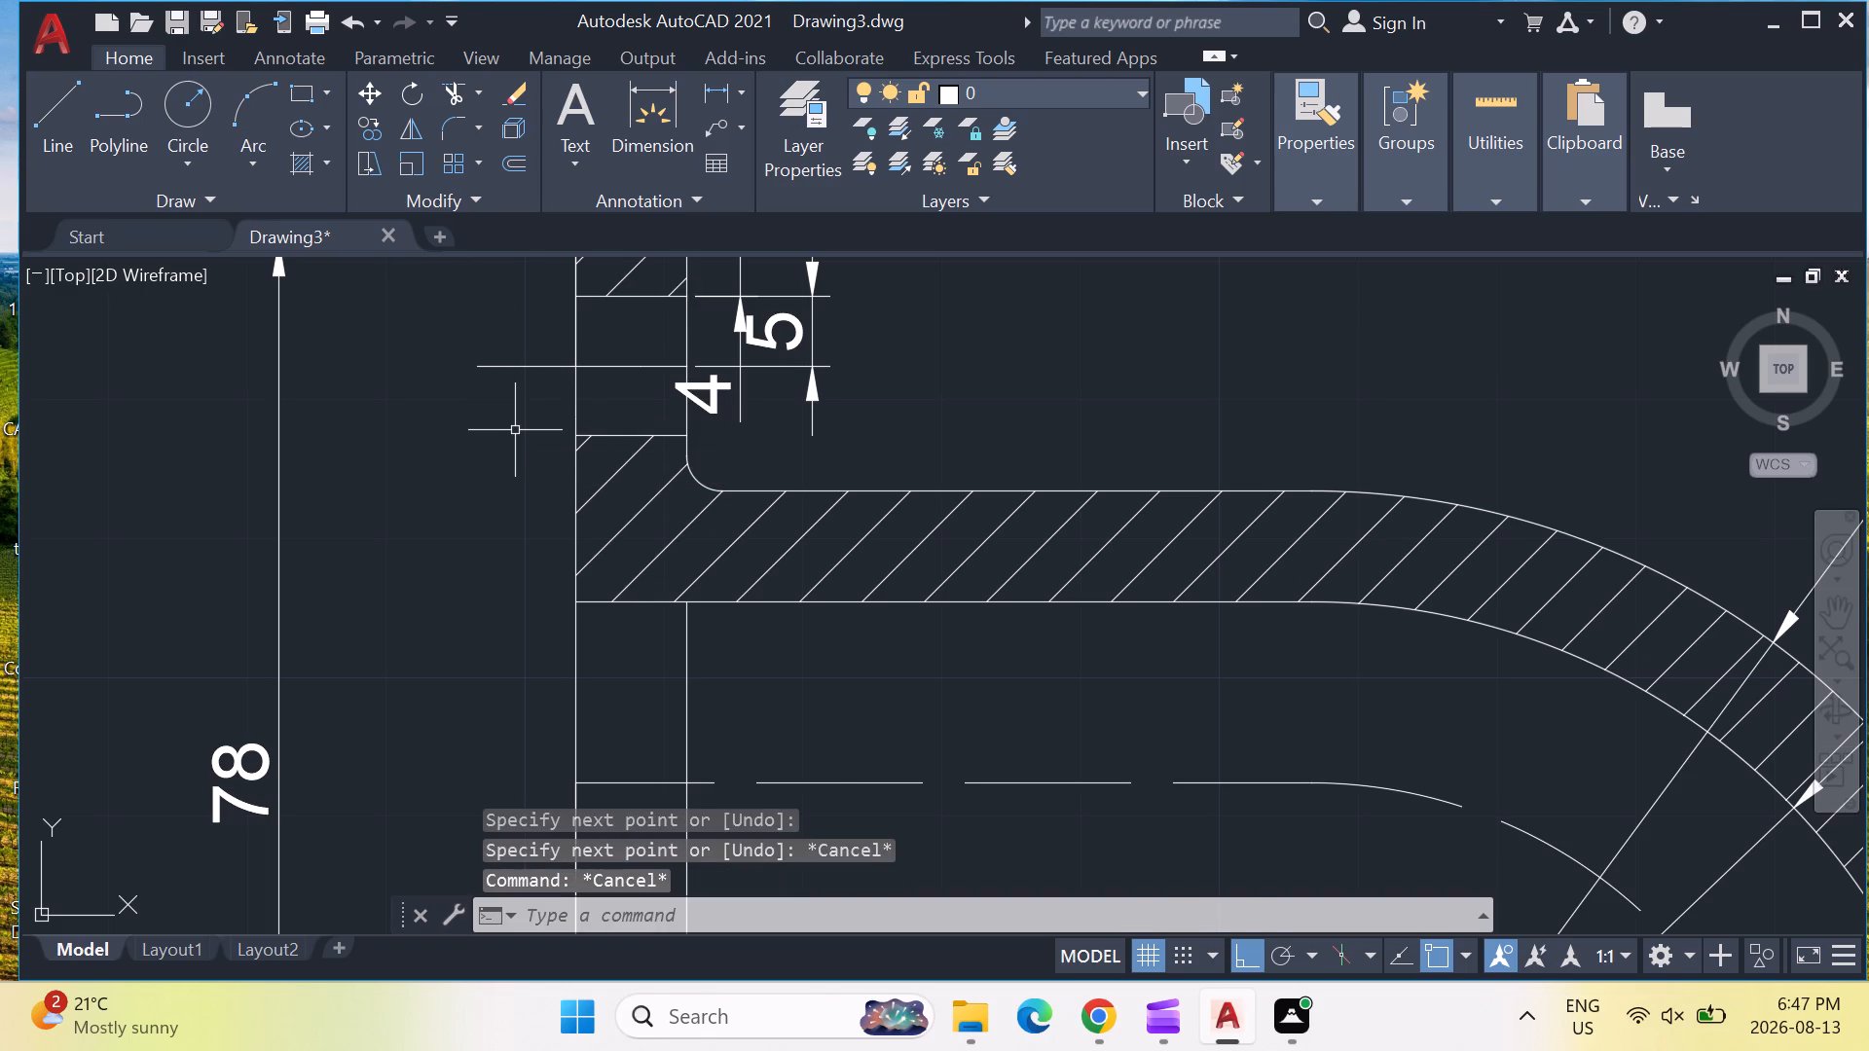
Join the two collinear segments through the vertical flange's upper bolt hole into one line.
scroll(711, 468, down, 1)
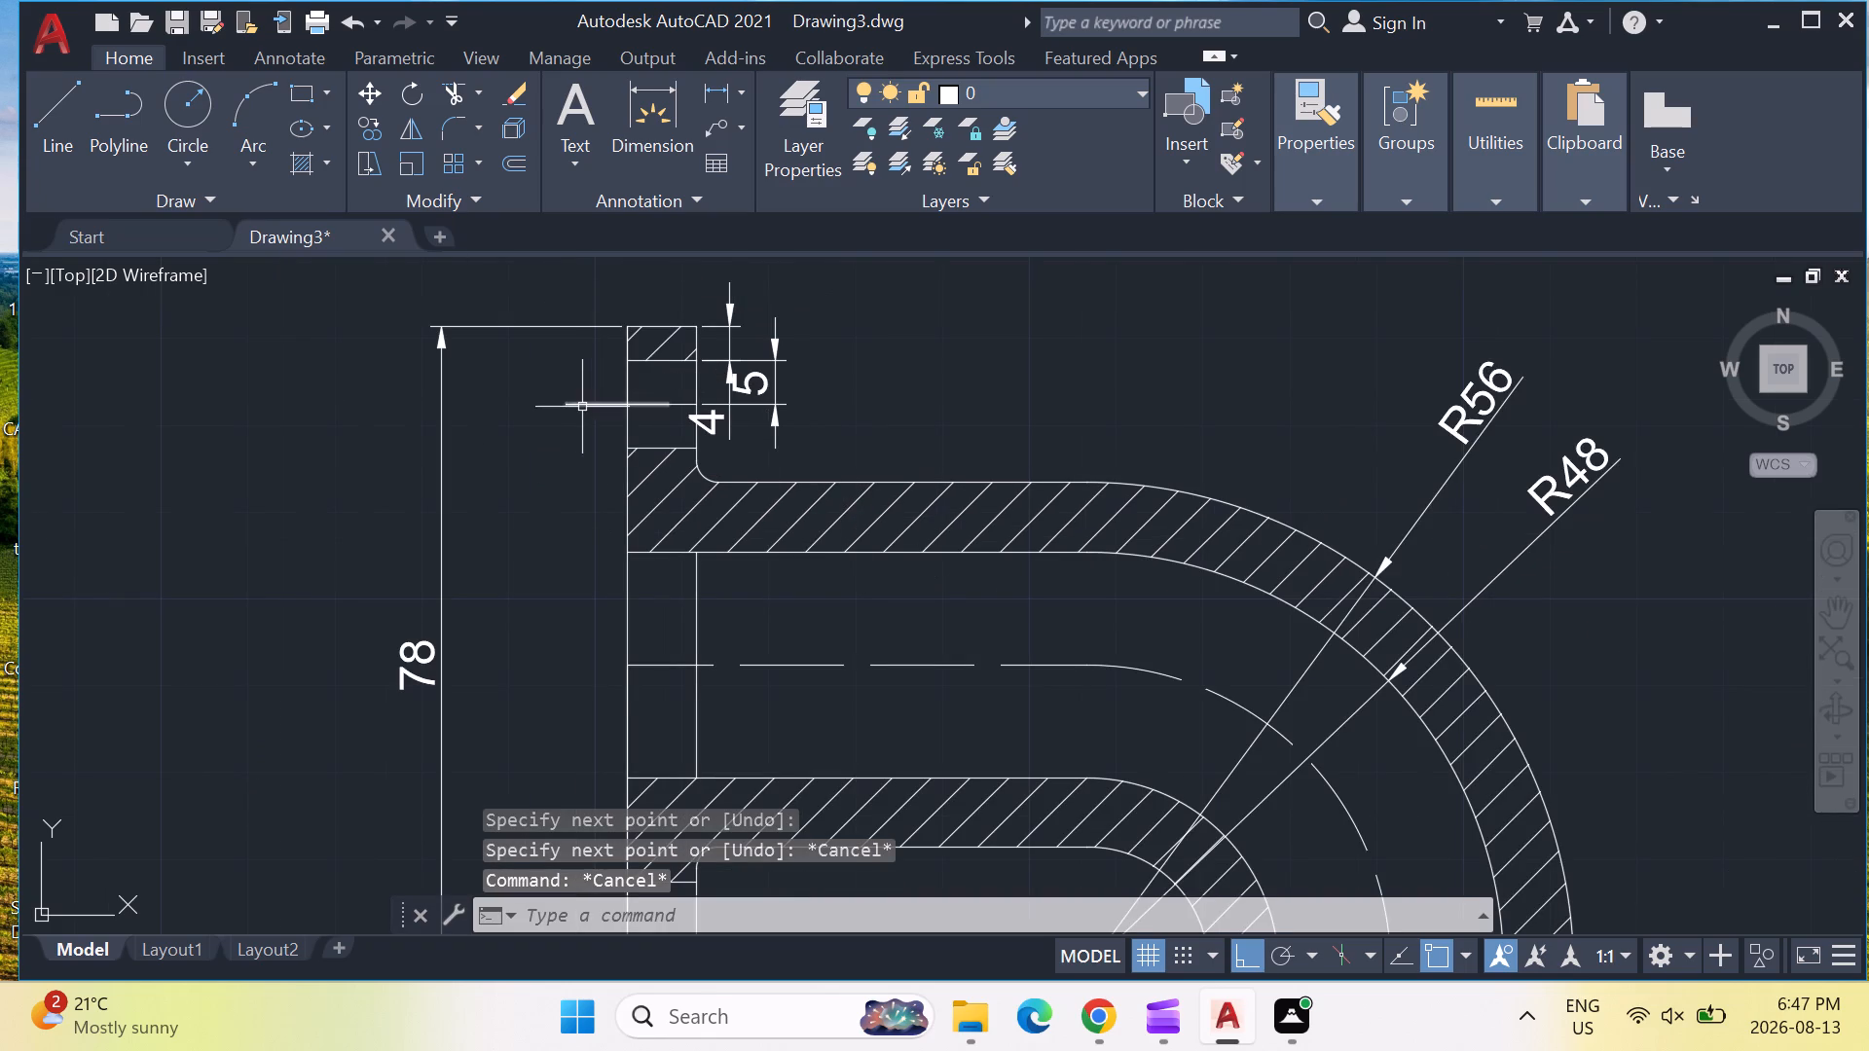
click(582, 405)
scroll(648, 394, up, 3)
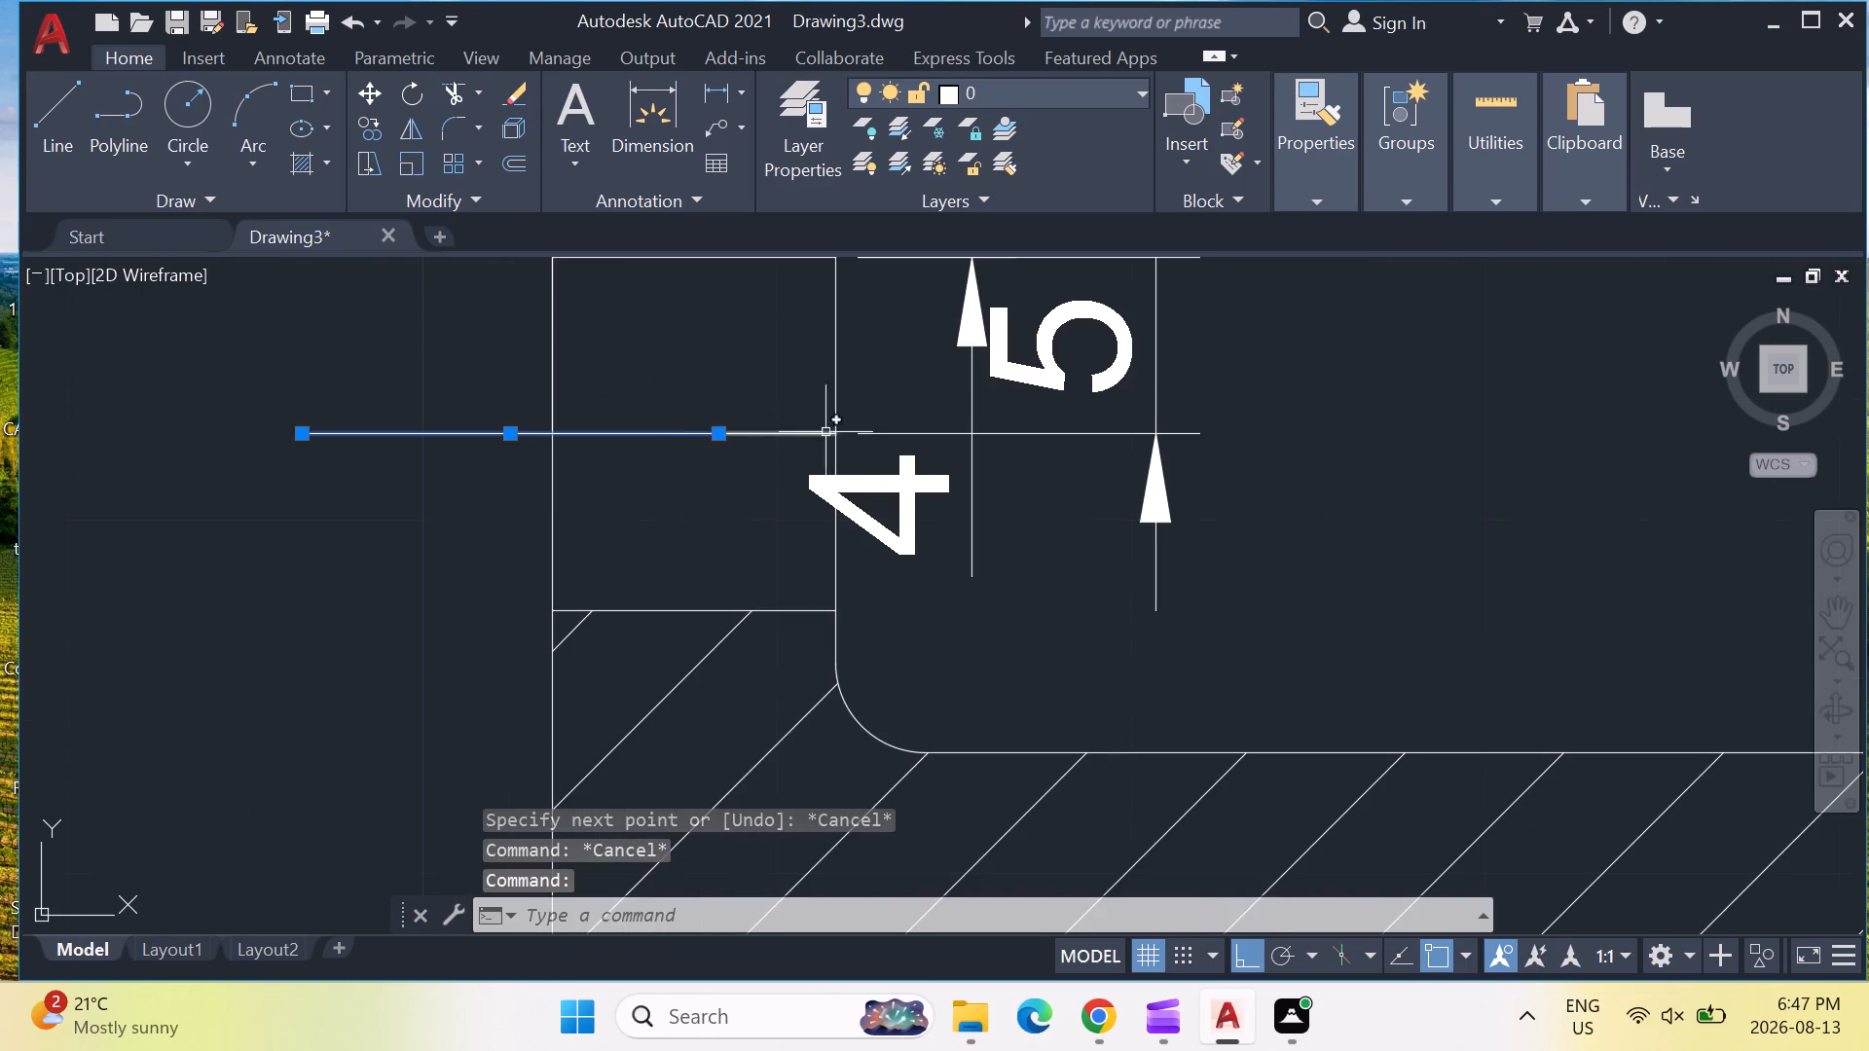
click(772, 434)
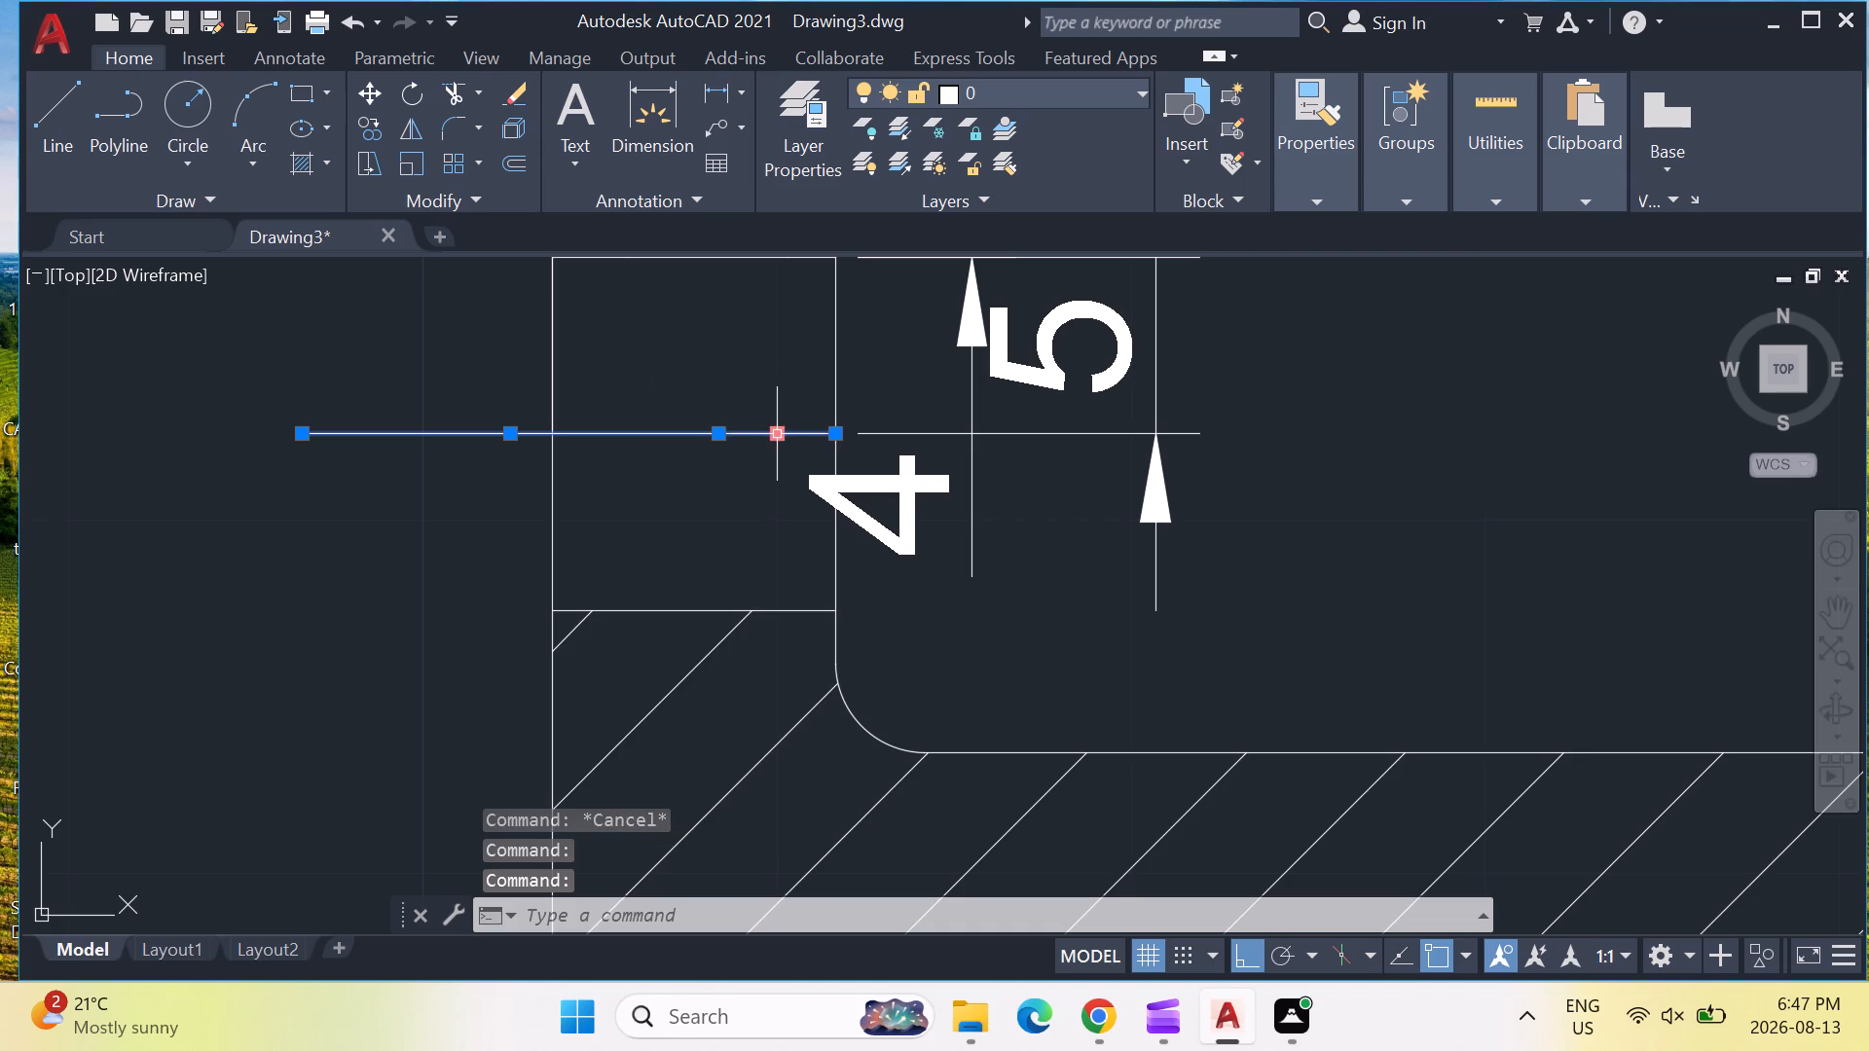
key(j)
key(Return)
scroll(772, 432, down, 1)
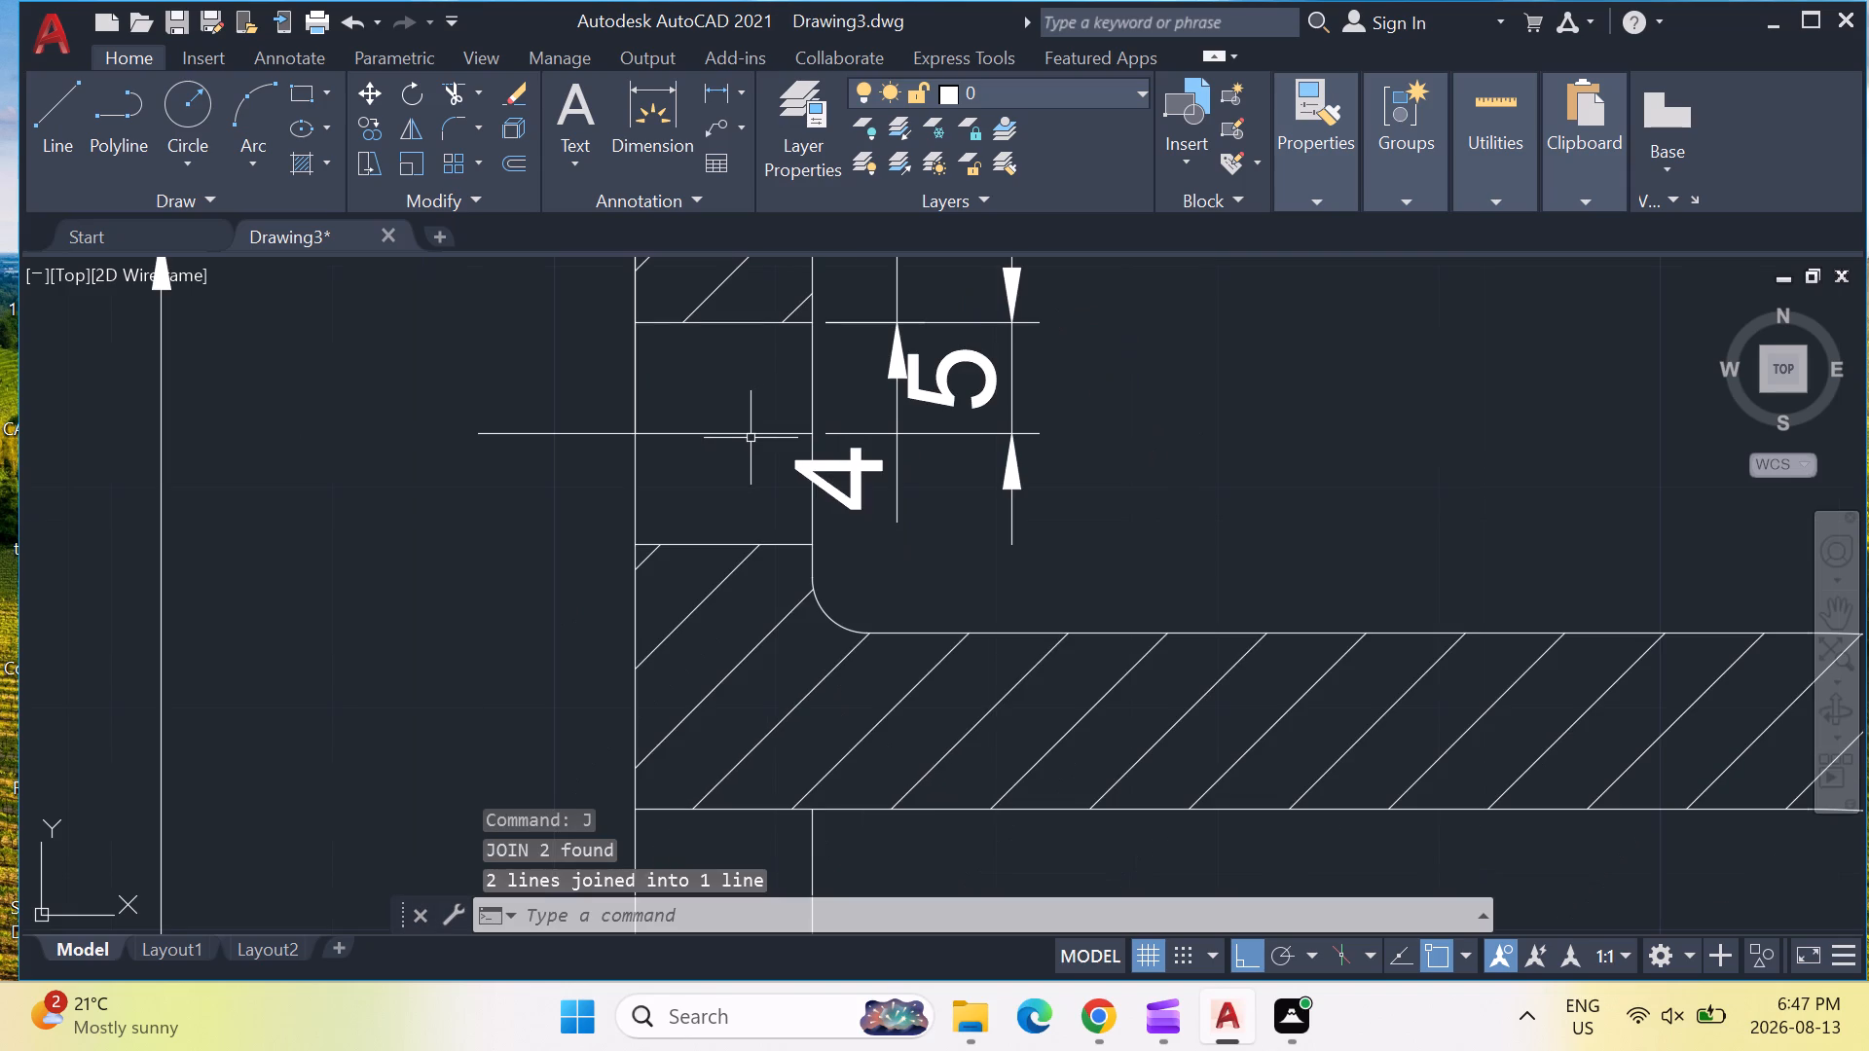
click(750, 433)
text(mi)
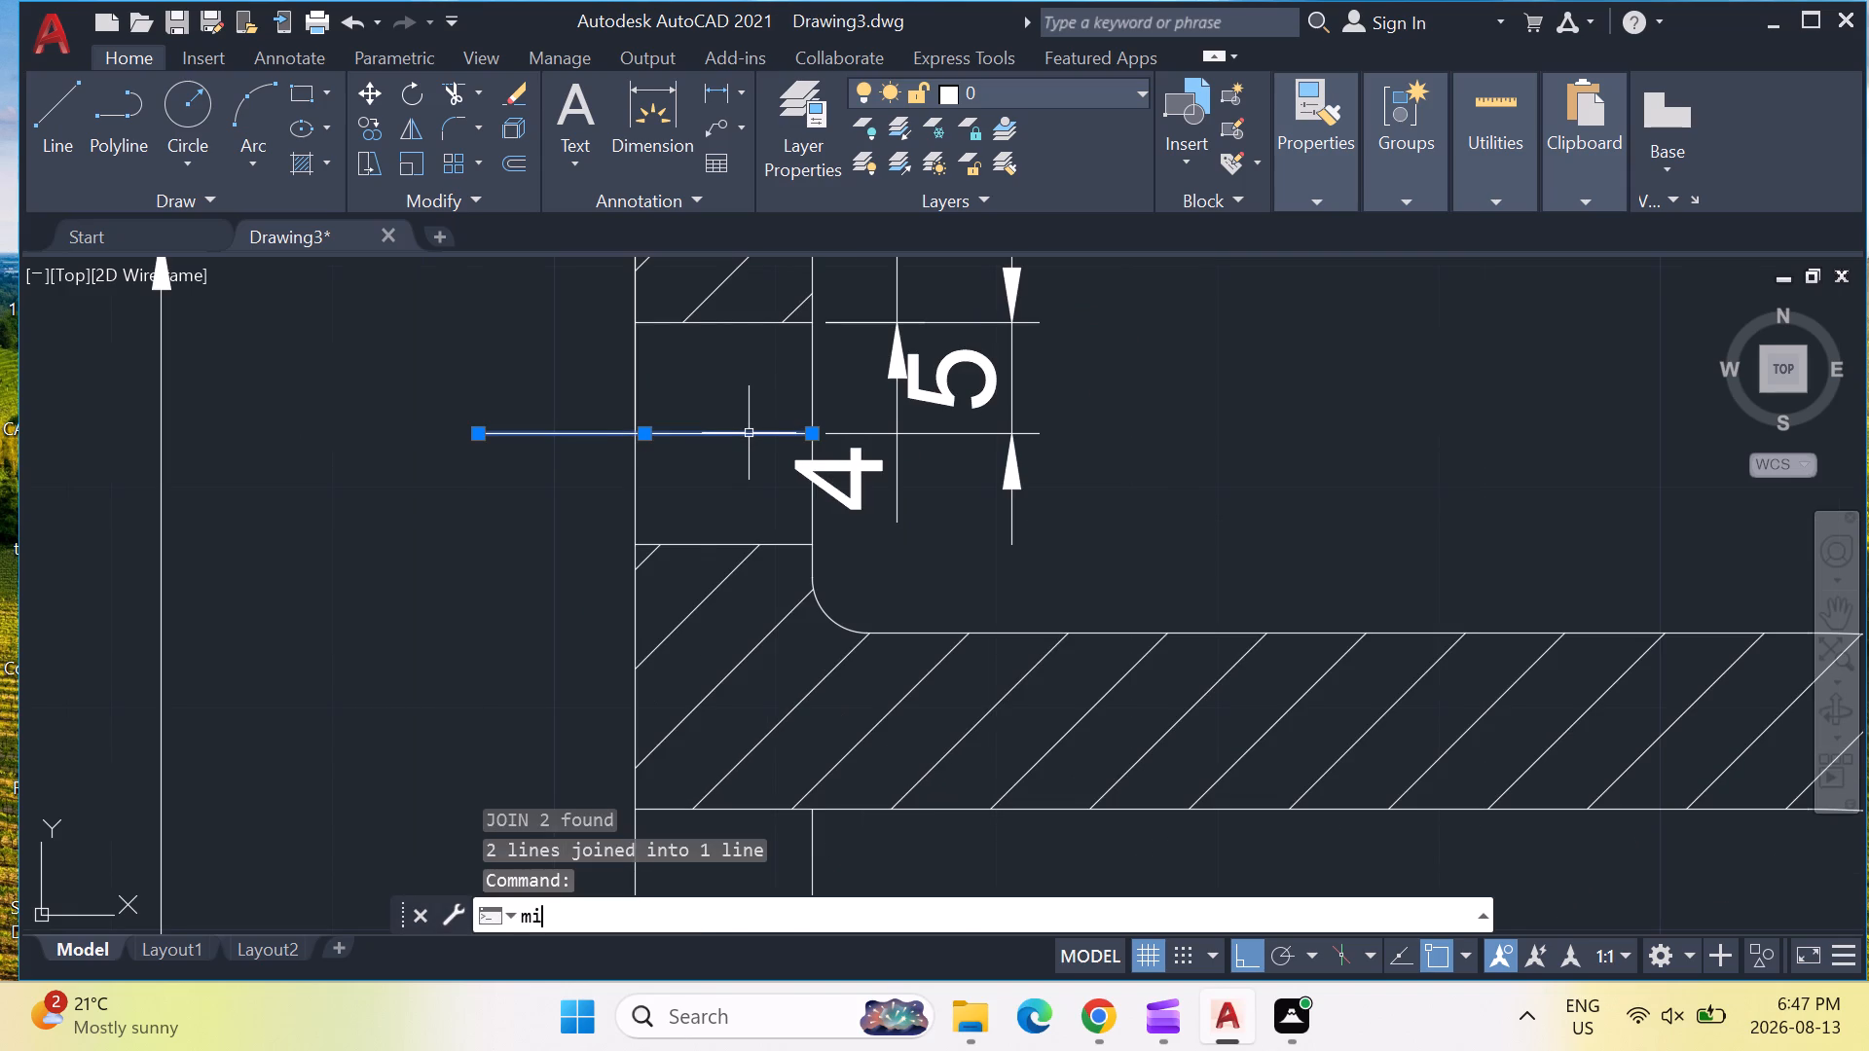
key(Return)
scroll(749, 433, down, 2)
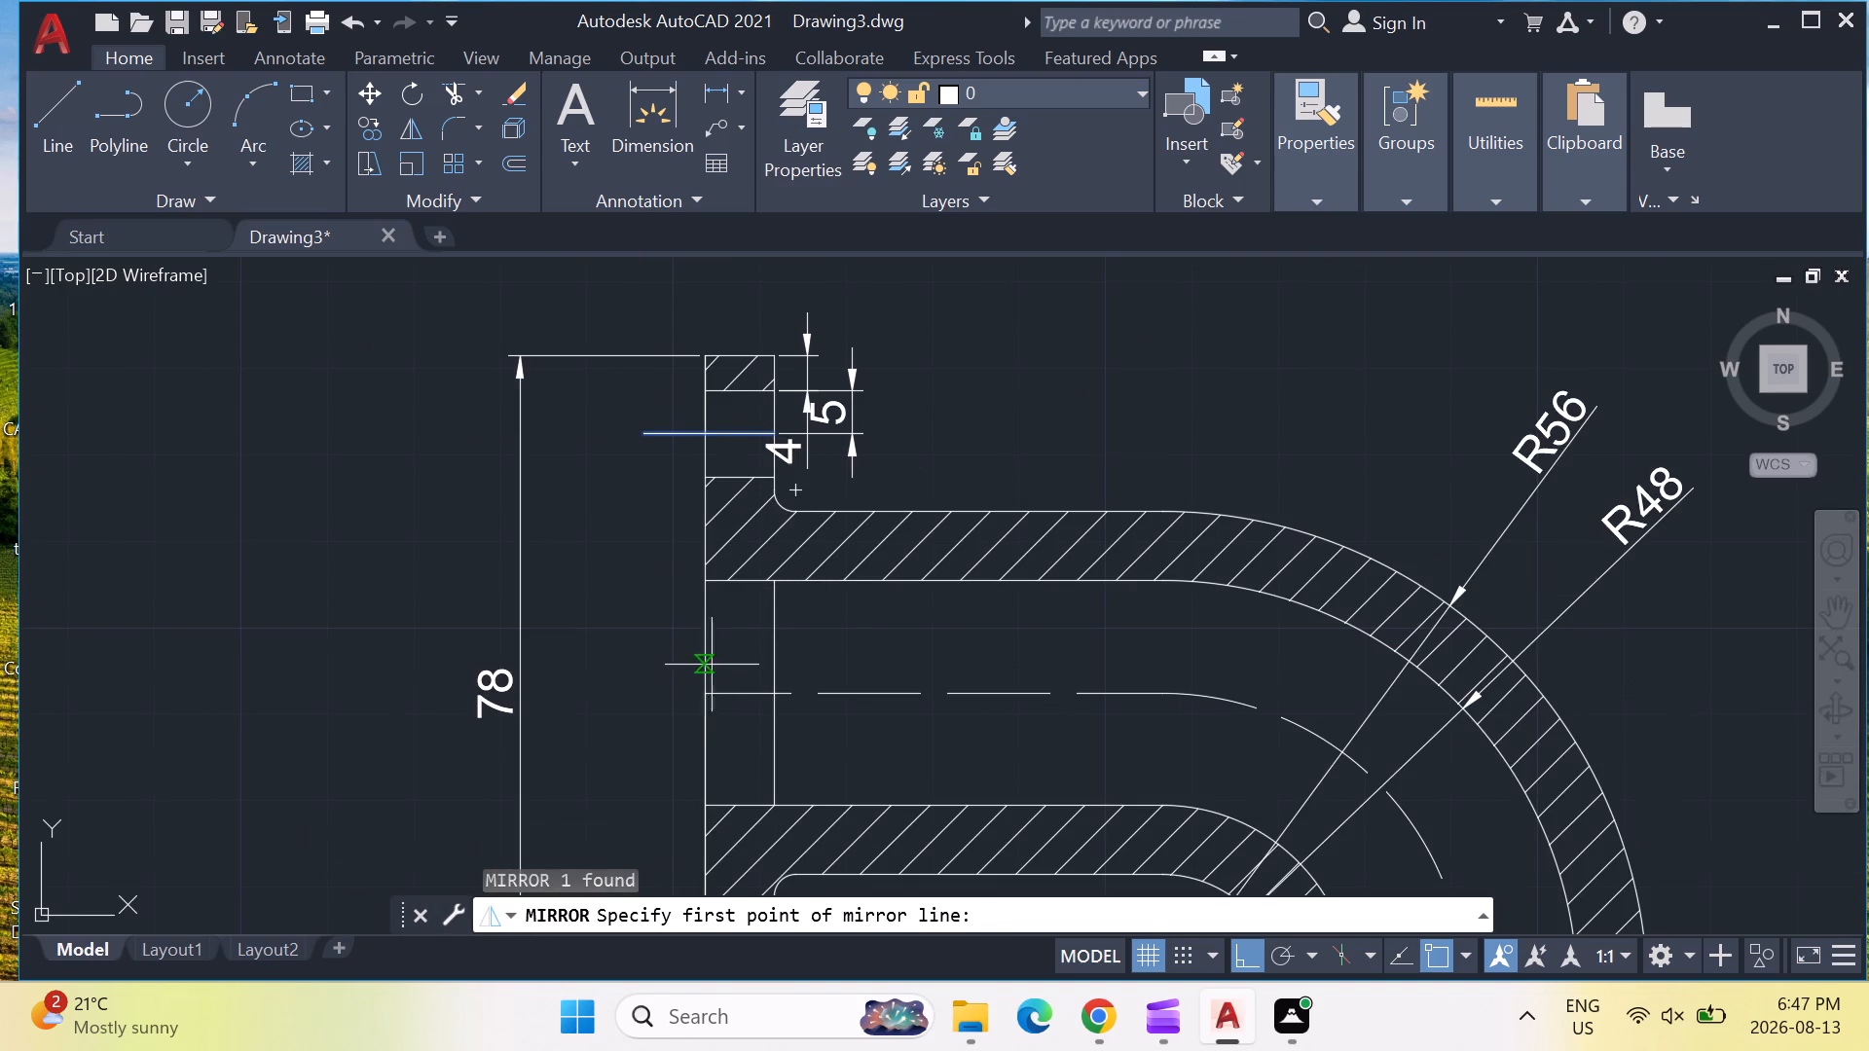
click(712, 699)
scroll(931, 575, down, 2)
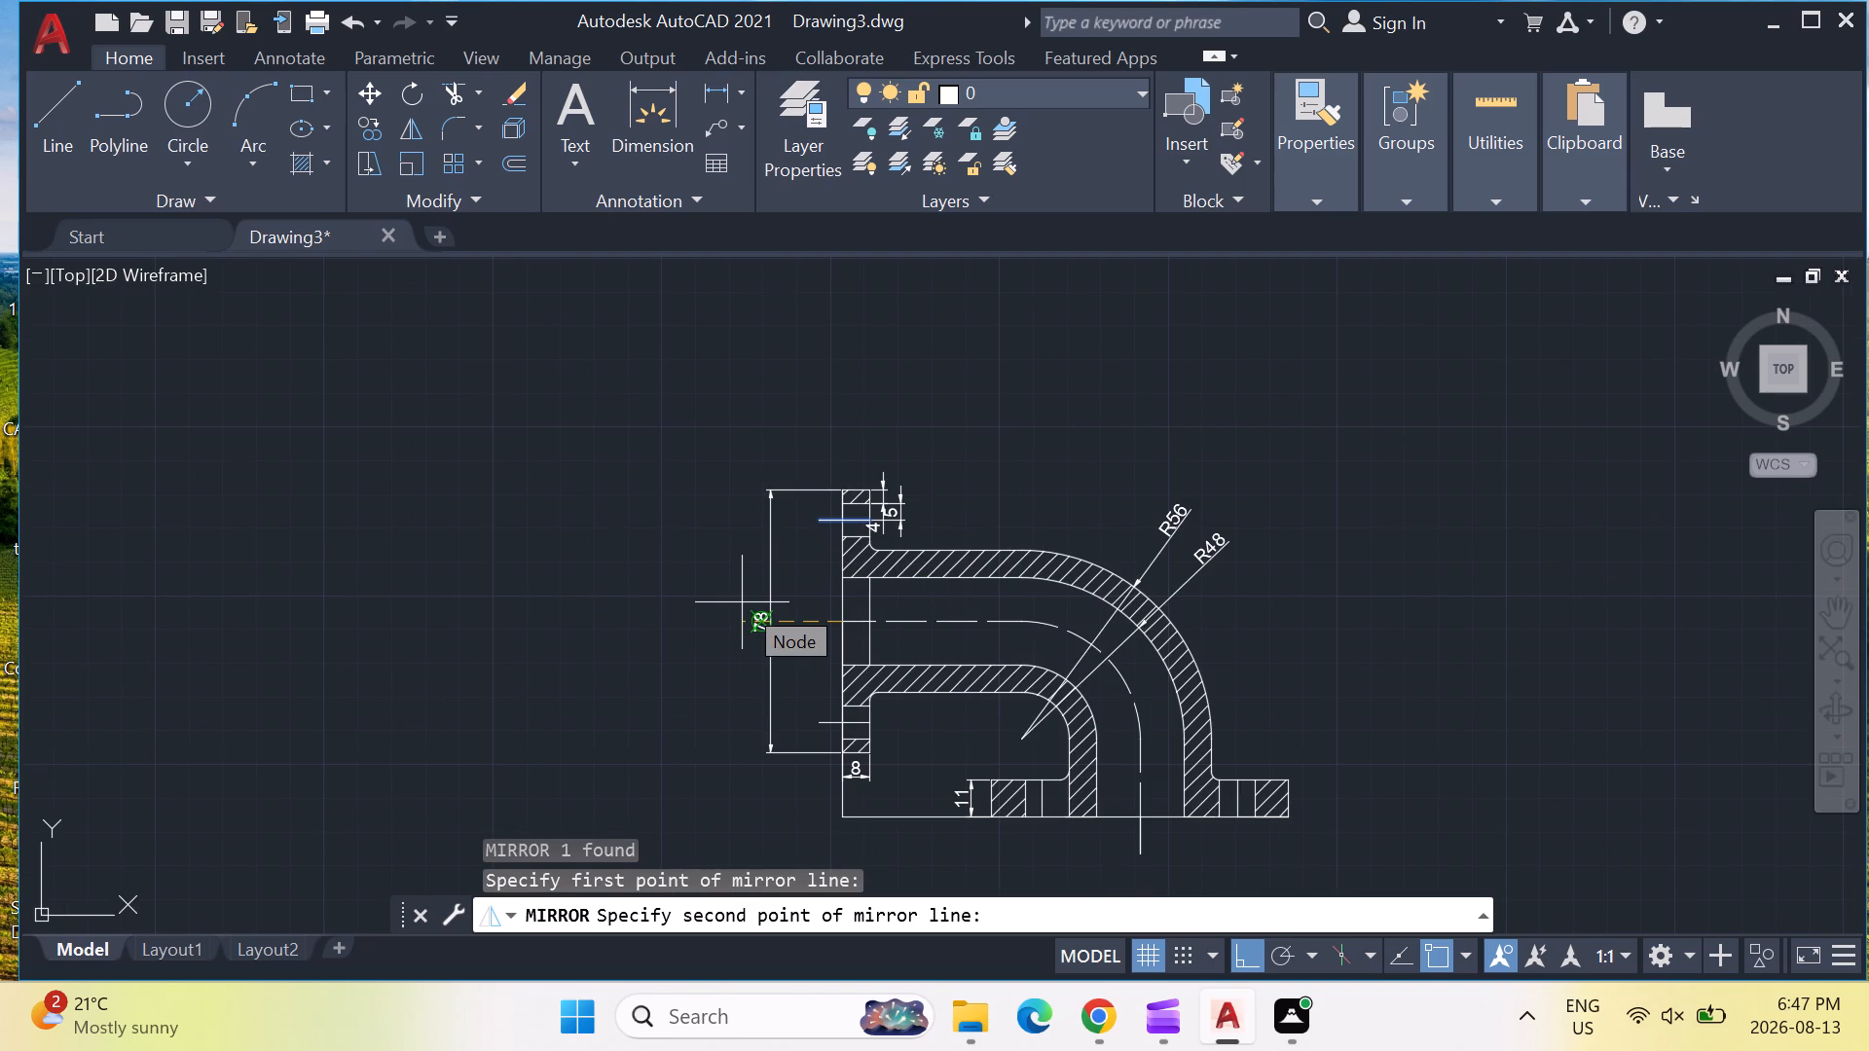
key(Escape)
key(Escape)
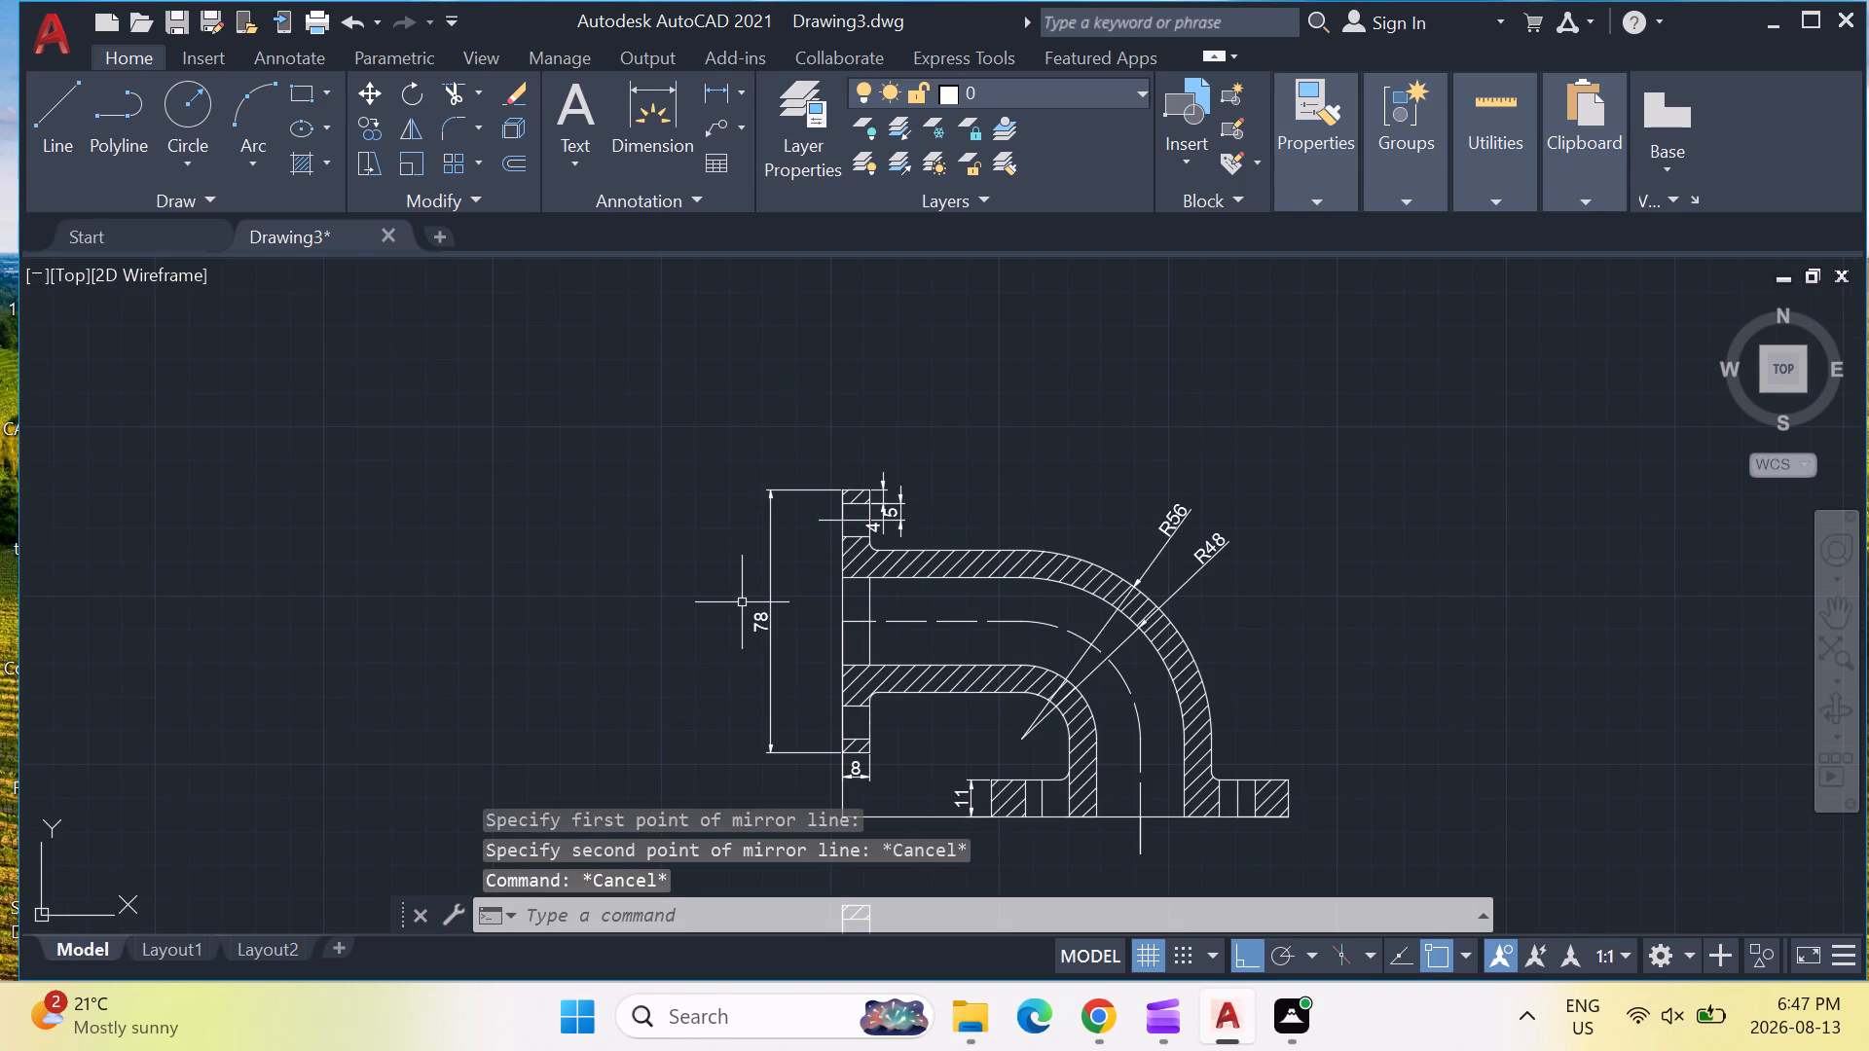
Mirror the upper bolt hole's line about the horizontal pipe centreline onto the vertical flange's lower bolt hole, keeping the original.
scroll(831, 533, up, 1)
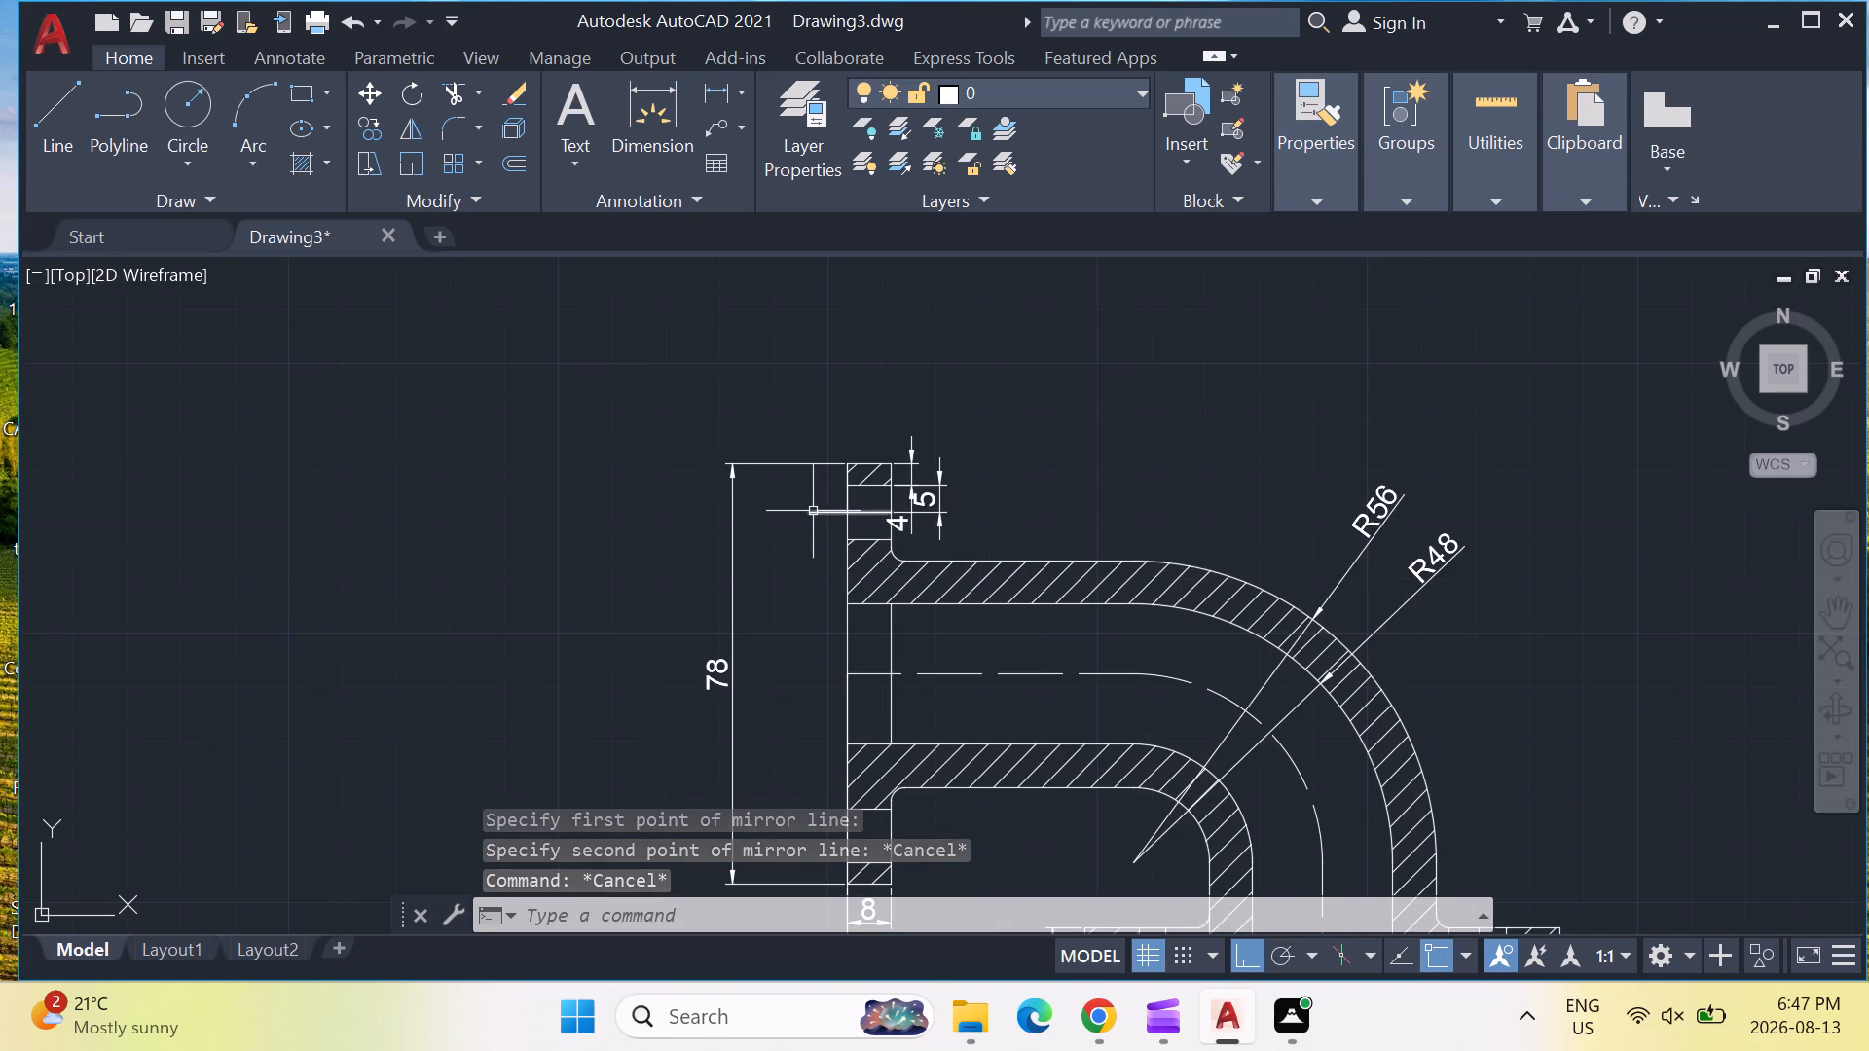
click(814, 510)
text(mi)
key(Return)
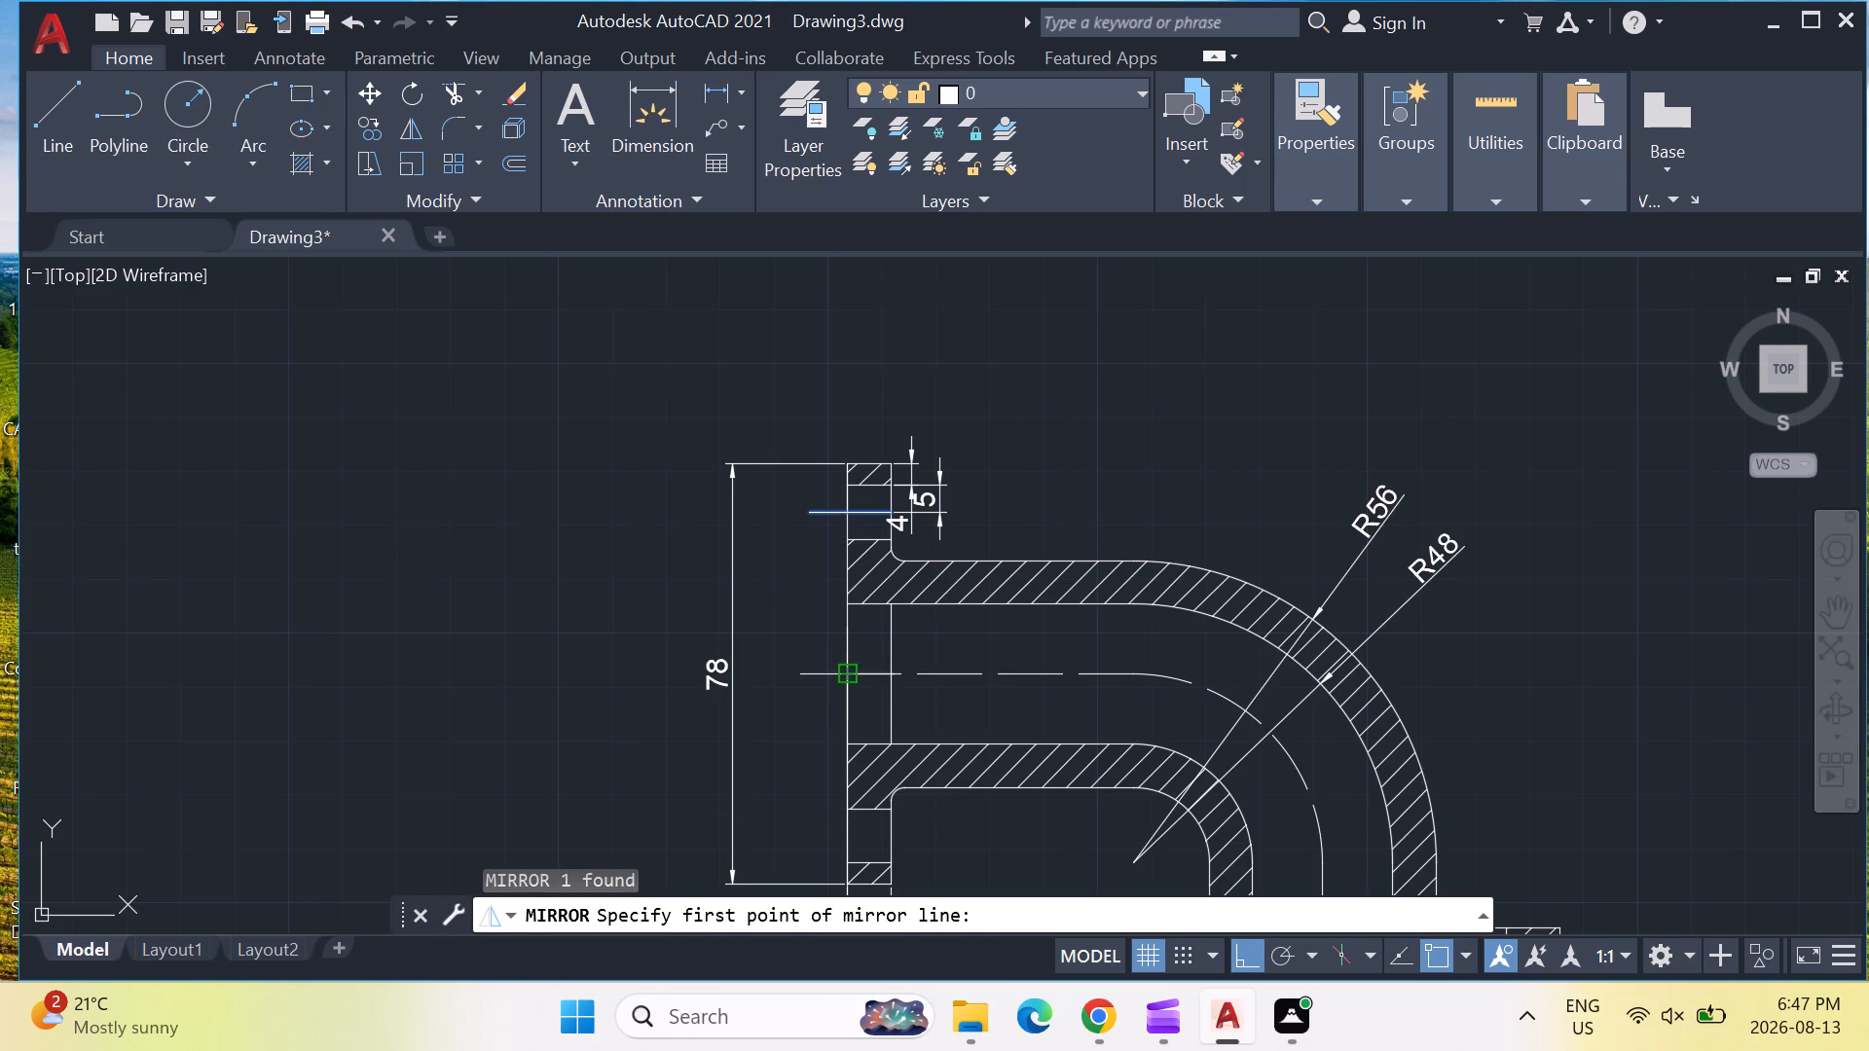
click(840, 679)
scroll(884, 689, down, 1)
key(Return)
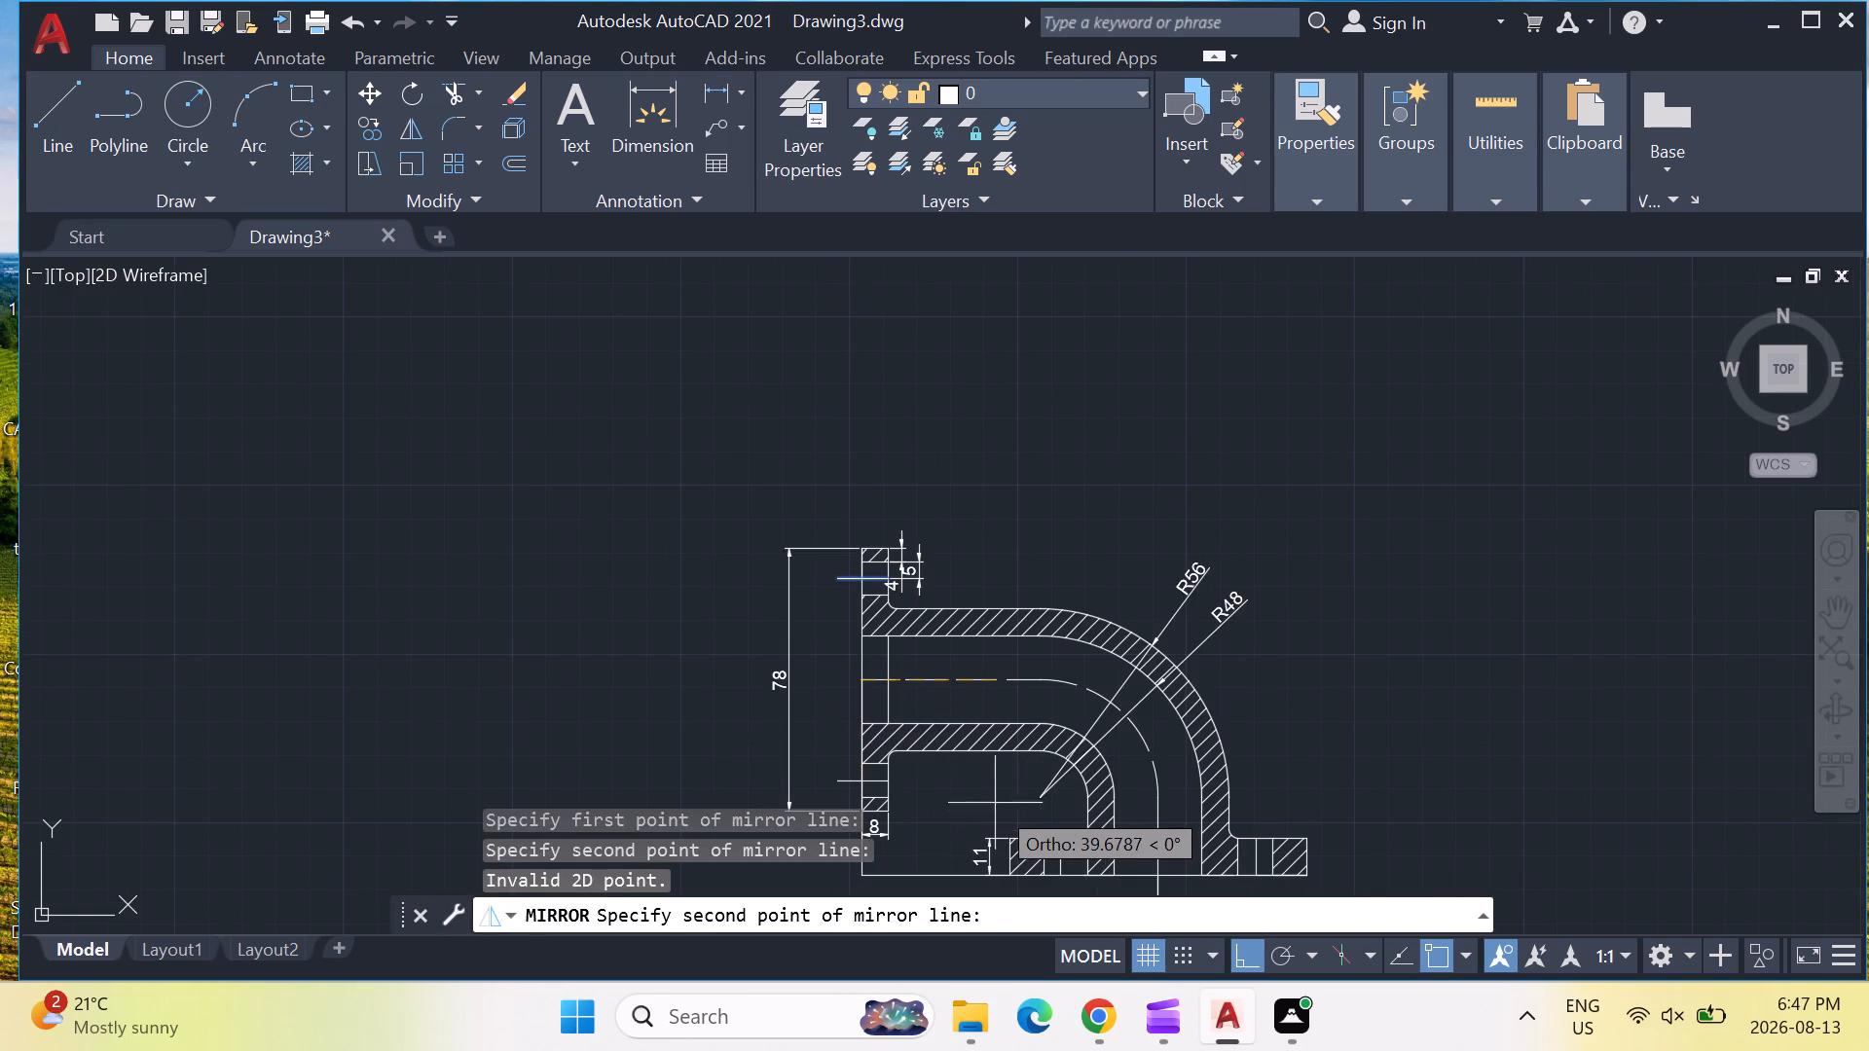
click(914, 688)
key(Return)
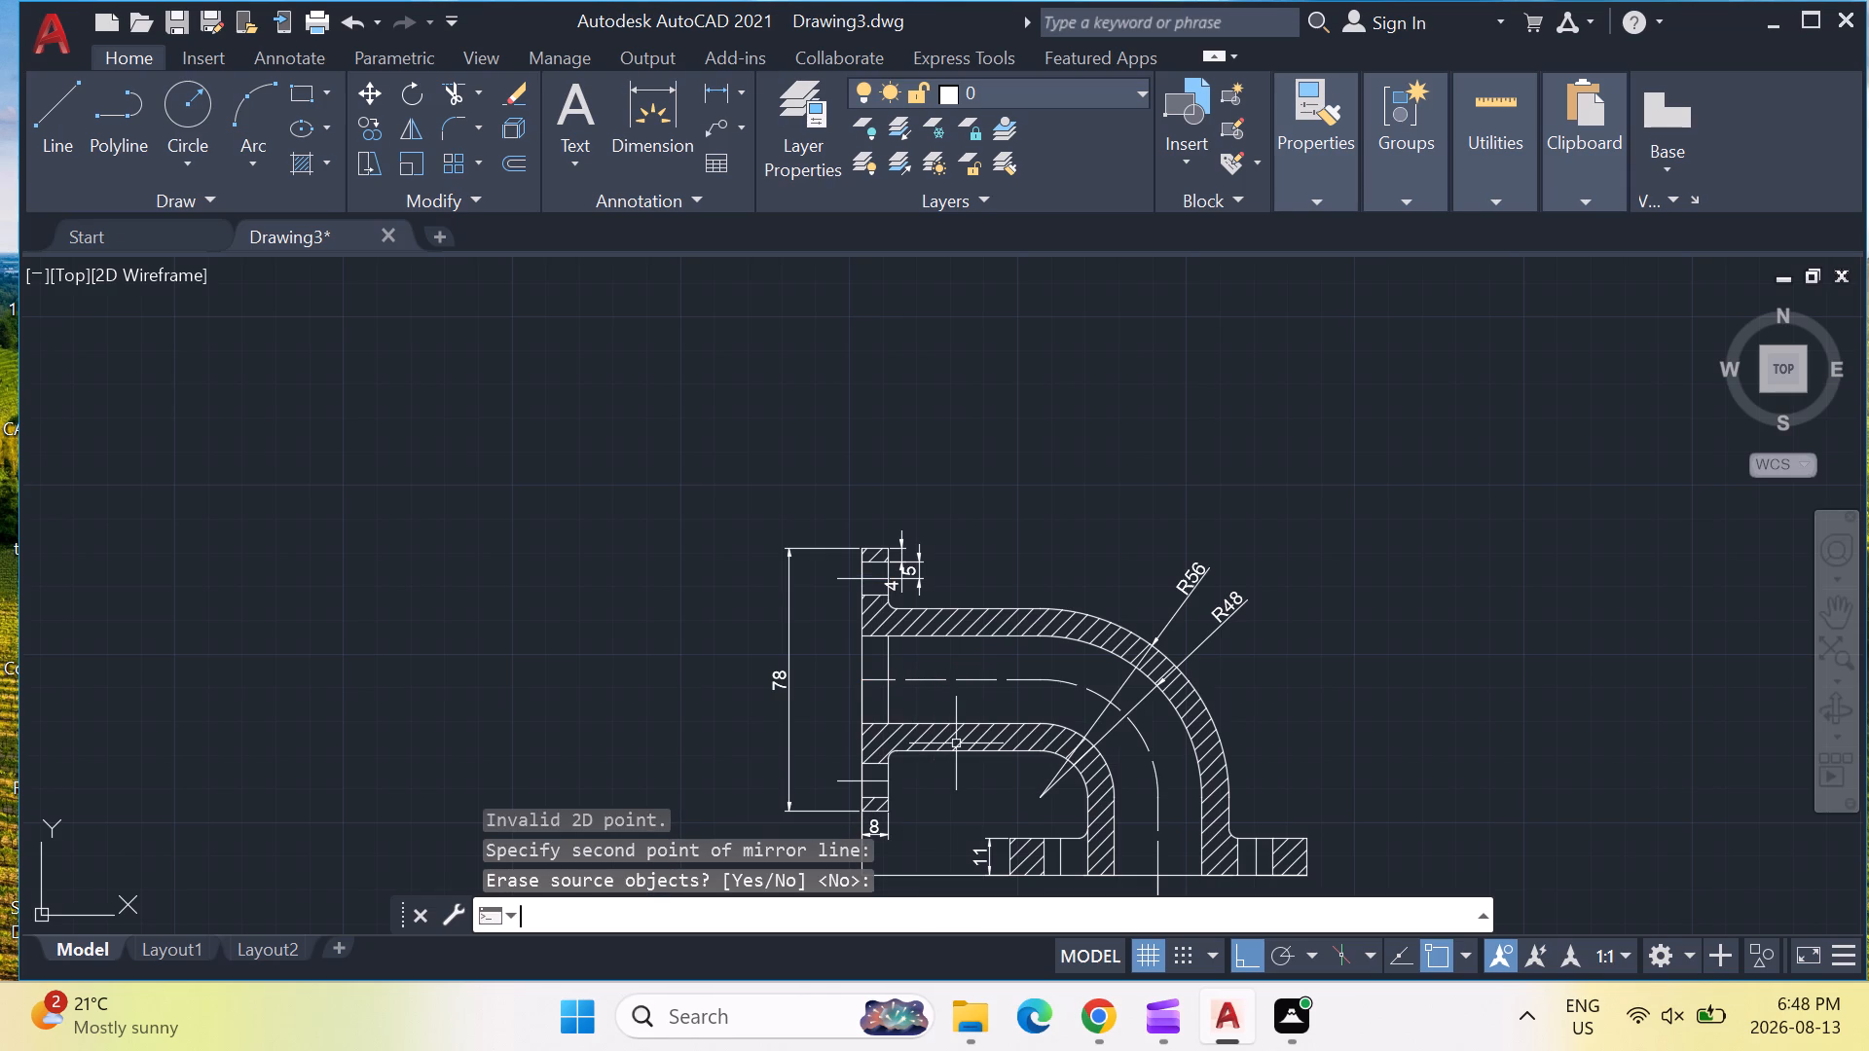
Match the properties of the dashed pipe centreline onto the vertical flange's upper and lower bolt-hole lines.
scroll(931, 739, up, 1)
click(1321, 179)
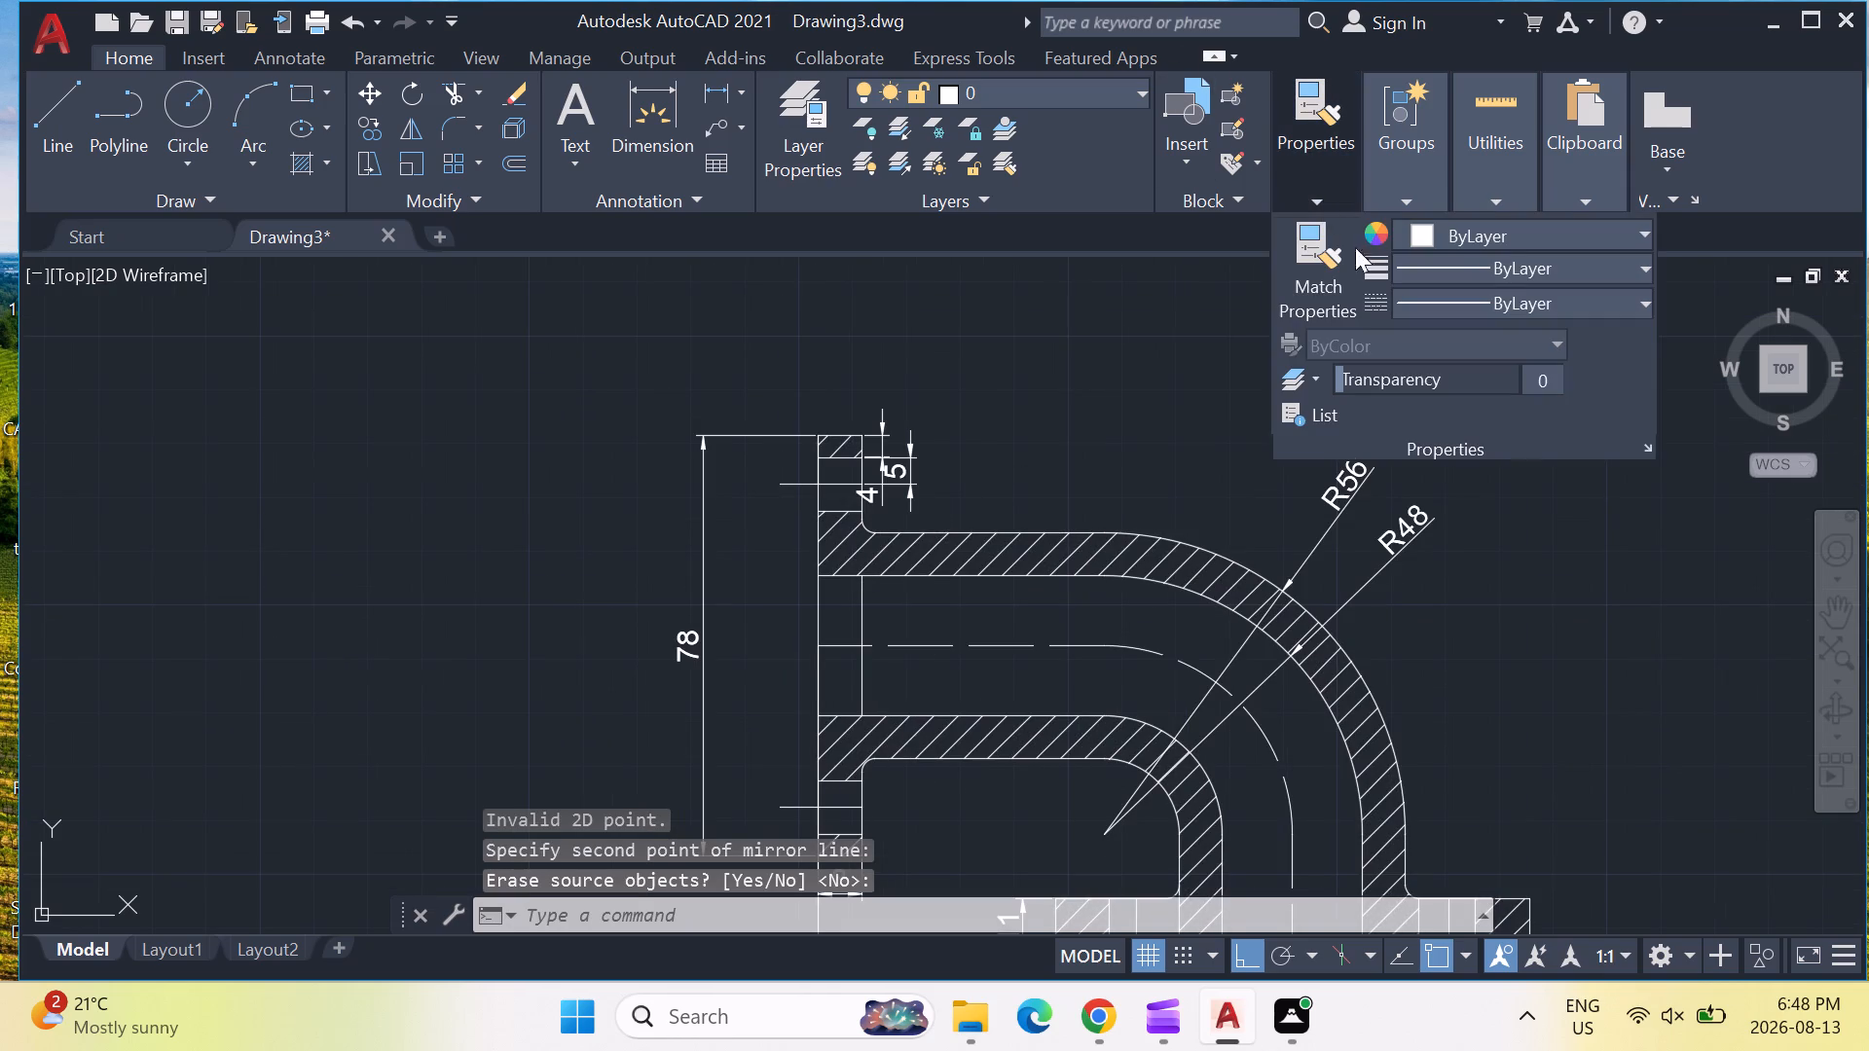
click(1310, 266)
click(946, 645)
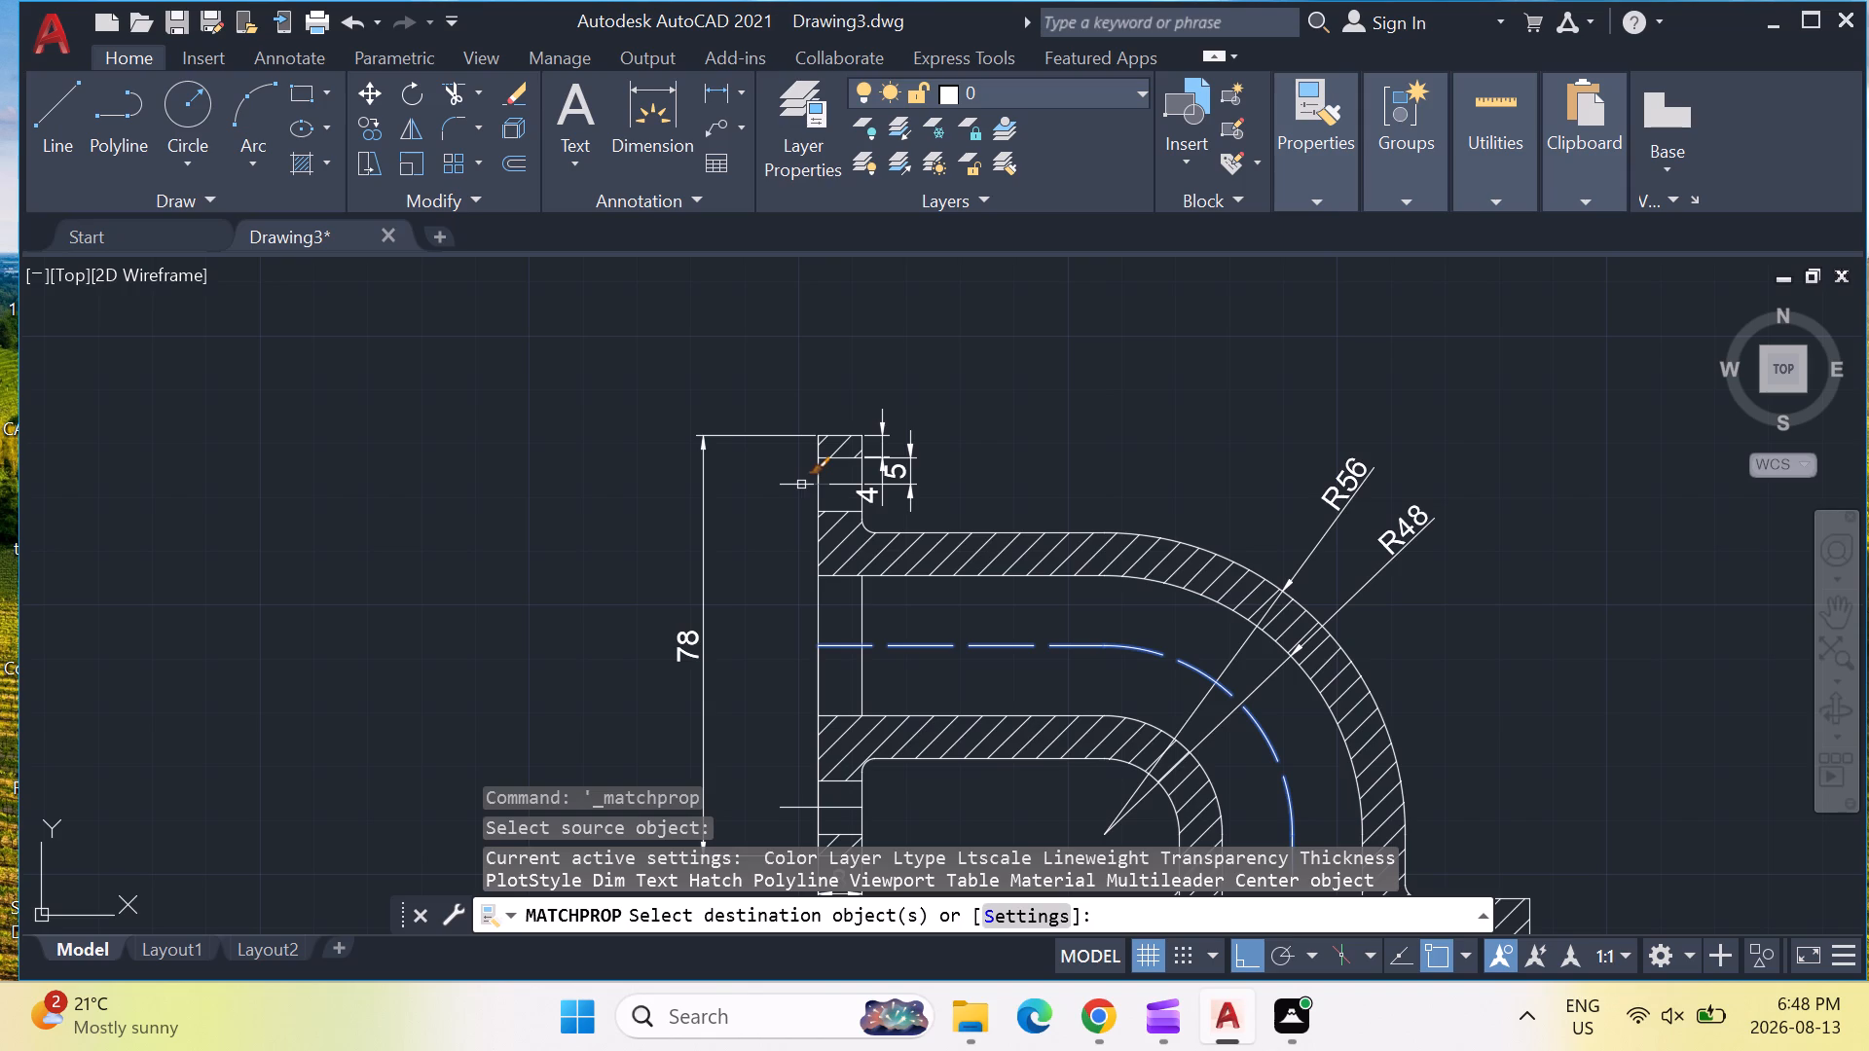
click(838, 486)
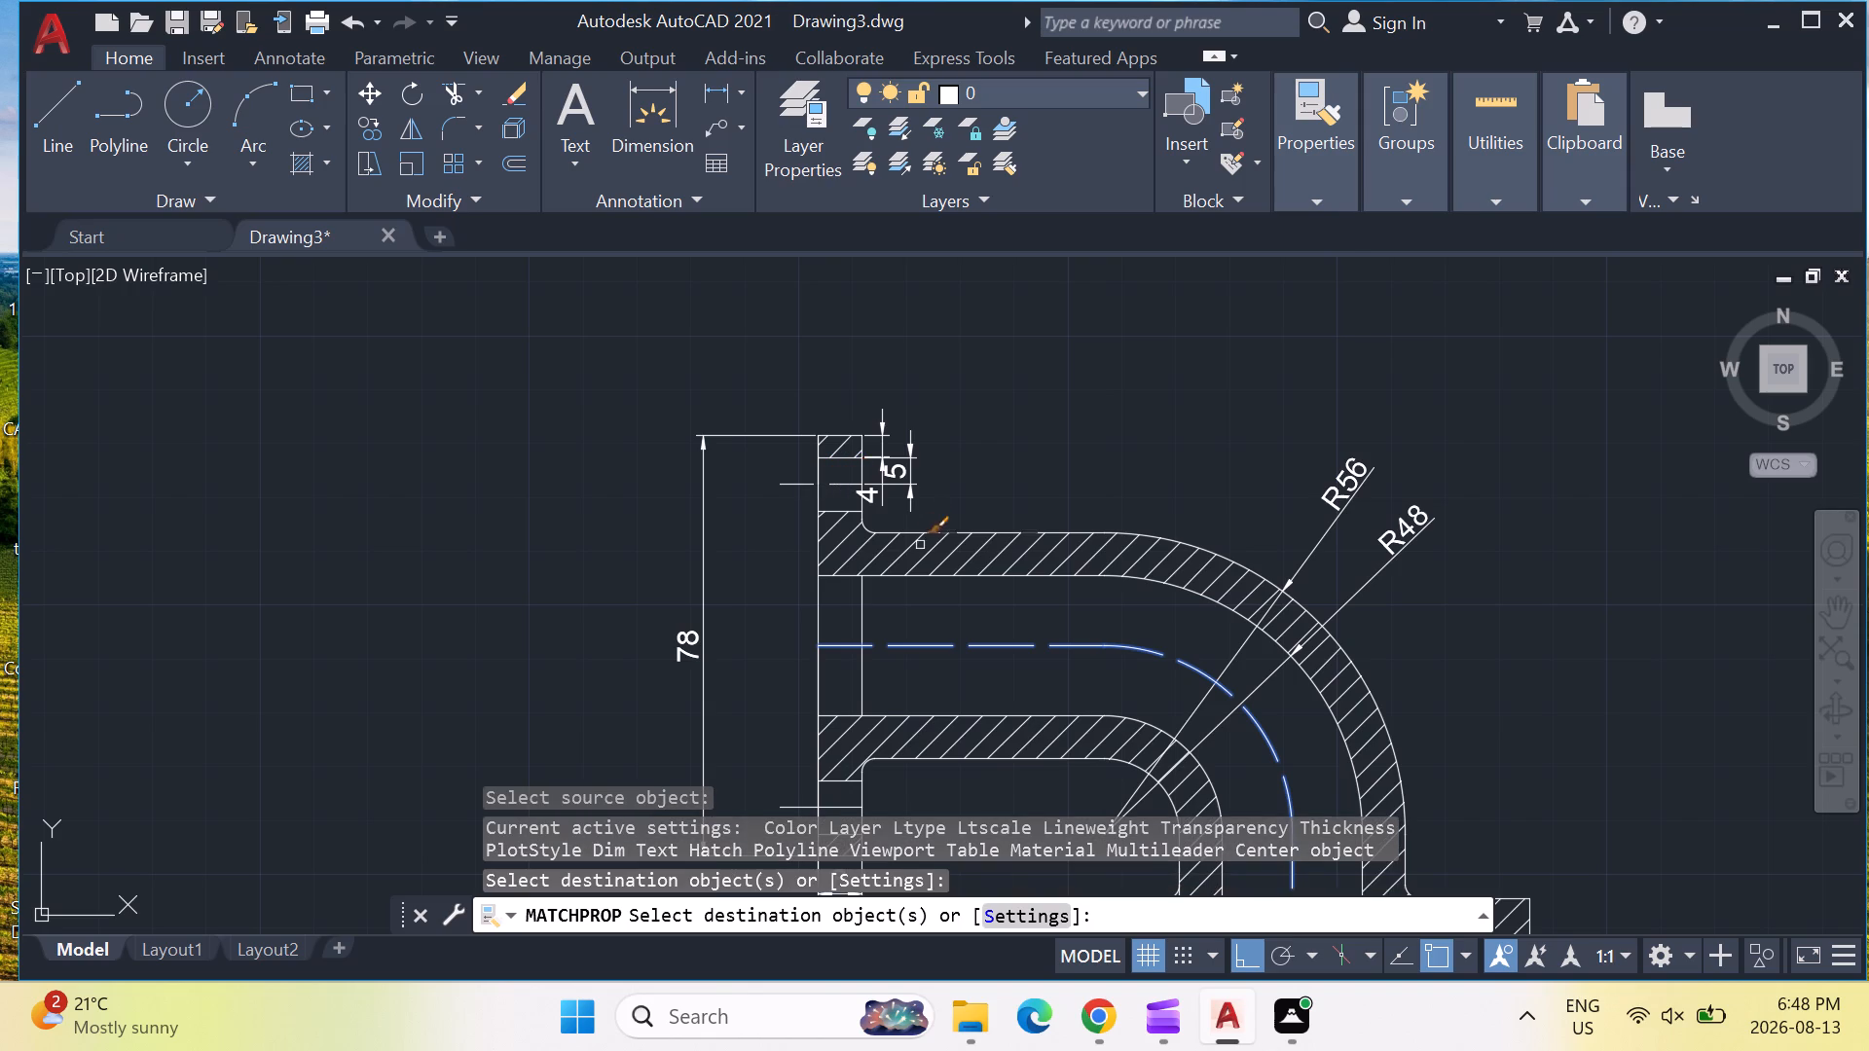
scroll(933, 570, down, 1)
scroll(854, 726, up, 2)
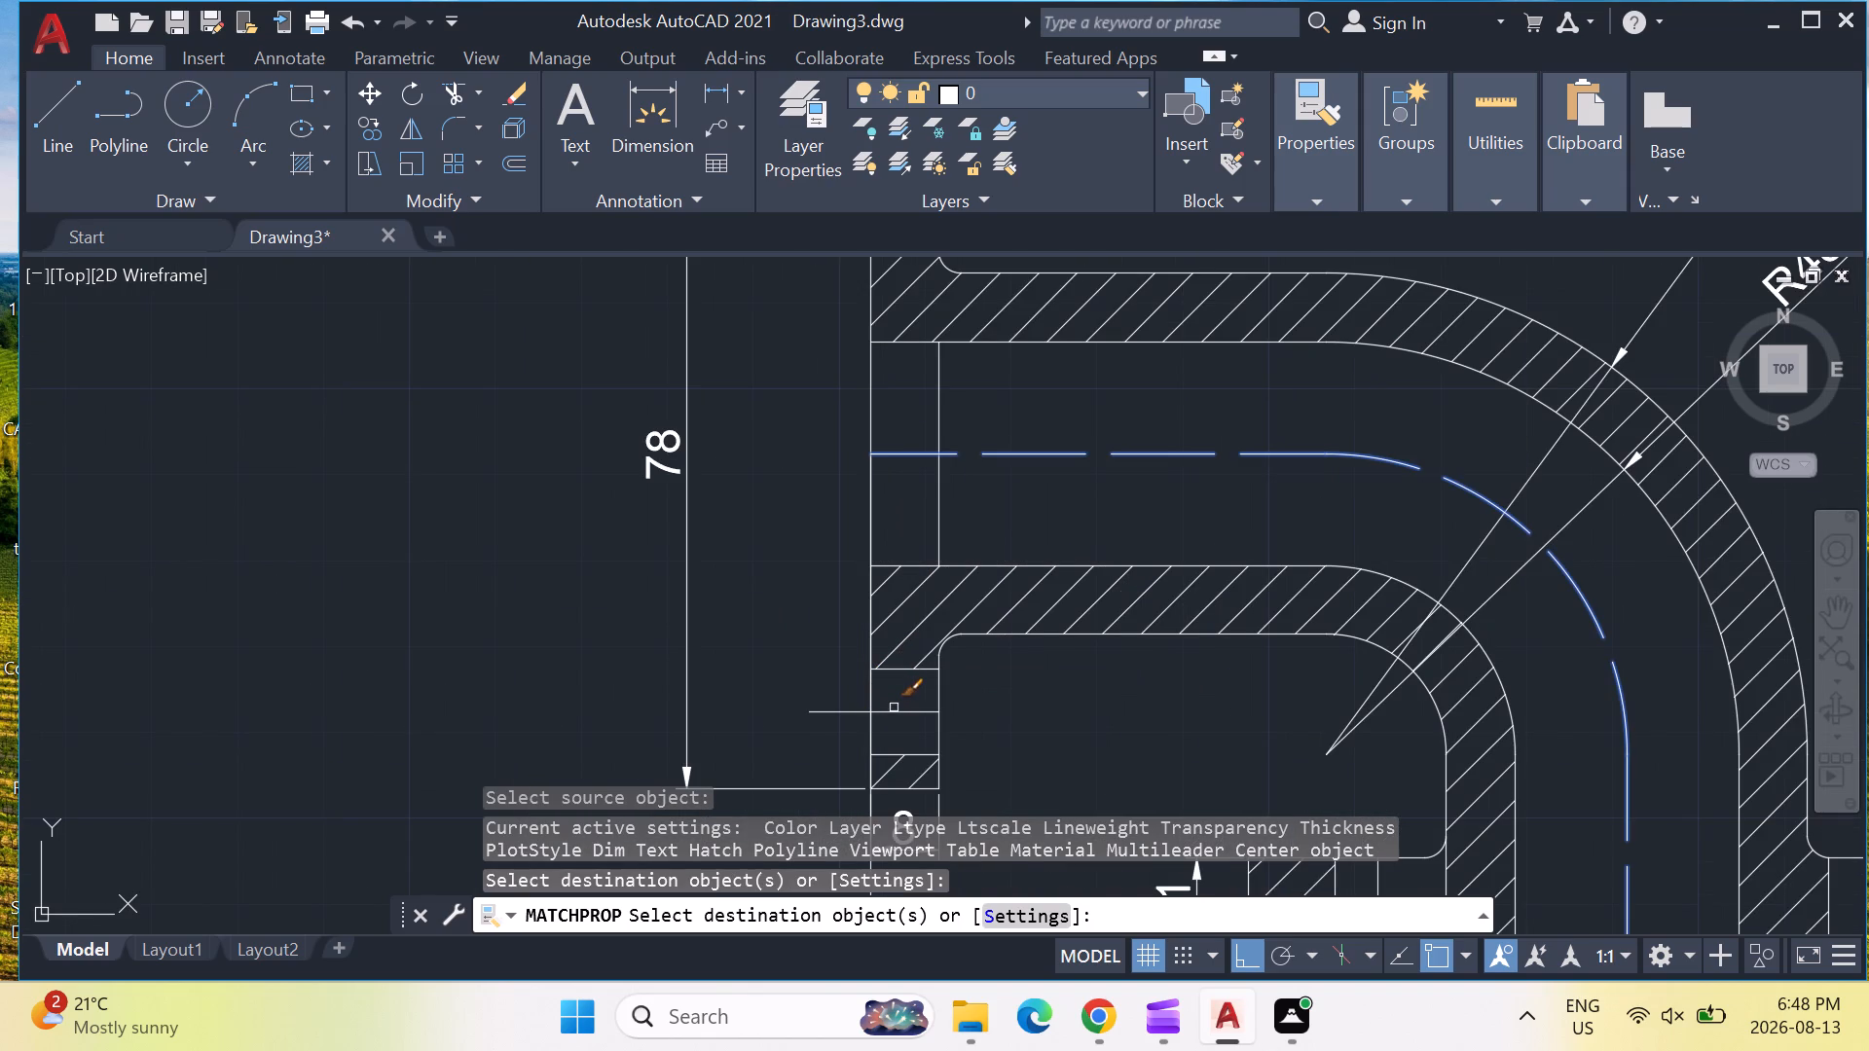
click(892, 715)
scroll(1135, 694, down, 1)
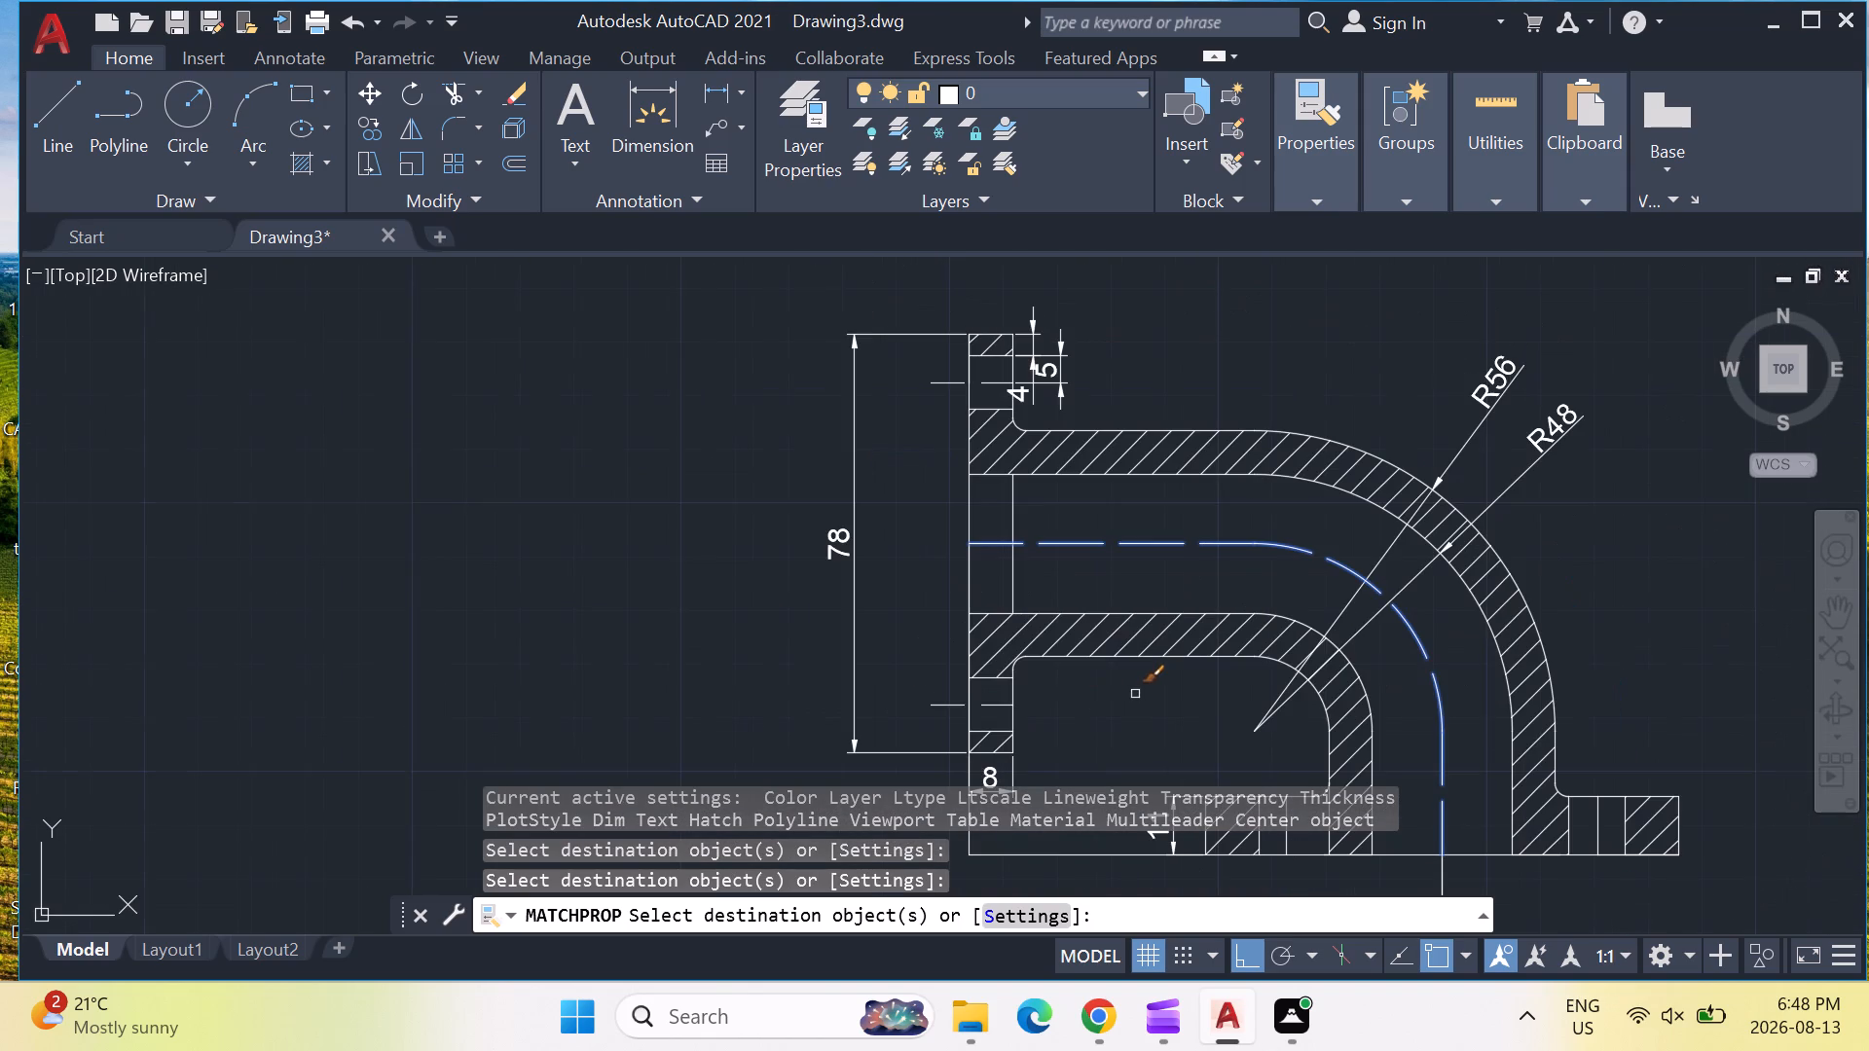
key(Return)
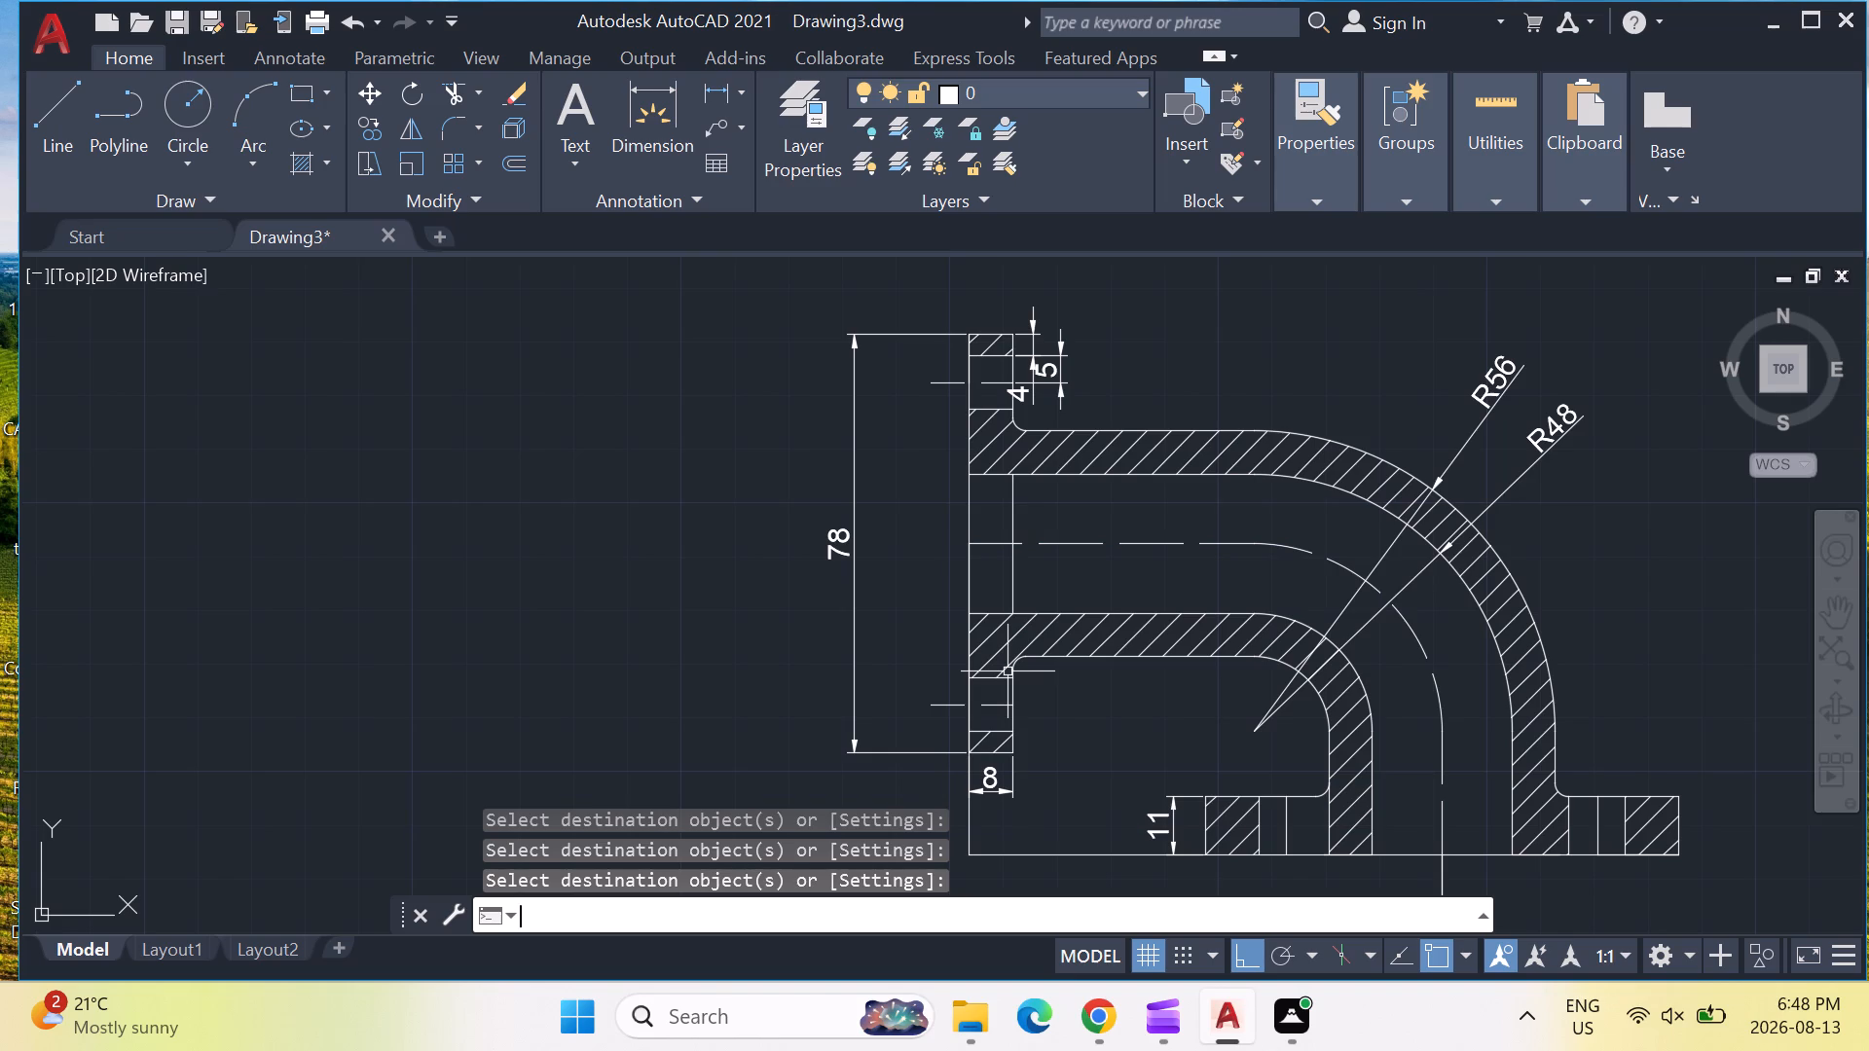
Add aligned vertical linear dimensions from the pipe centreline to the upper and lower bolt-hole centrelines, inside the 78 dimension.
click(715, 84)
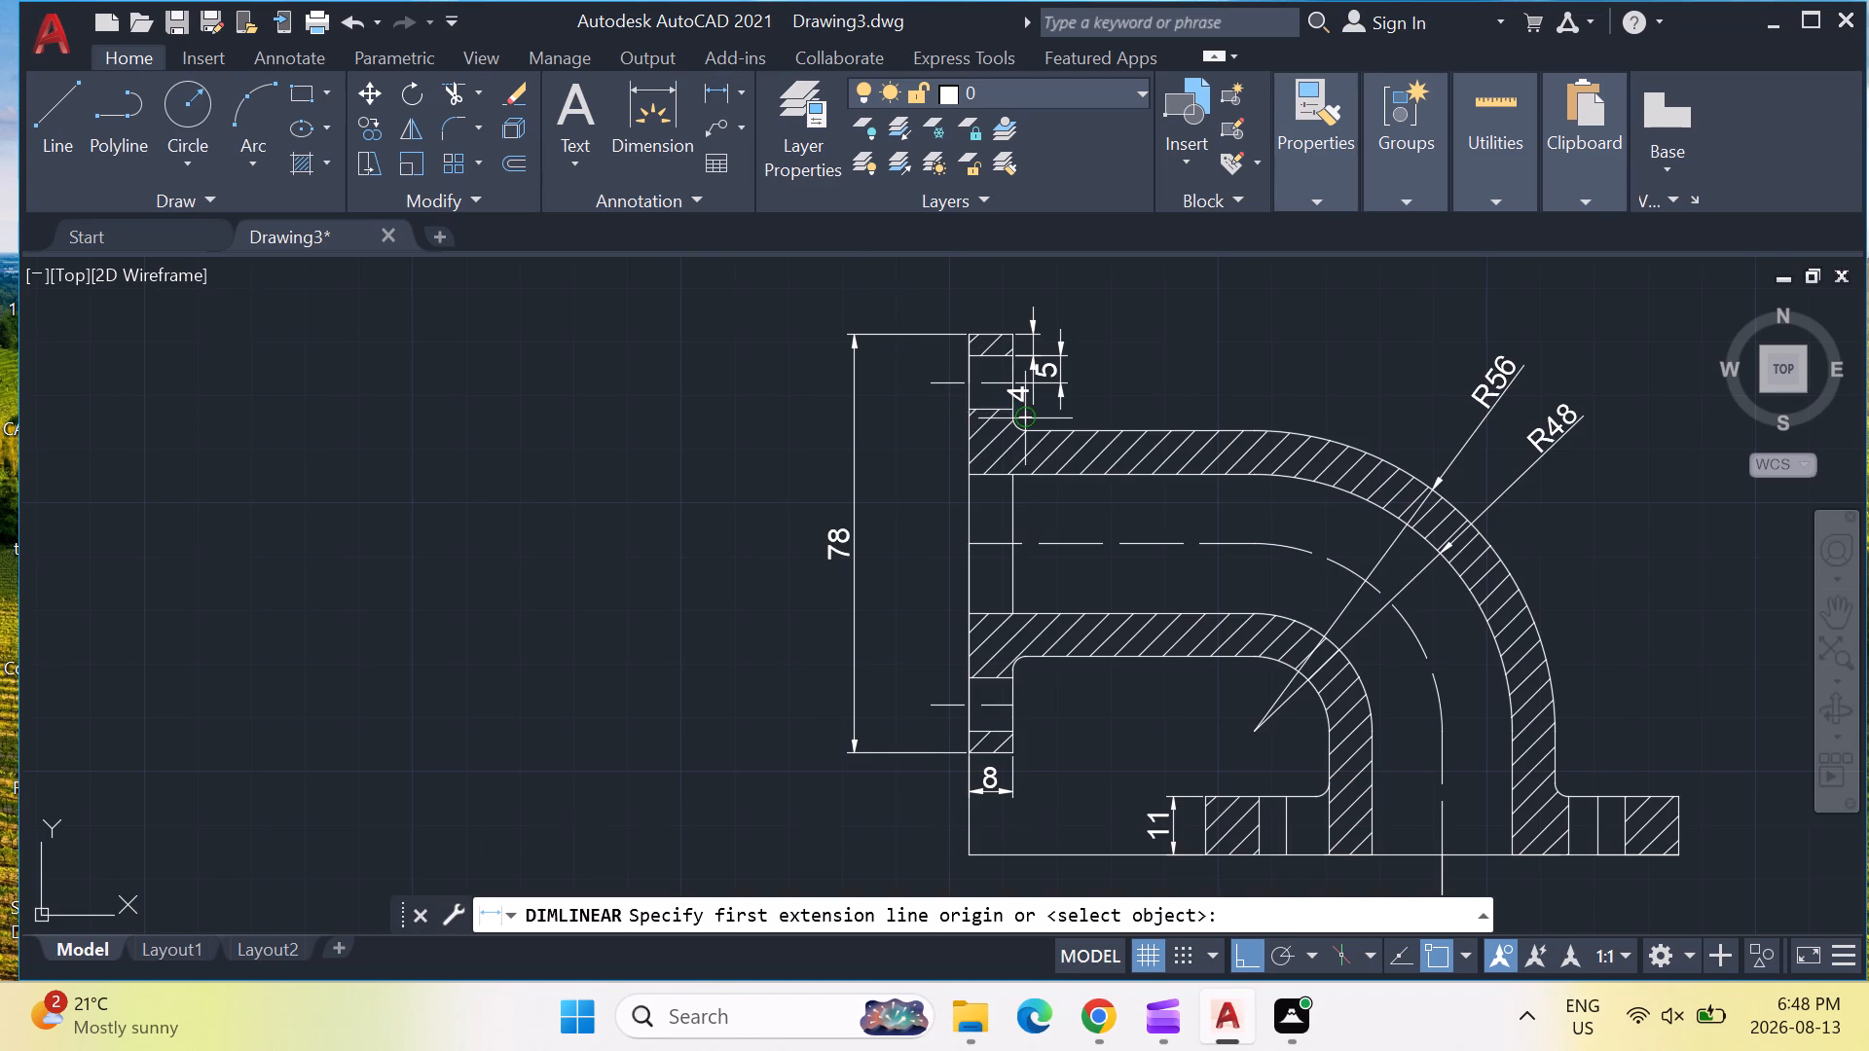
click(964, 376)
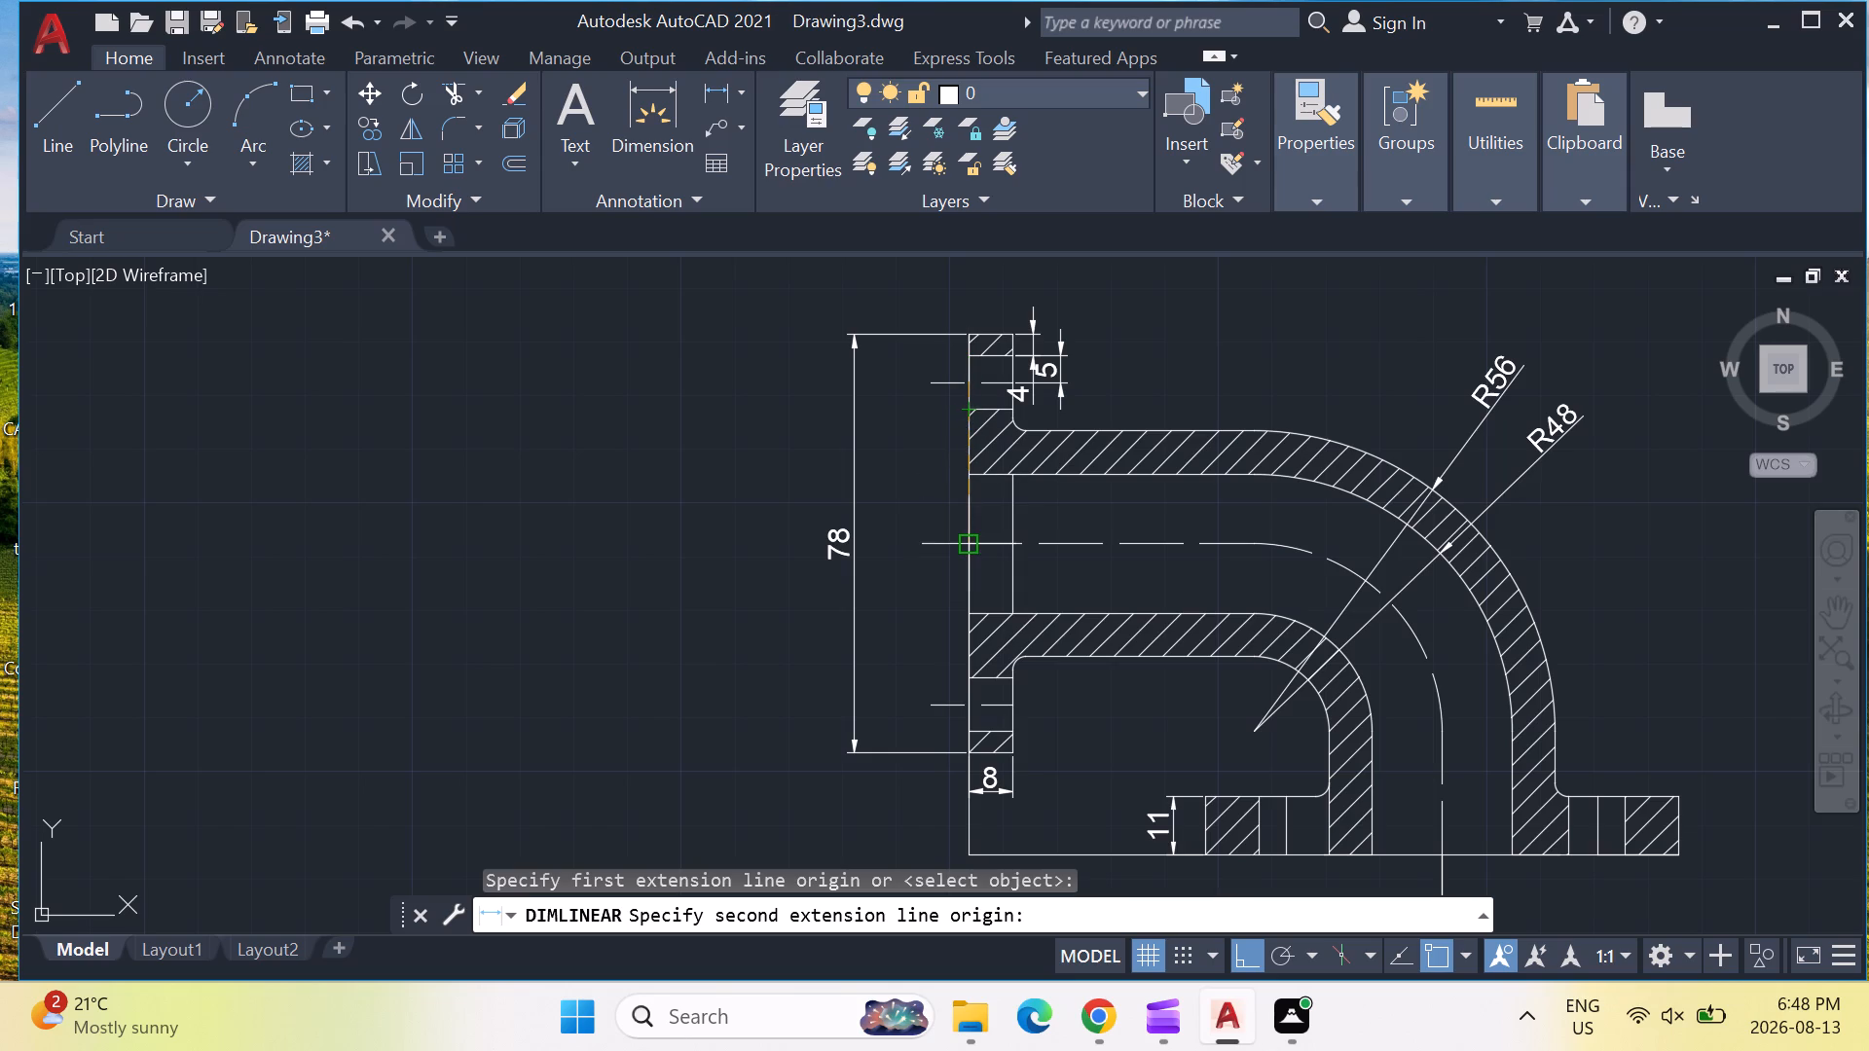
click(971, 542)
click(921, 530)
key(Return)
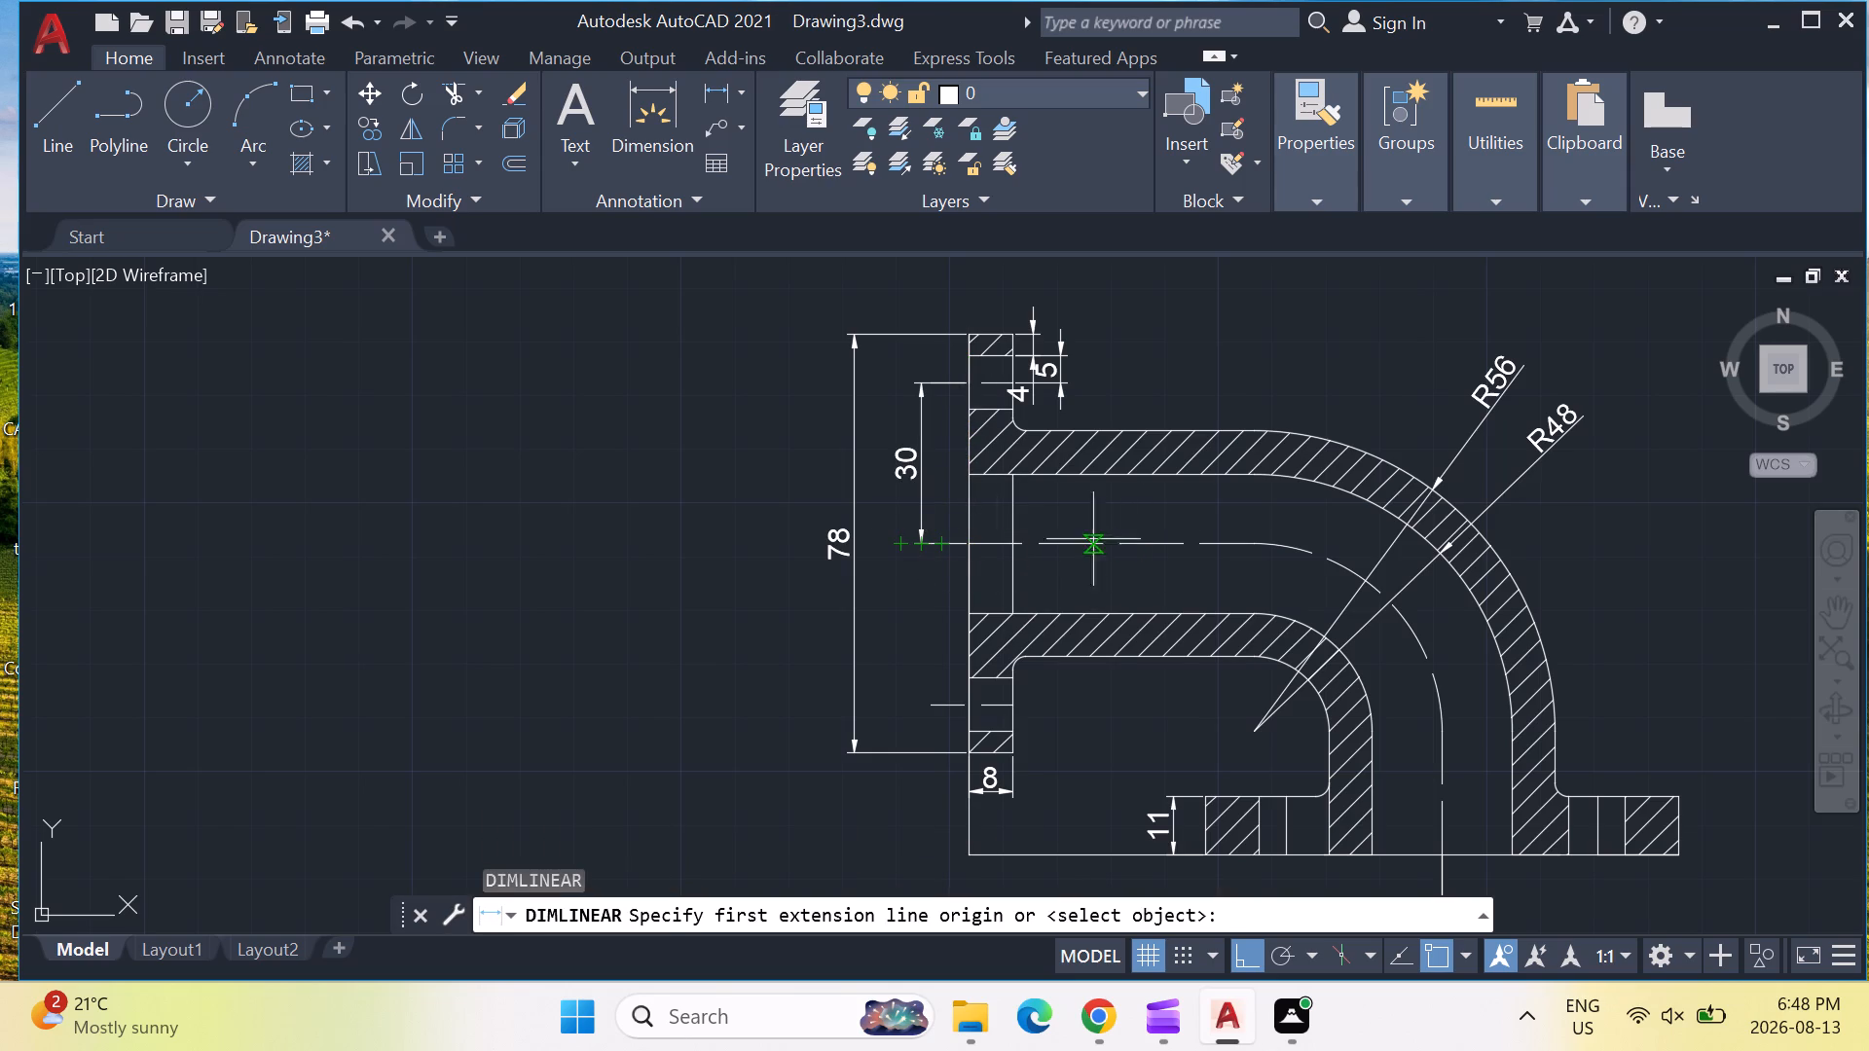
click(962, 555)
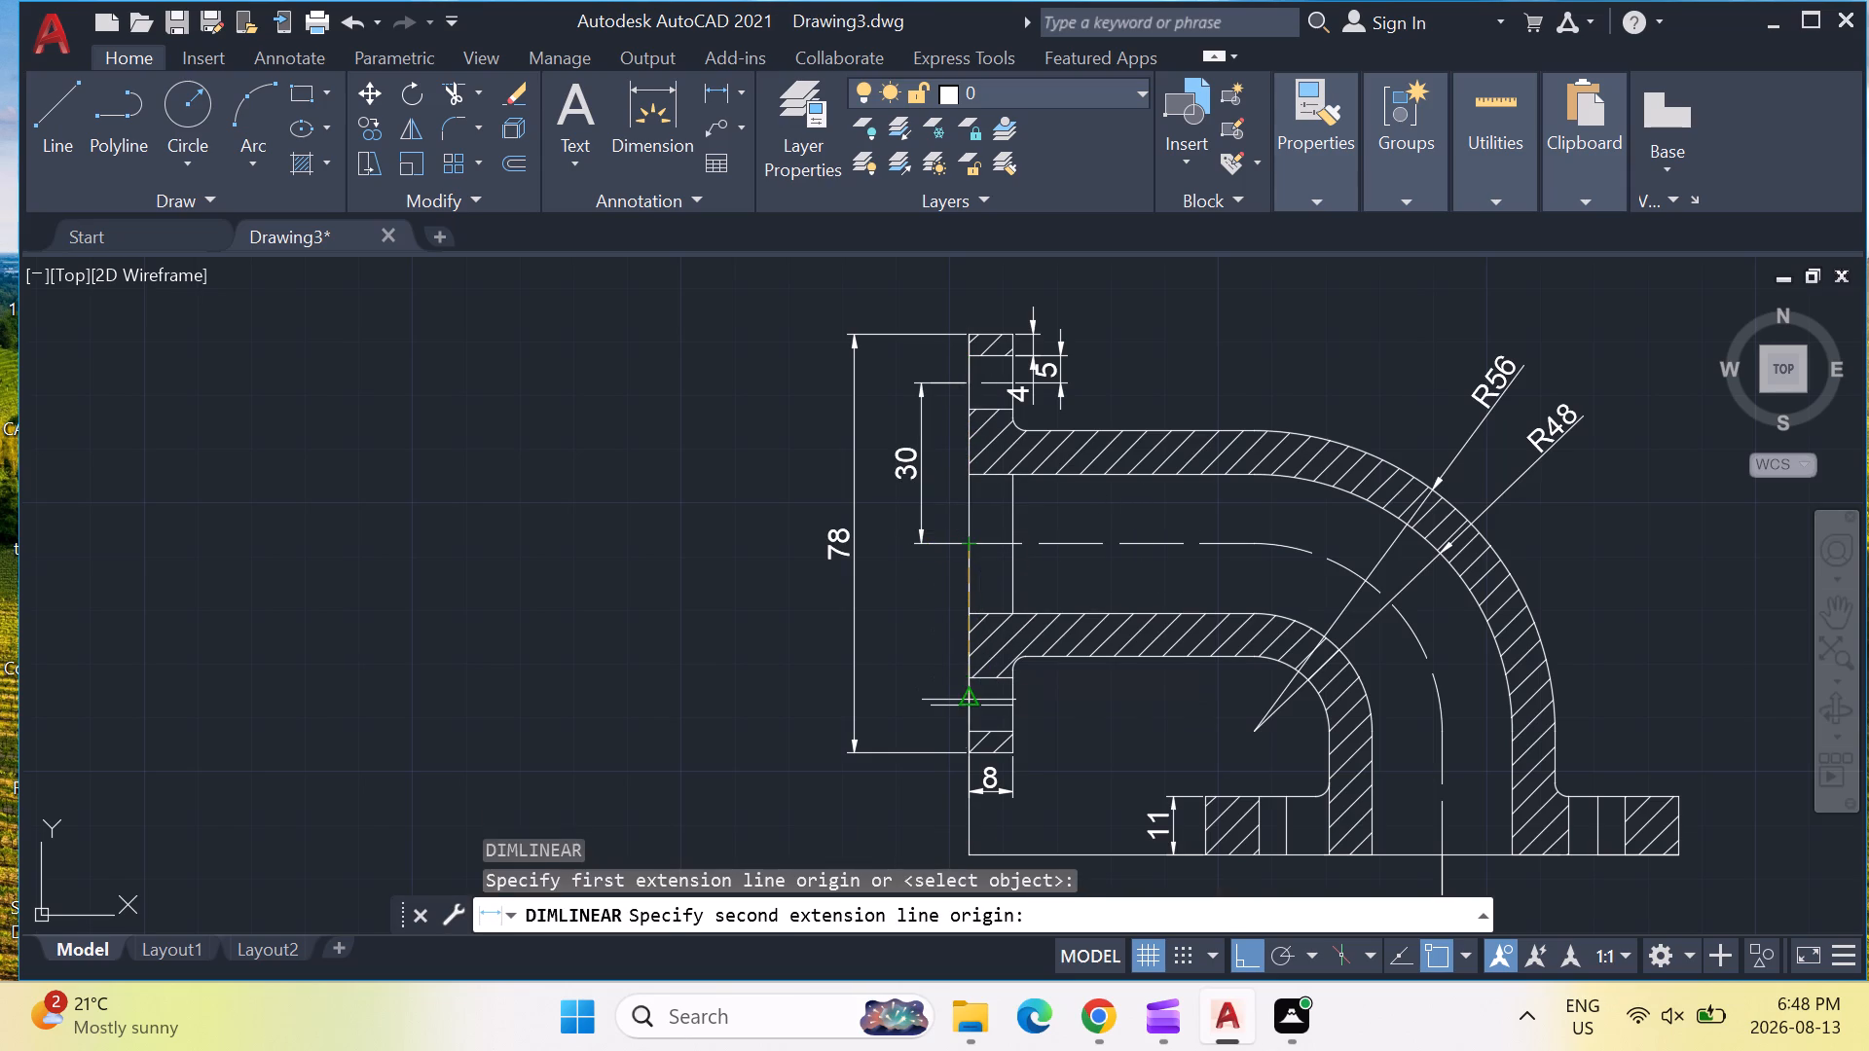
click(973, 707)
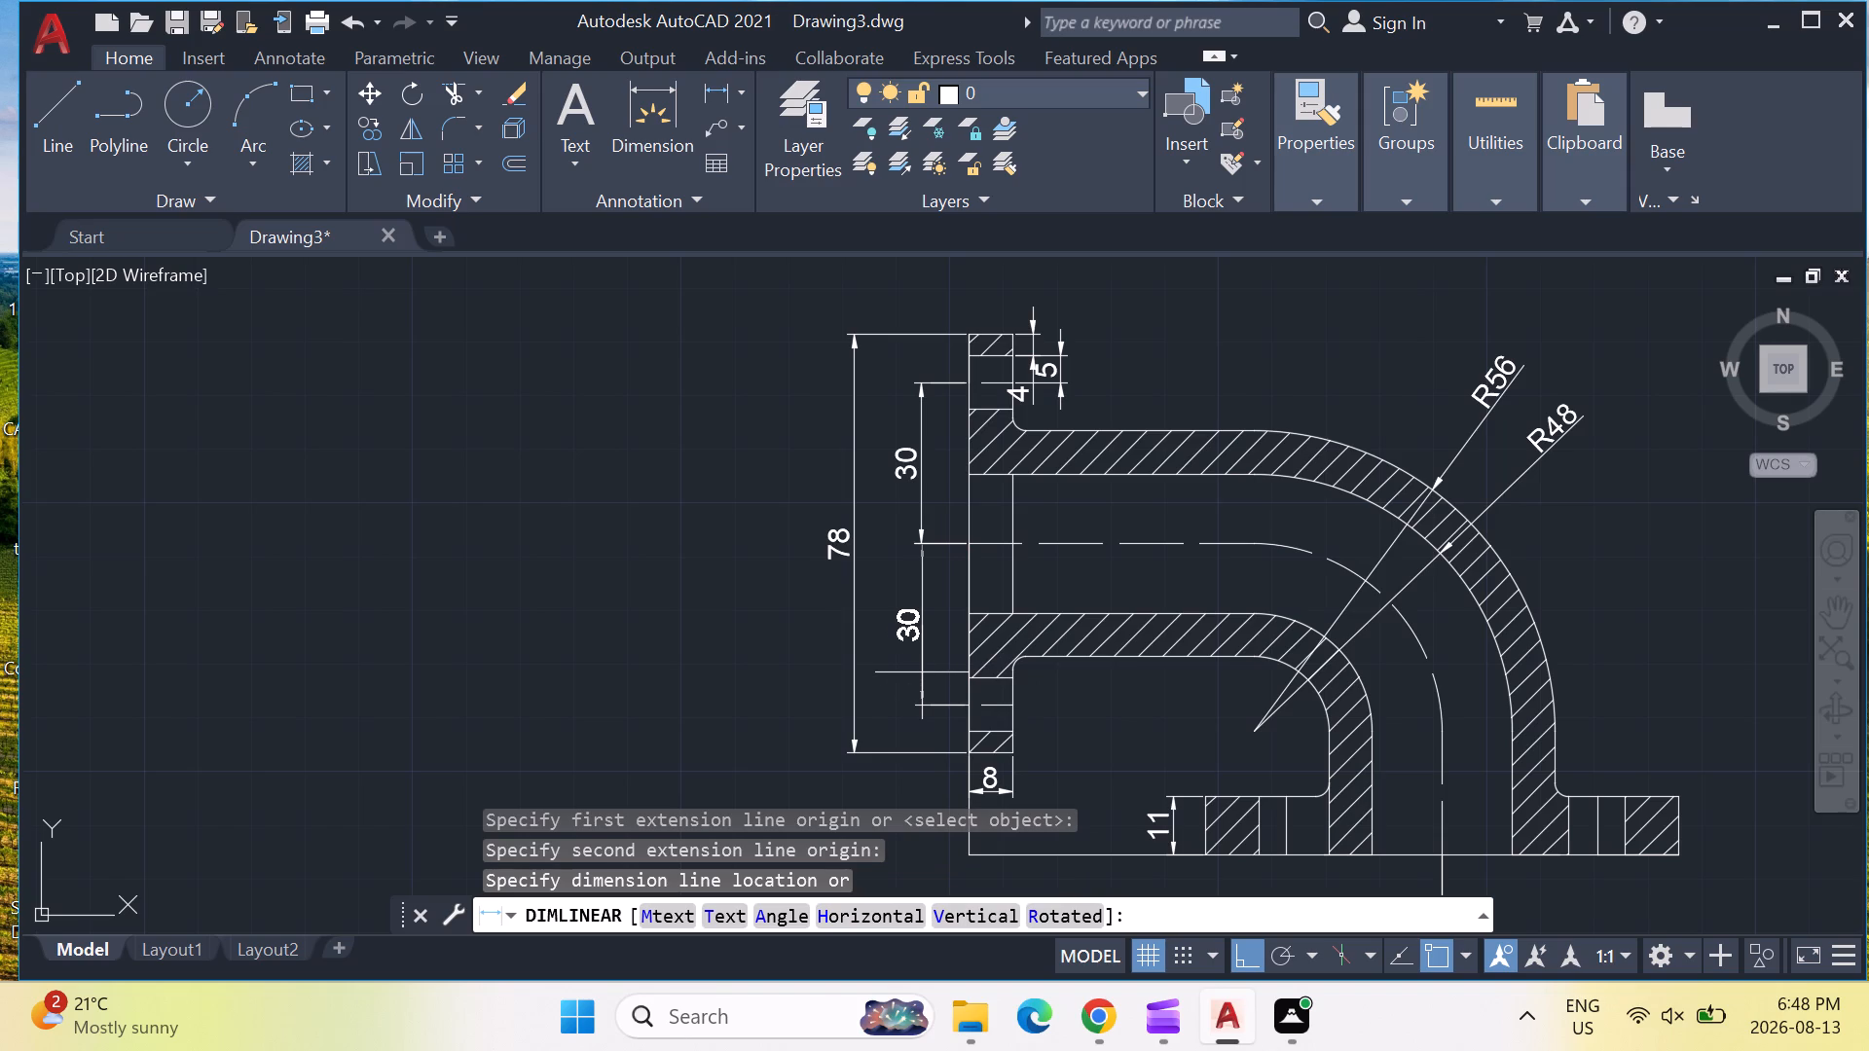
click(922, 672)
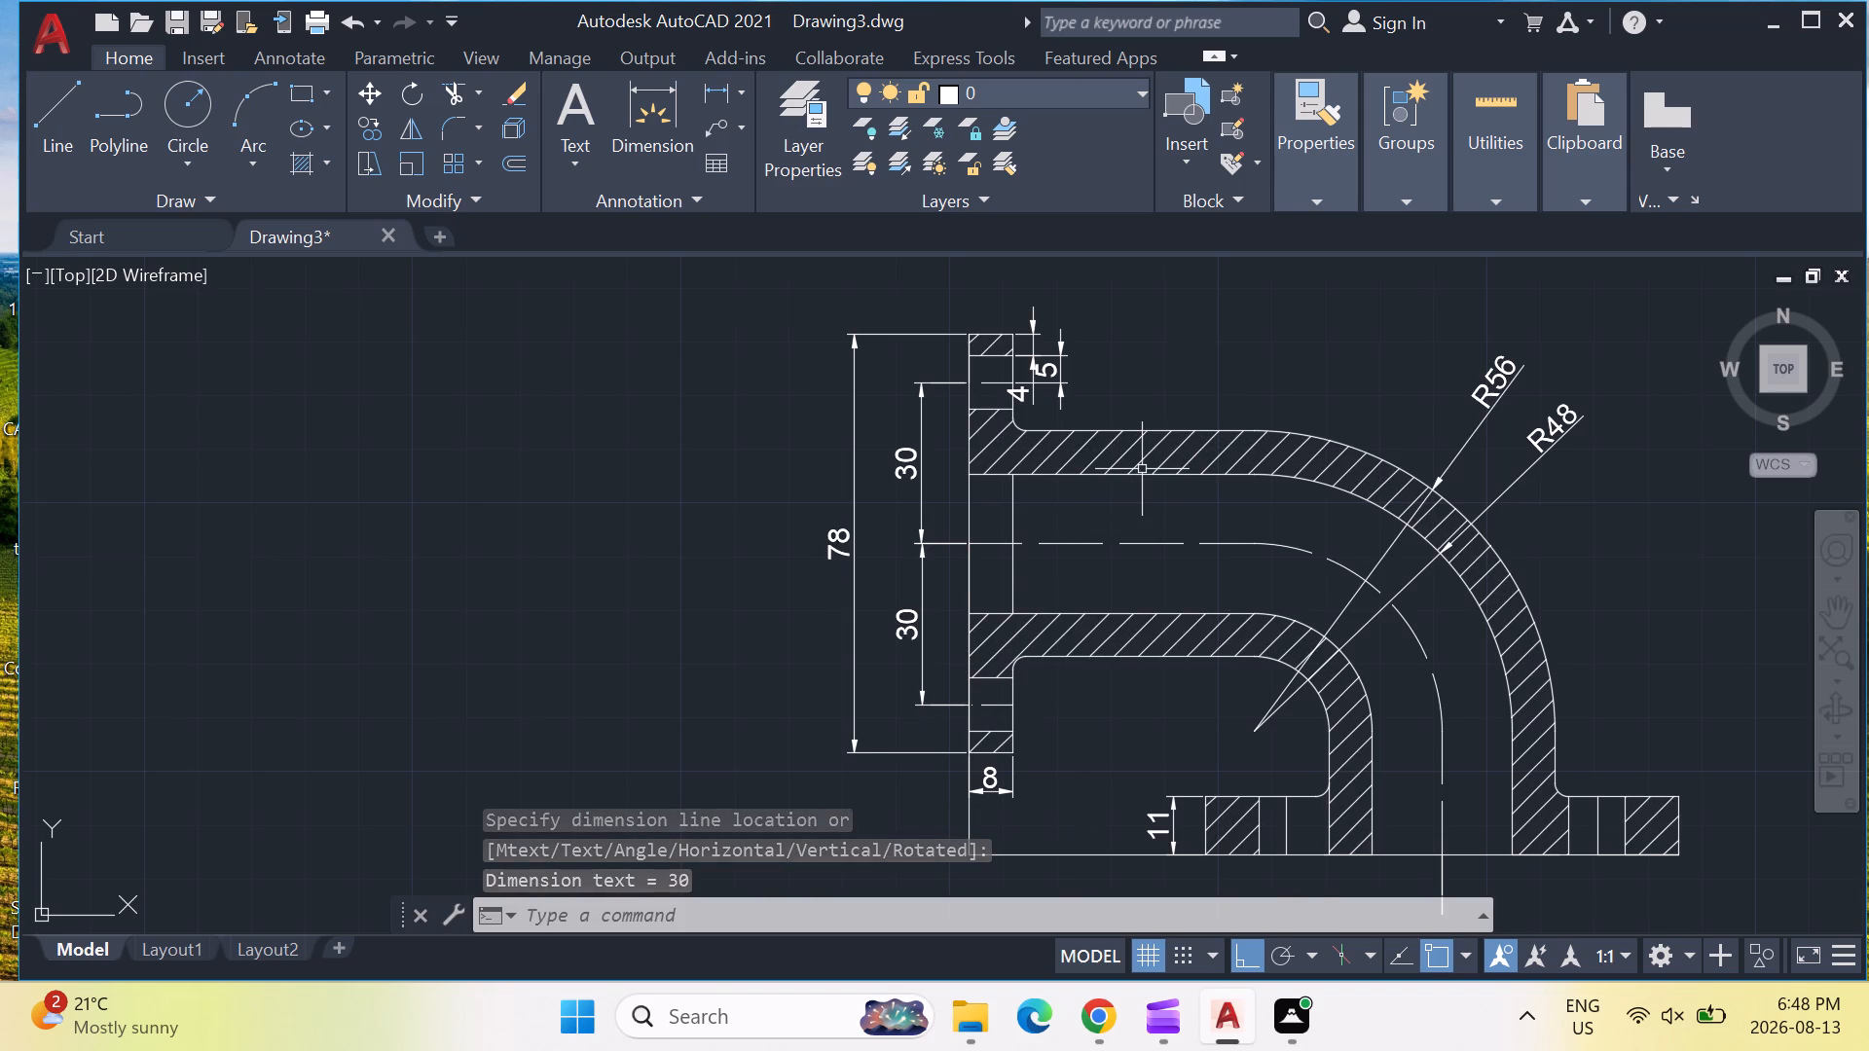
Examine the dimensioned pipe-bend section and compare it with the undimensioned copy below.
scroll(1142, 469, down, 1)
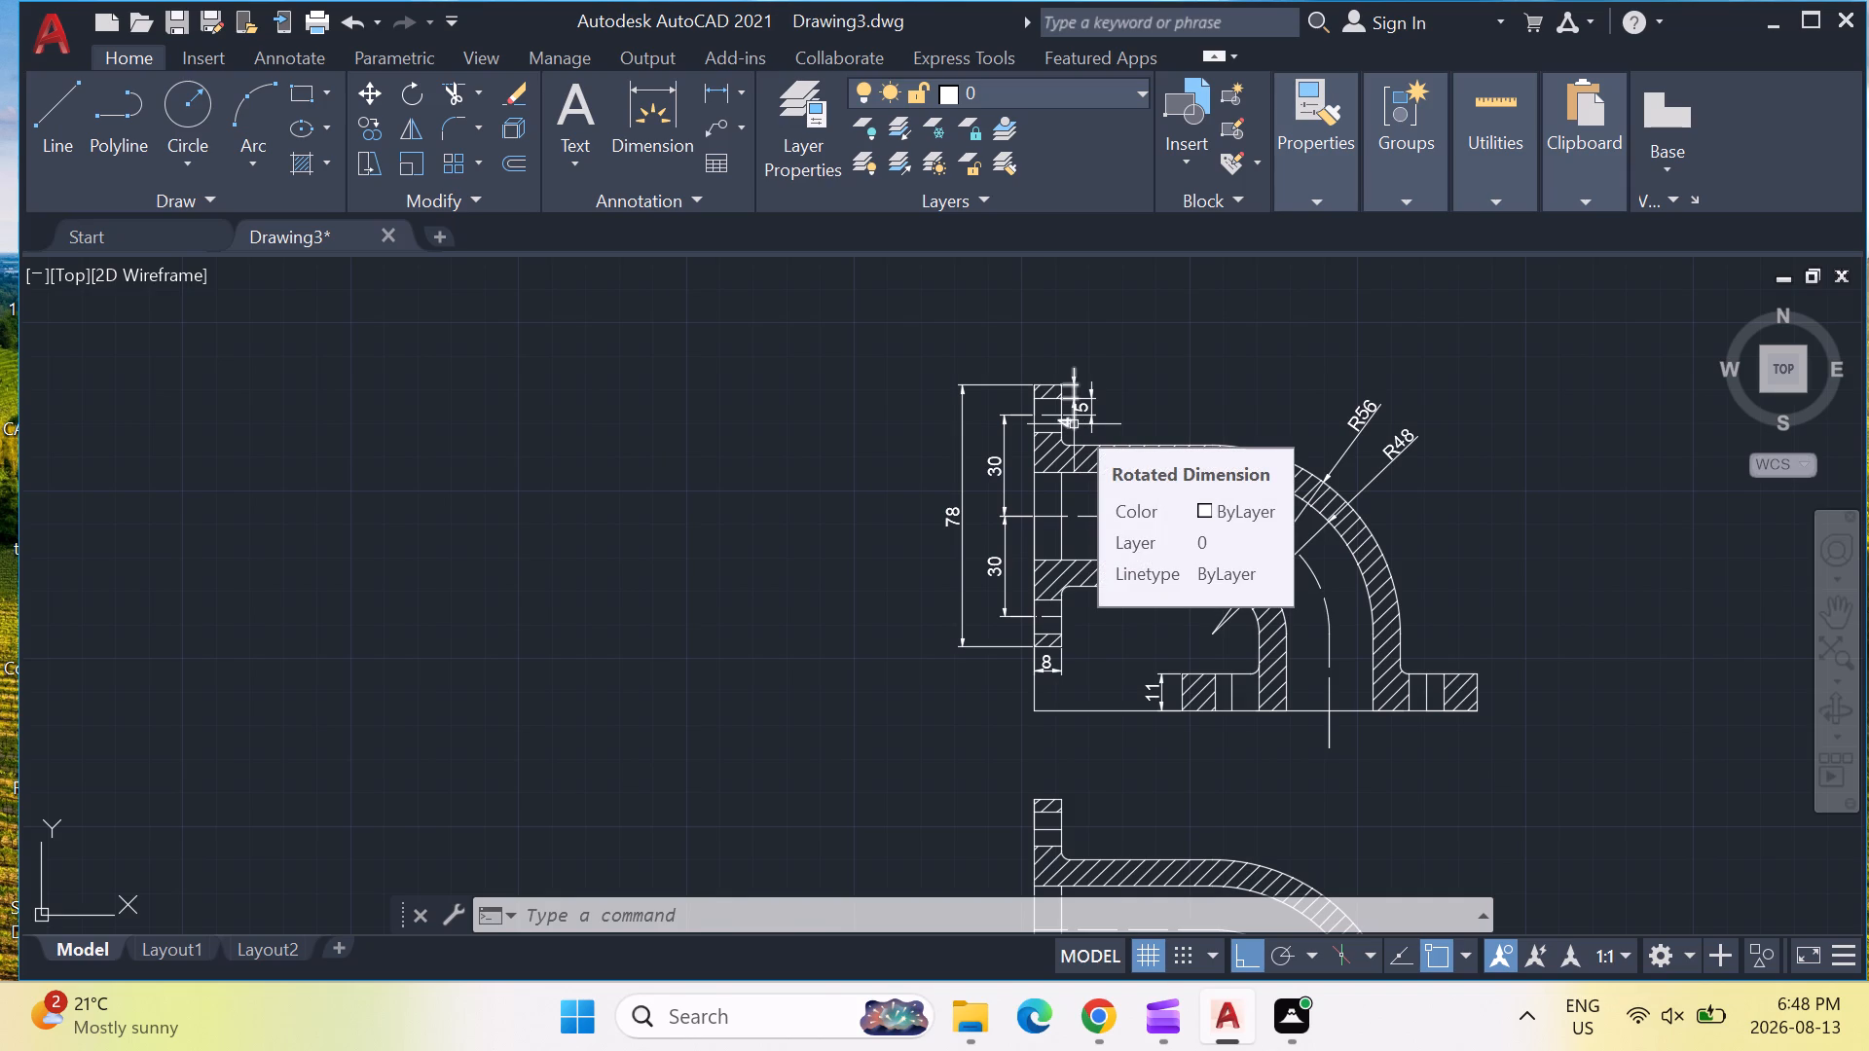
click(742, 528)
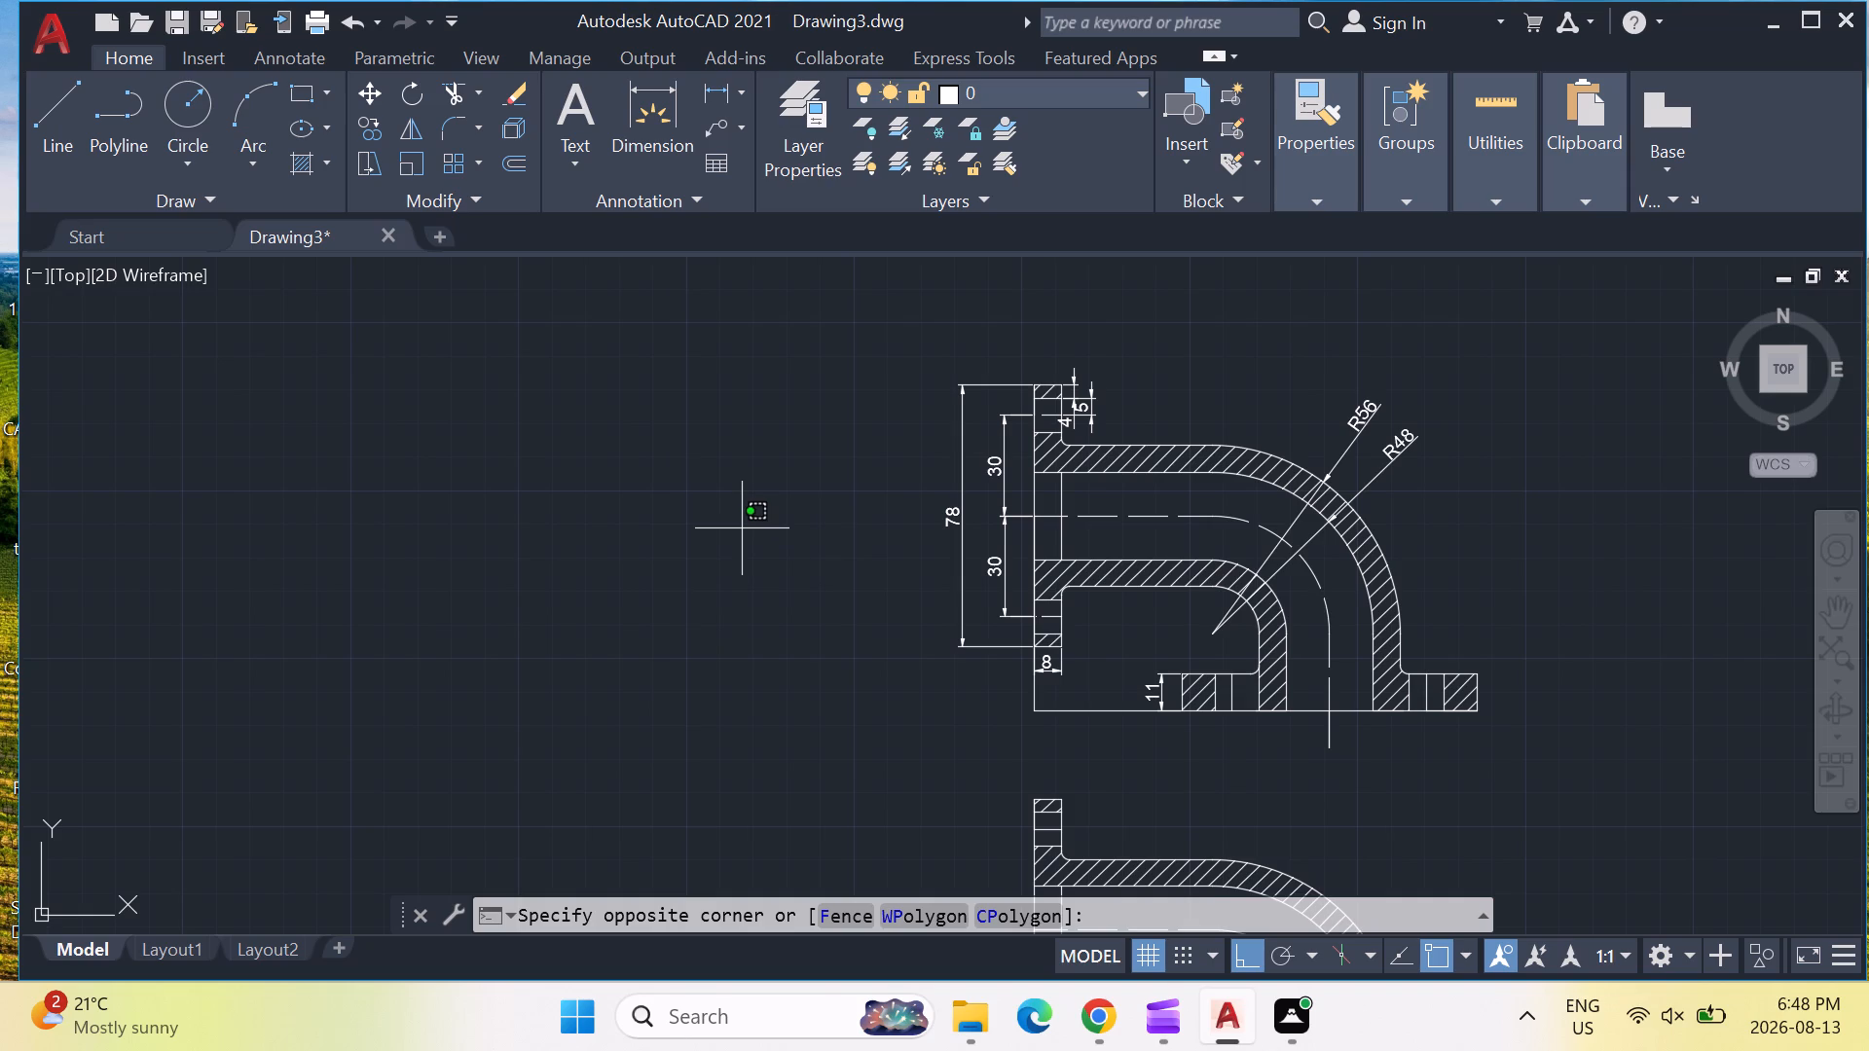
scroll(802, 492, down, 2)
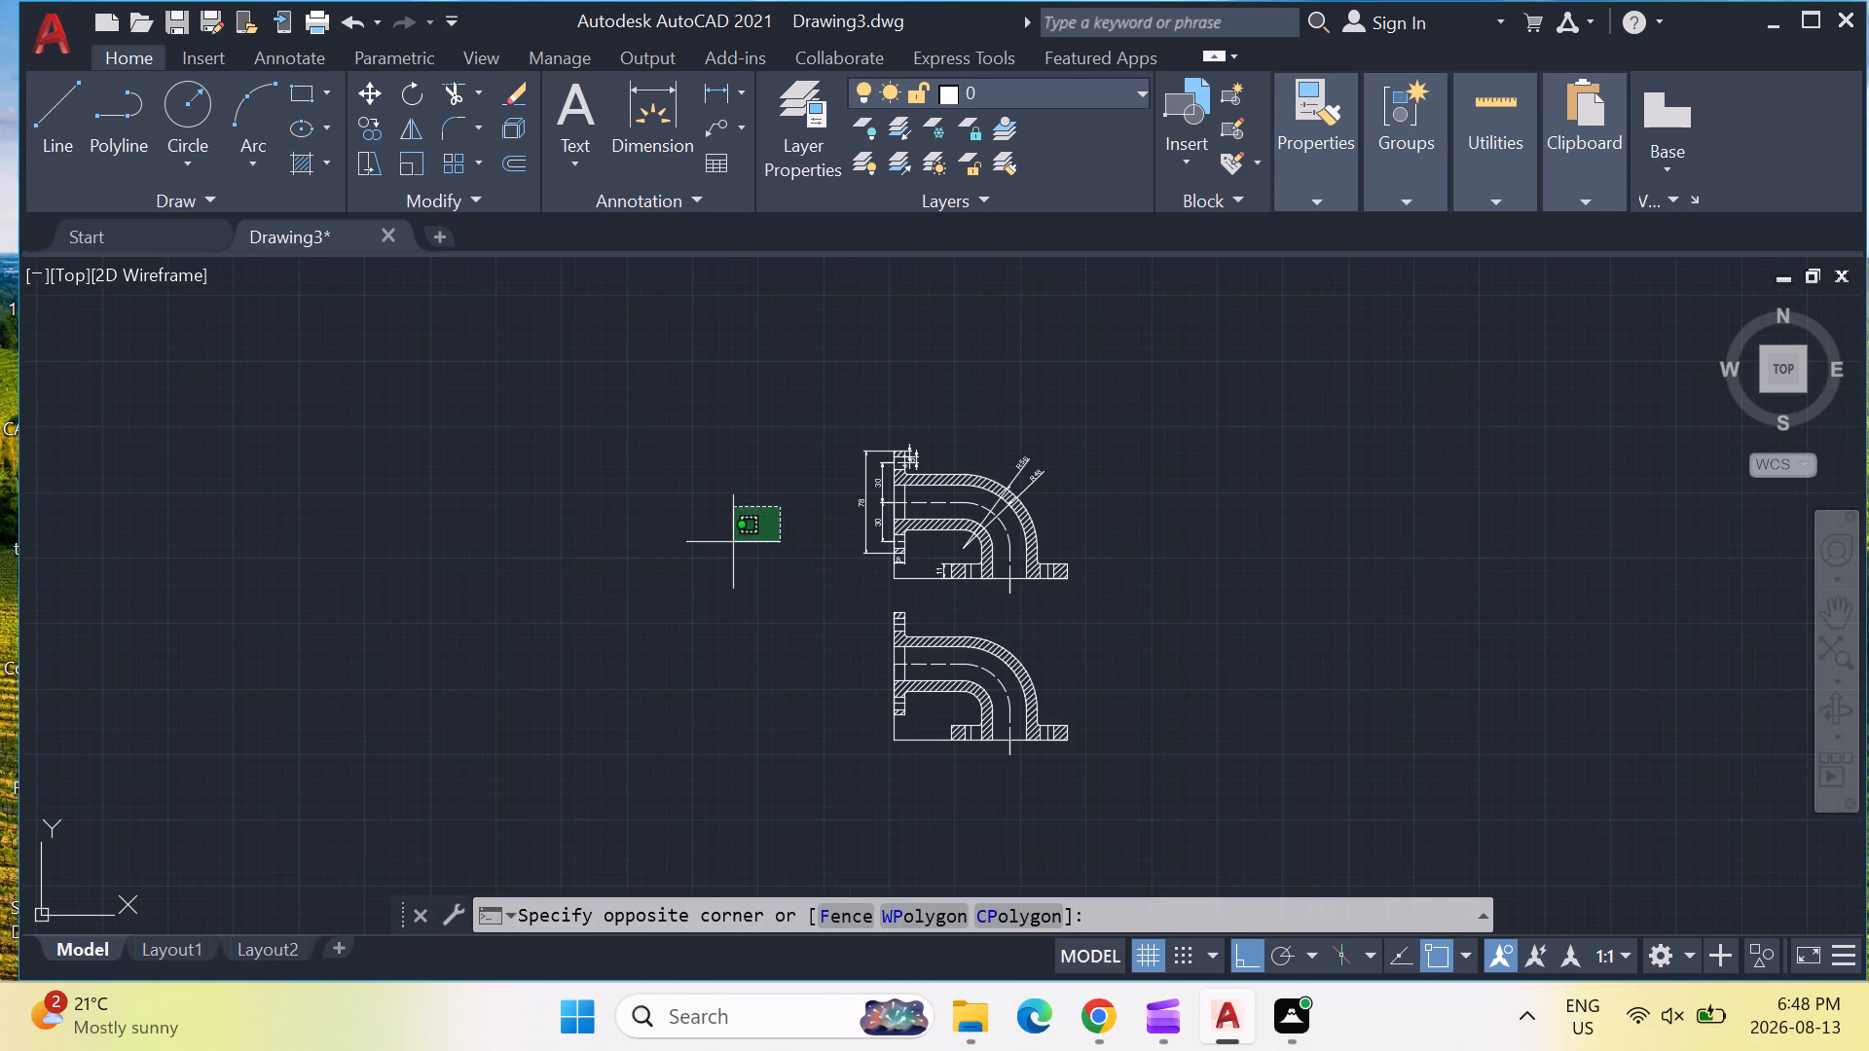
click(733, 528)
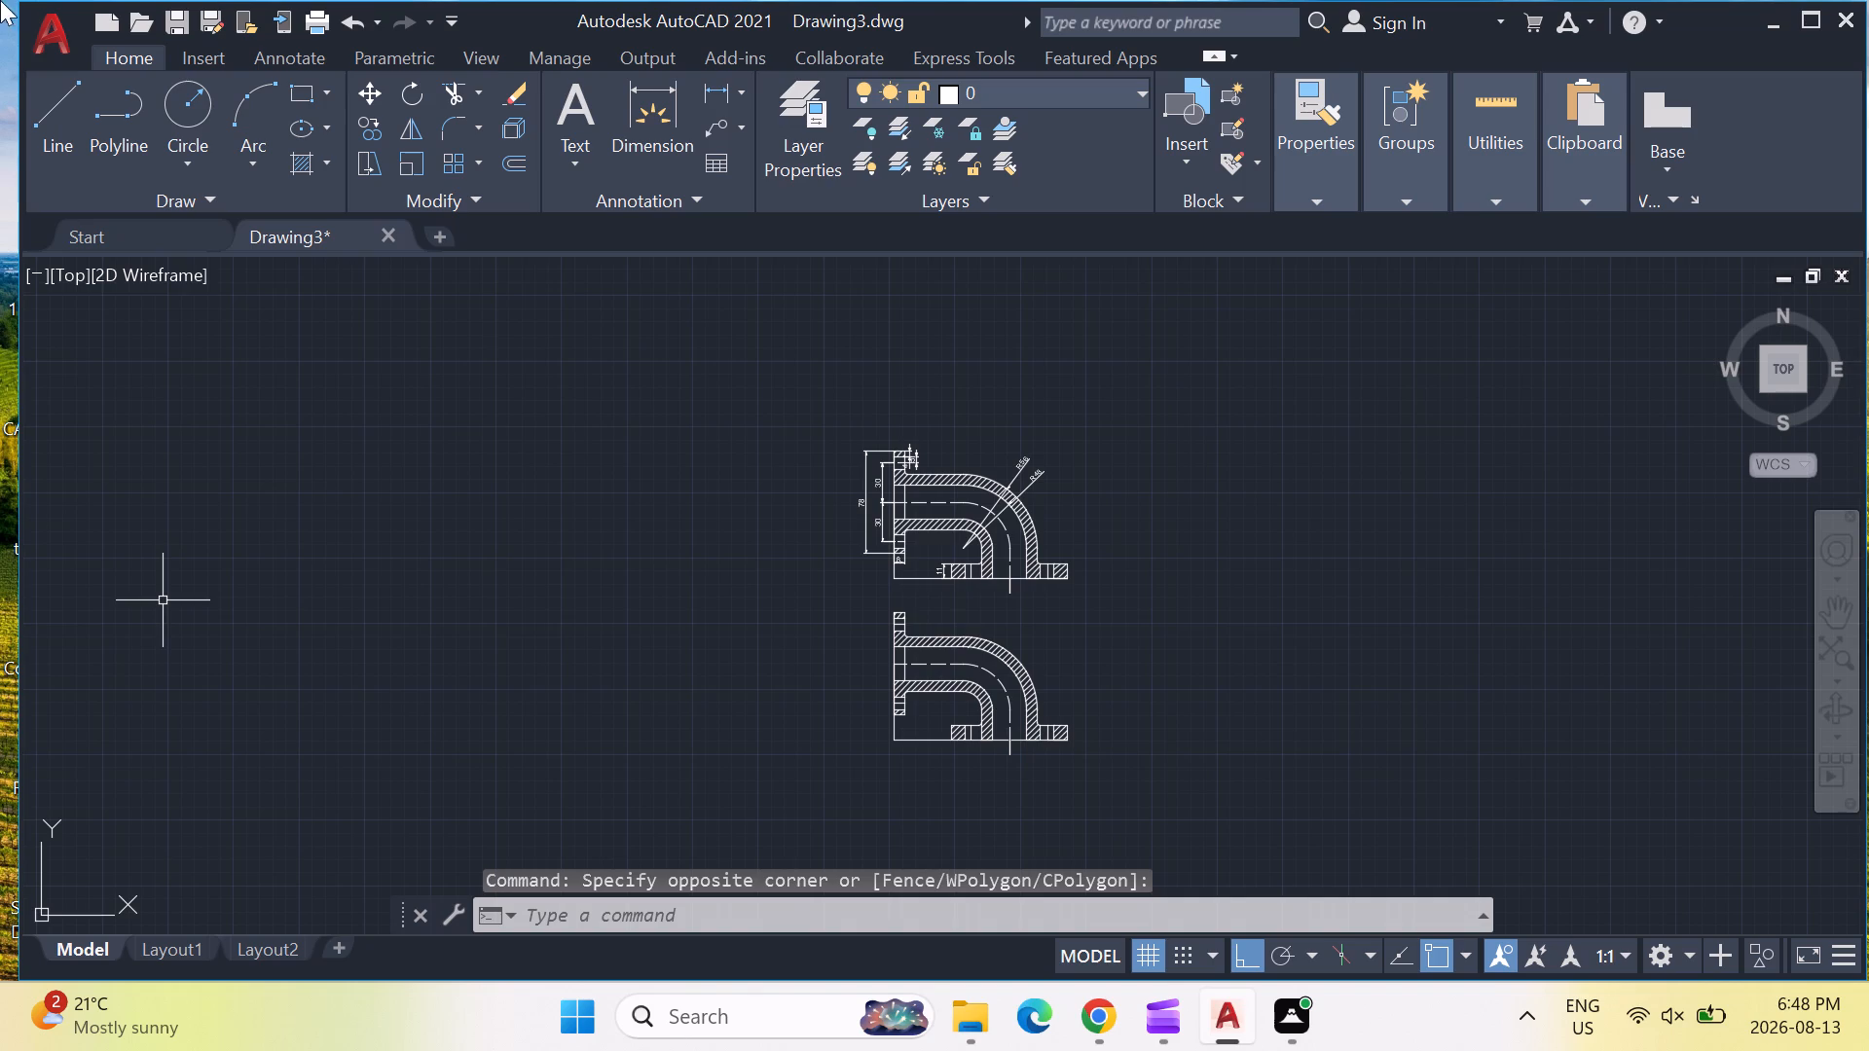
scroll(1021, 637, up, 2)
middle_drag(1006, 651, 720, 637)
scroll(728, 445, down, 1)
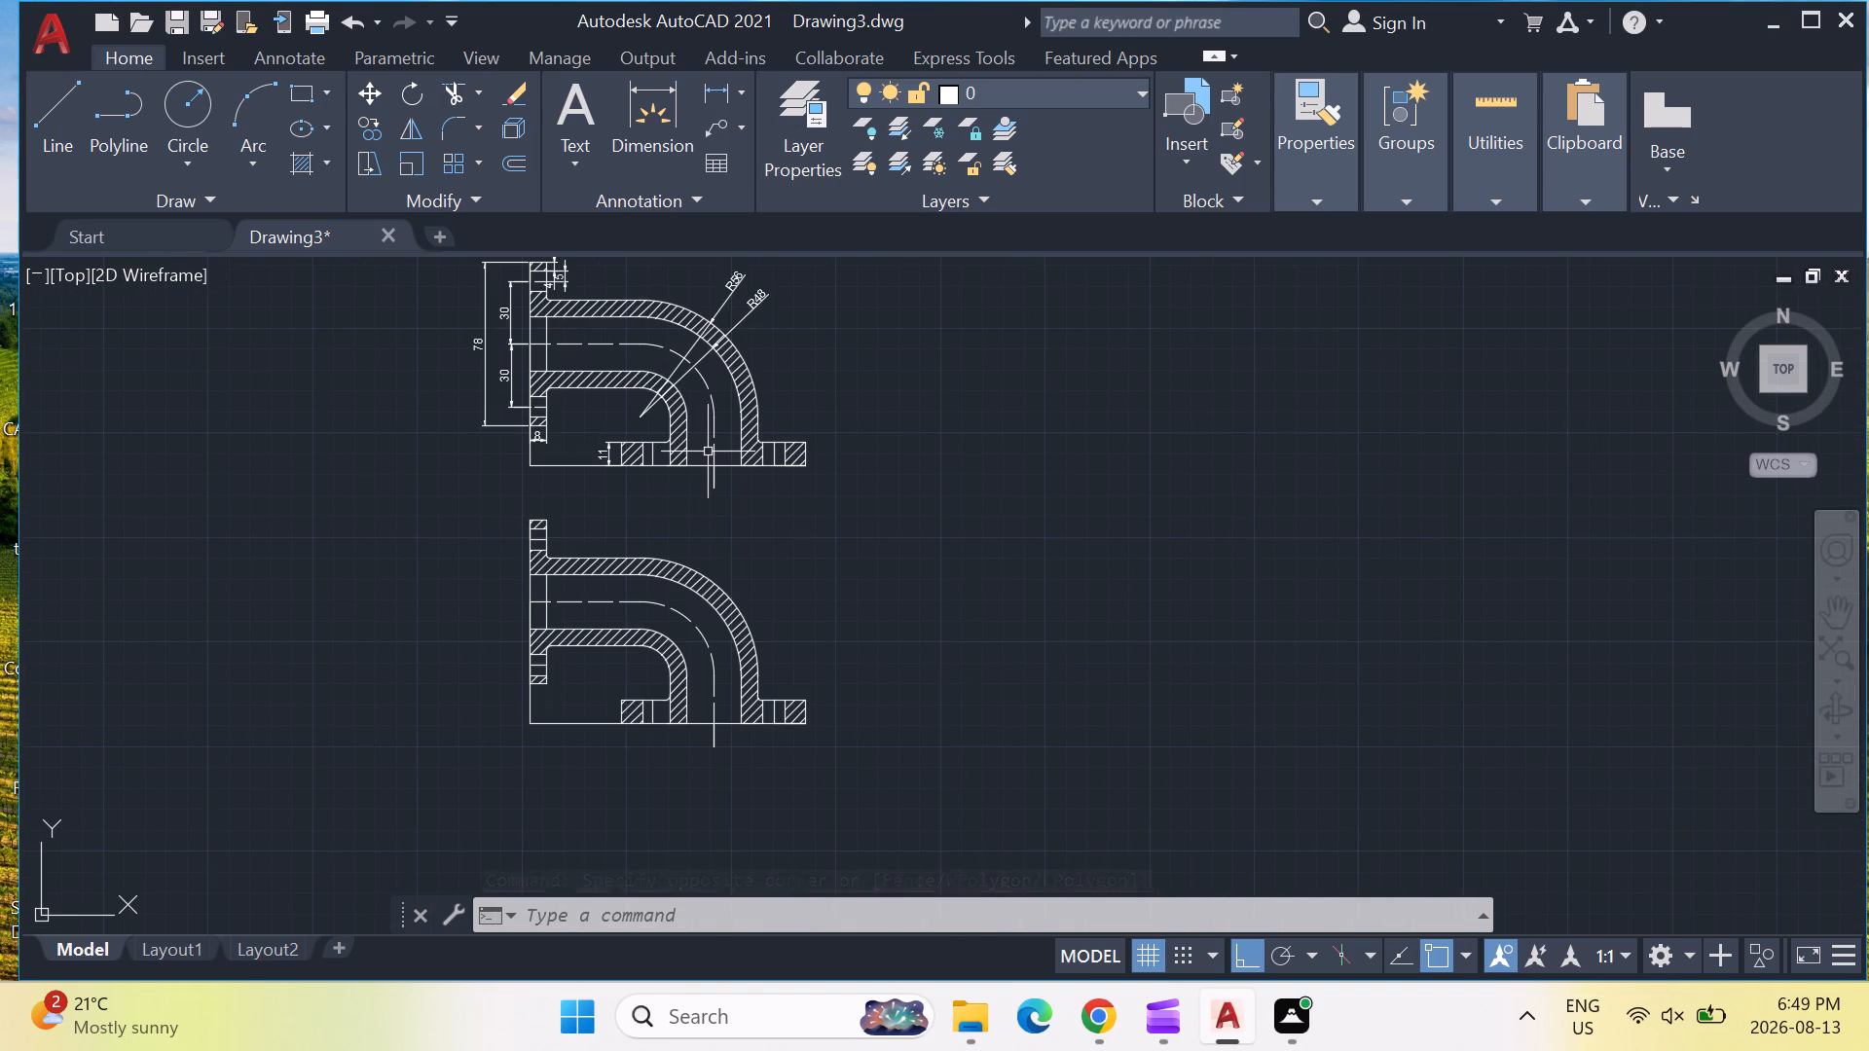
middle_drag(566, 358, 638, 515)
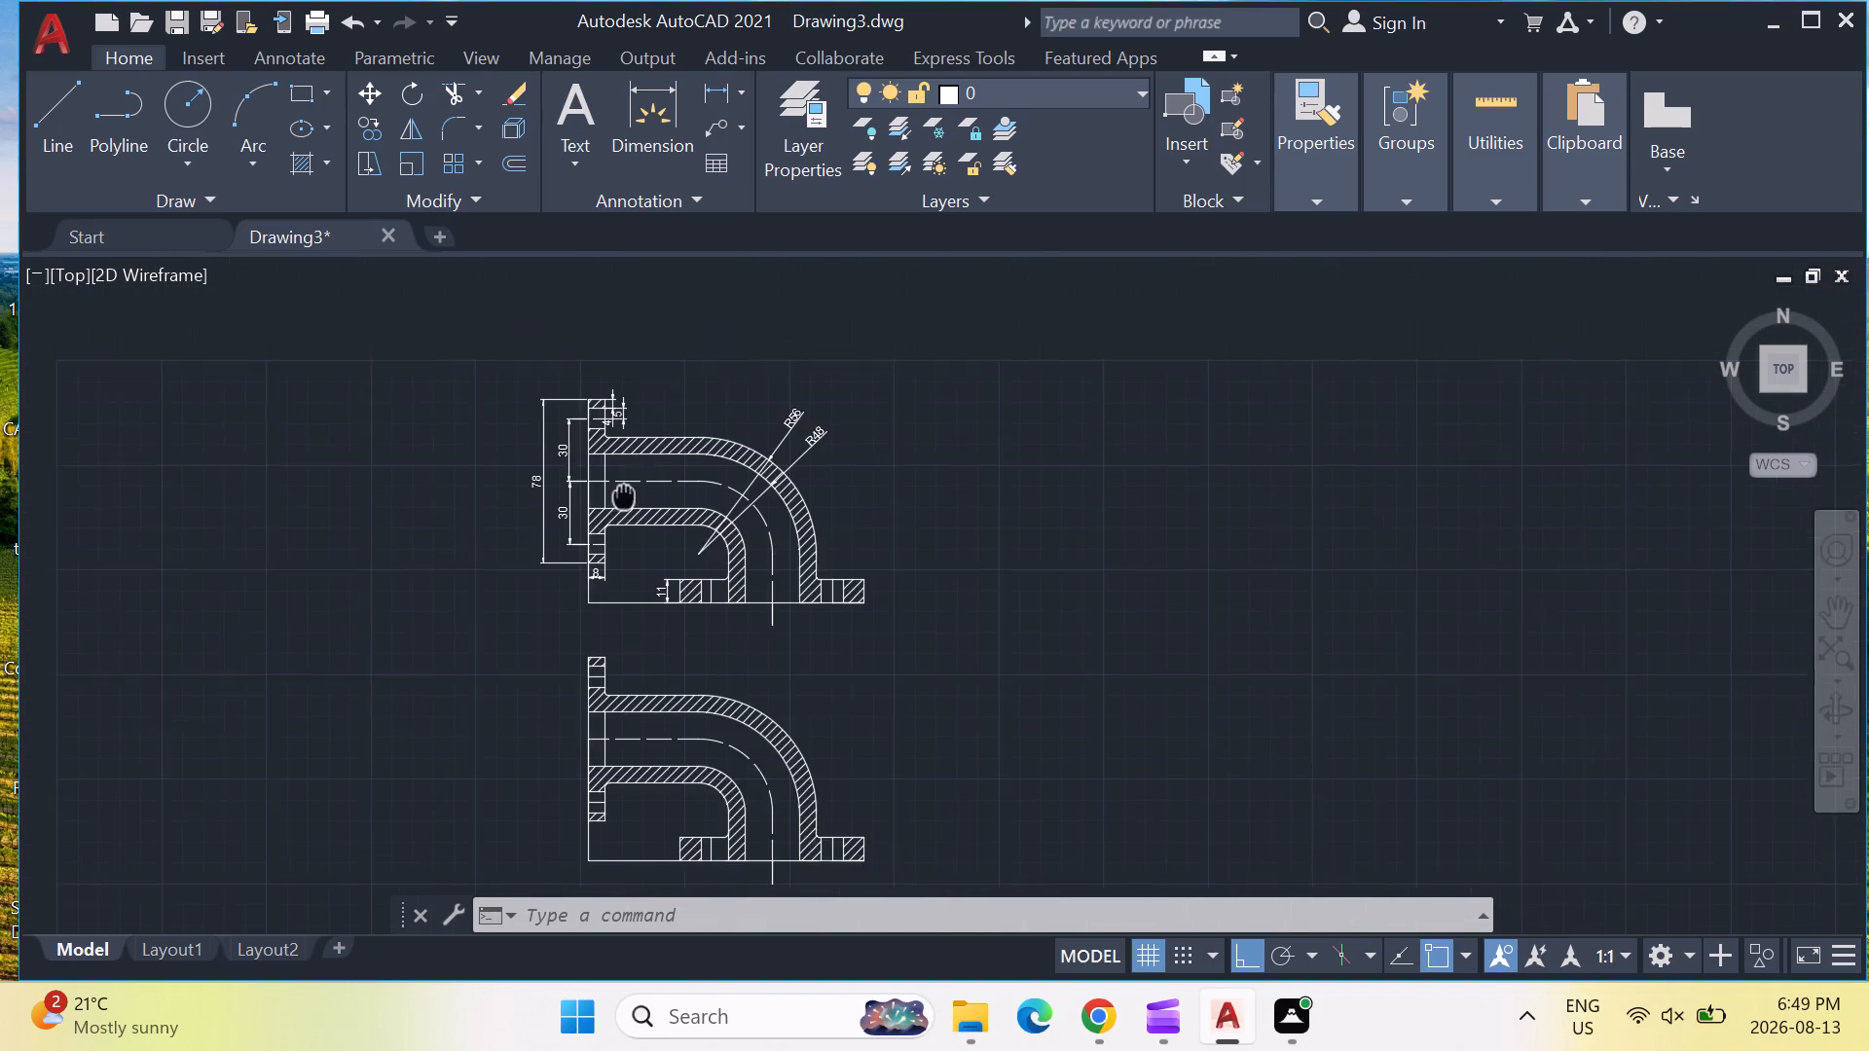
middle_drag(638, 515, 645, 523)
scroll(592, 471, up, 3)
scroll(695, 418, down, 2)
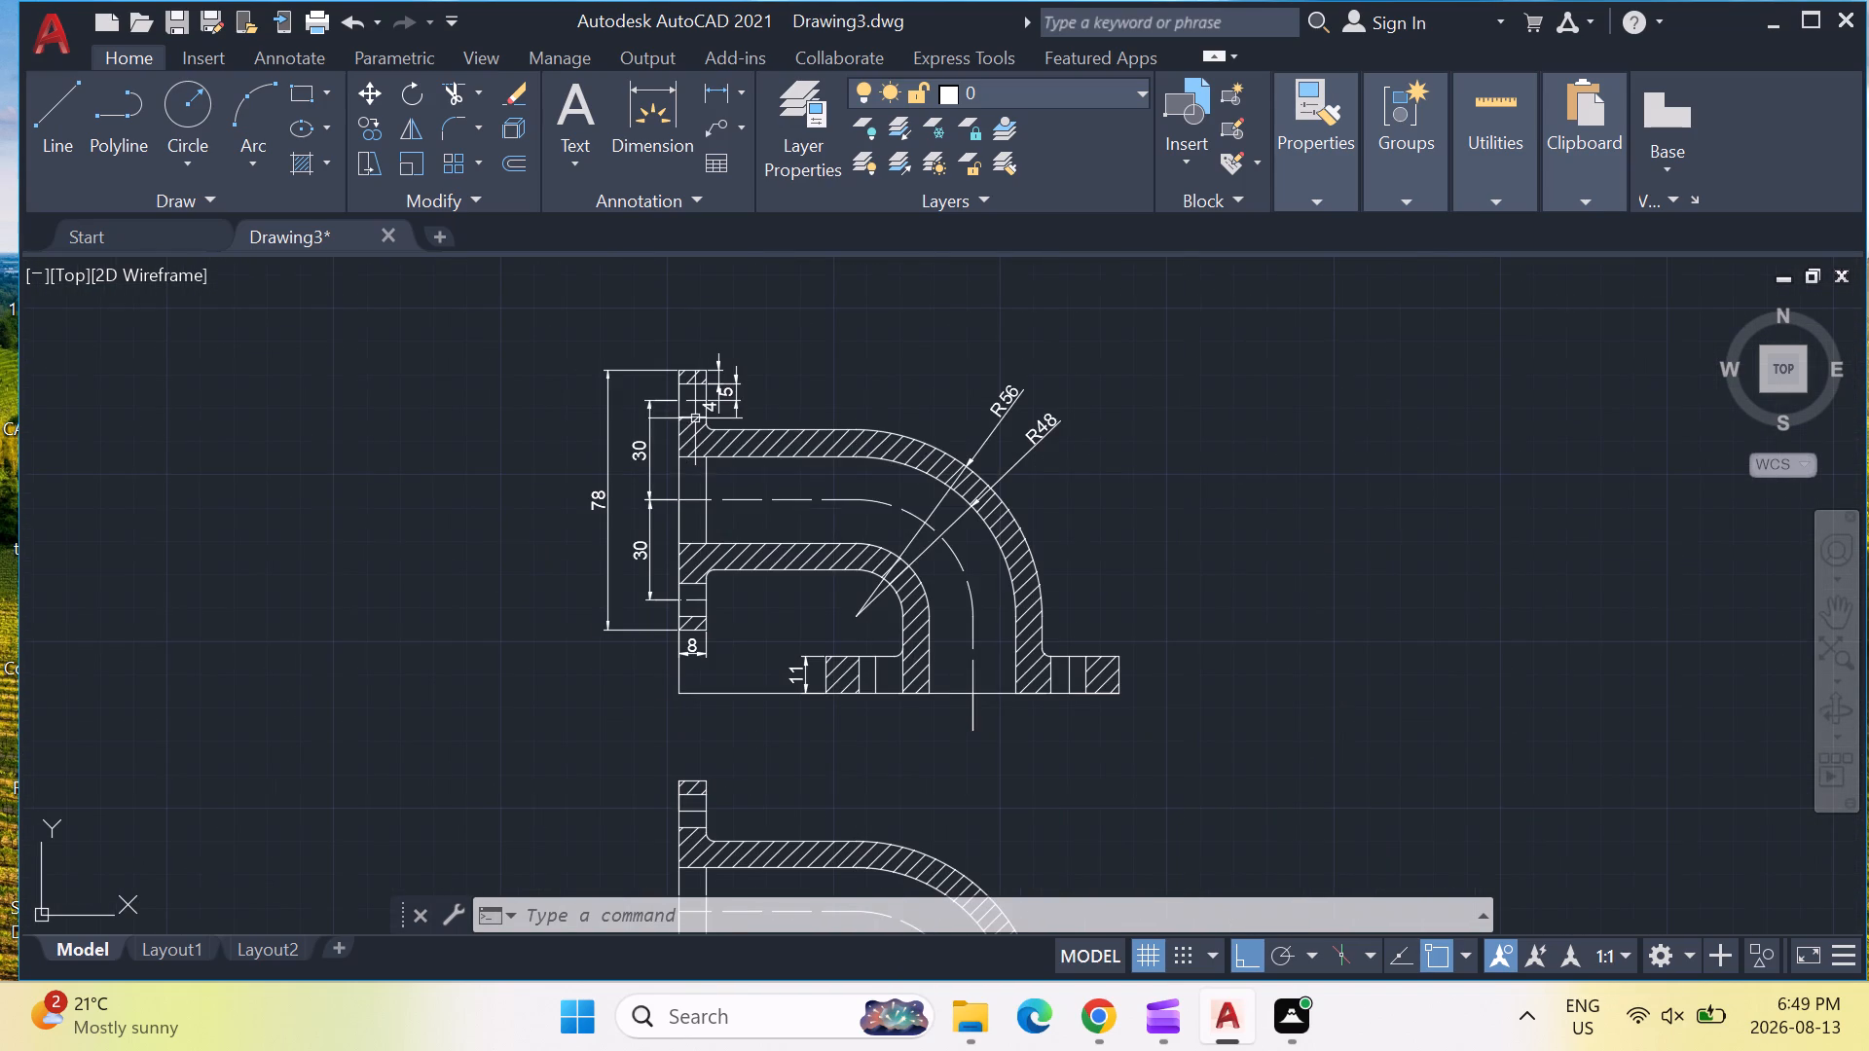
Erase the short centreline of the left bolt hole in the lower copy's horizontal flange.
scroll(1158, 548, down, 1)
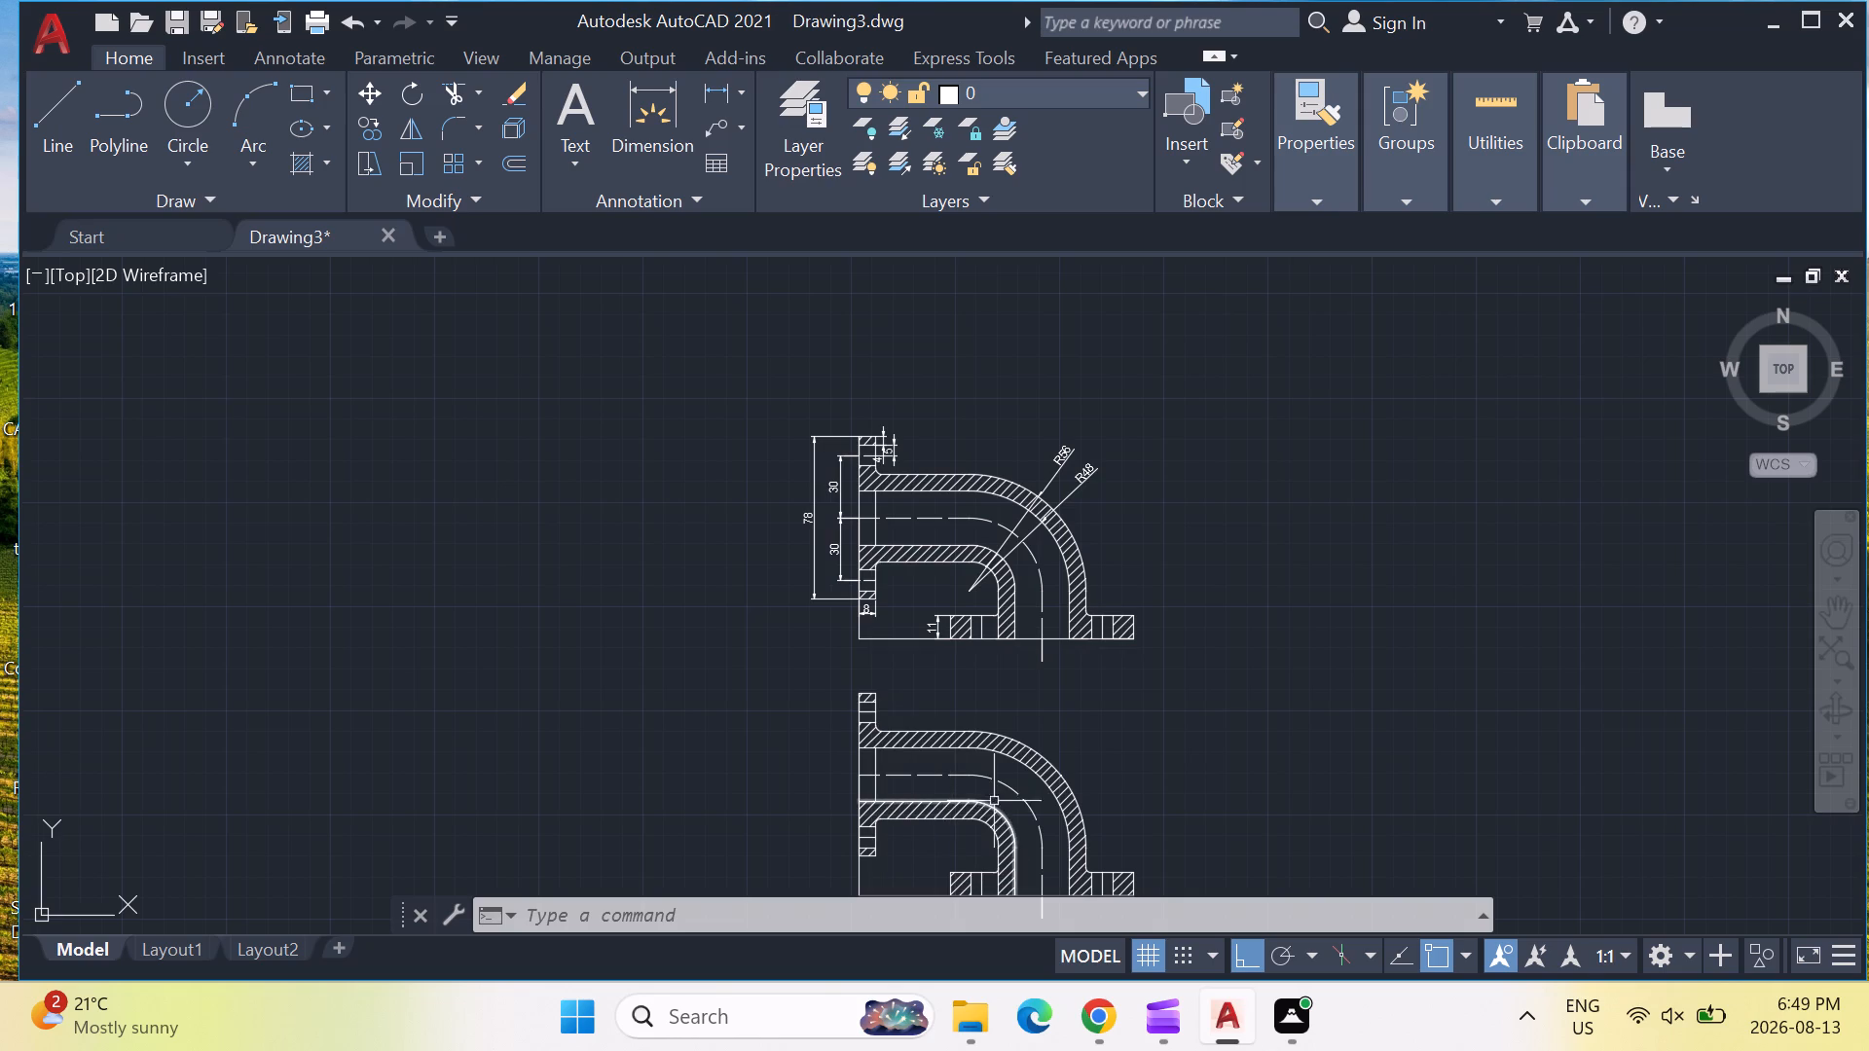
scroll(1126, 775, up, 1)
scroll(1106, 744, down, 1)
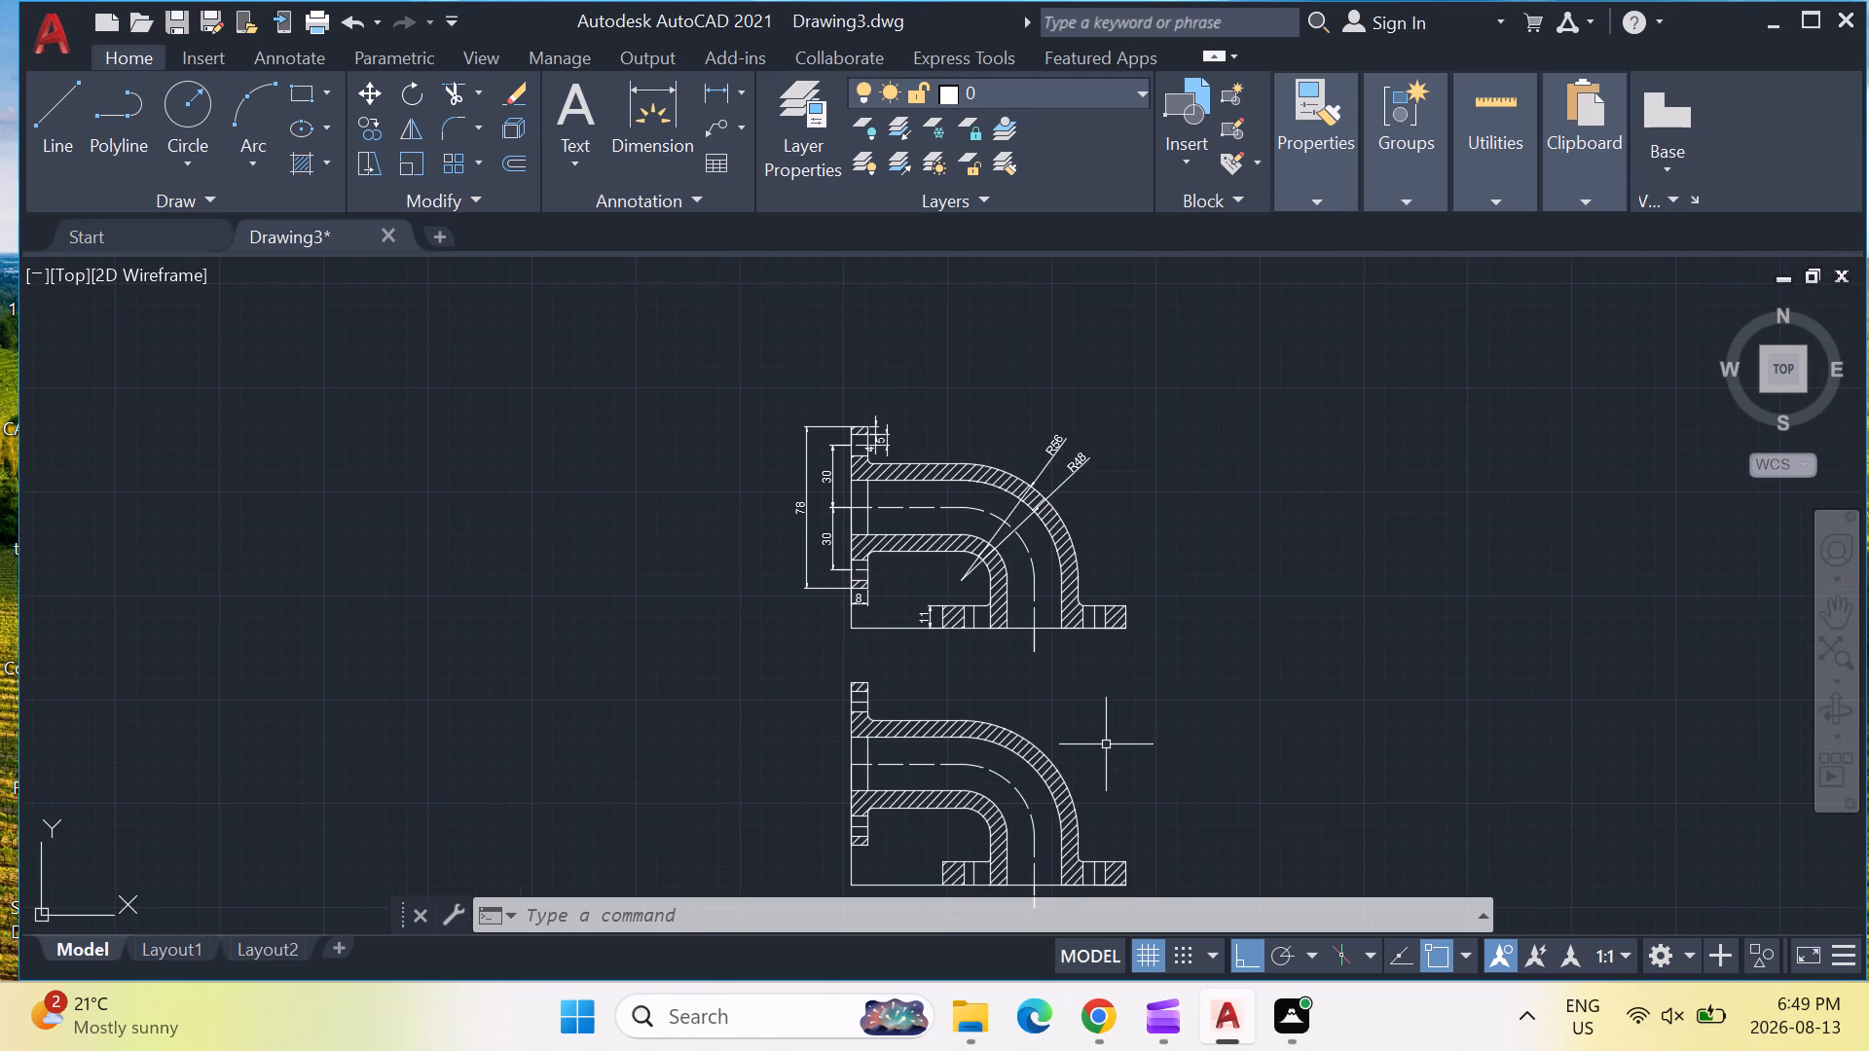
middle_drag(1021, 815, 947, 600)
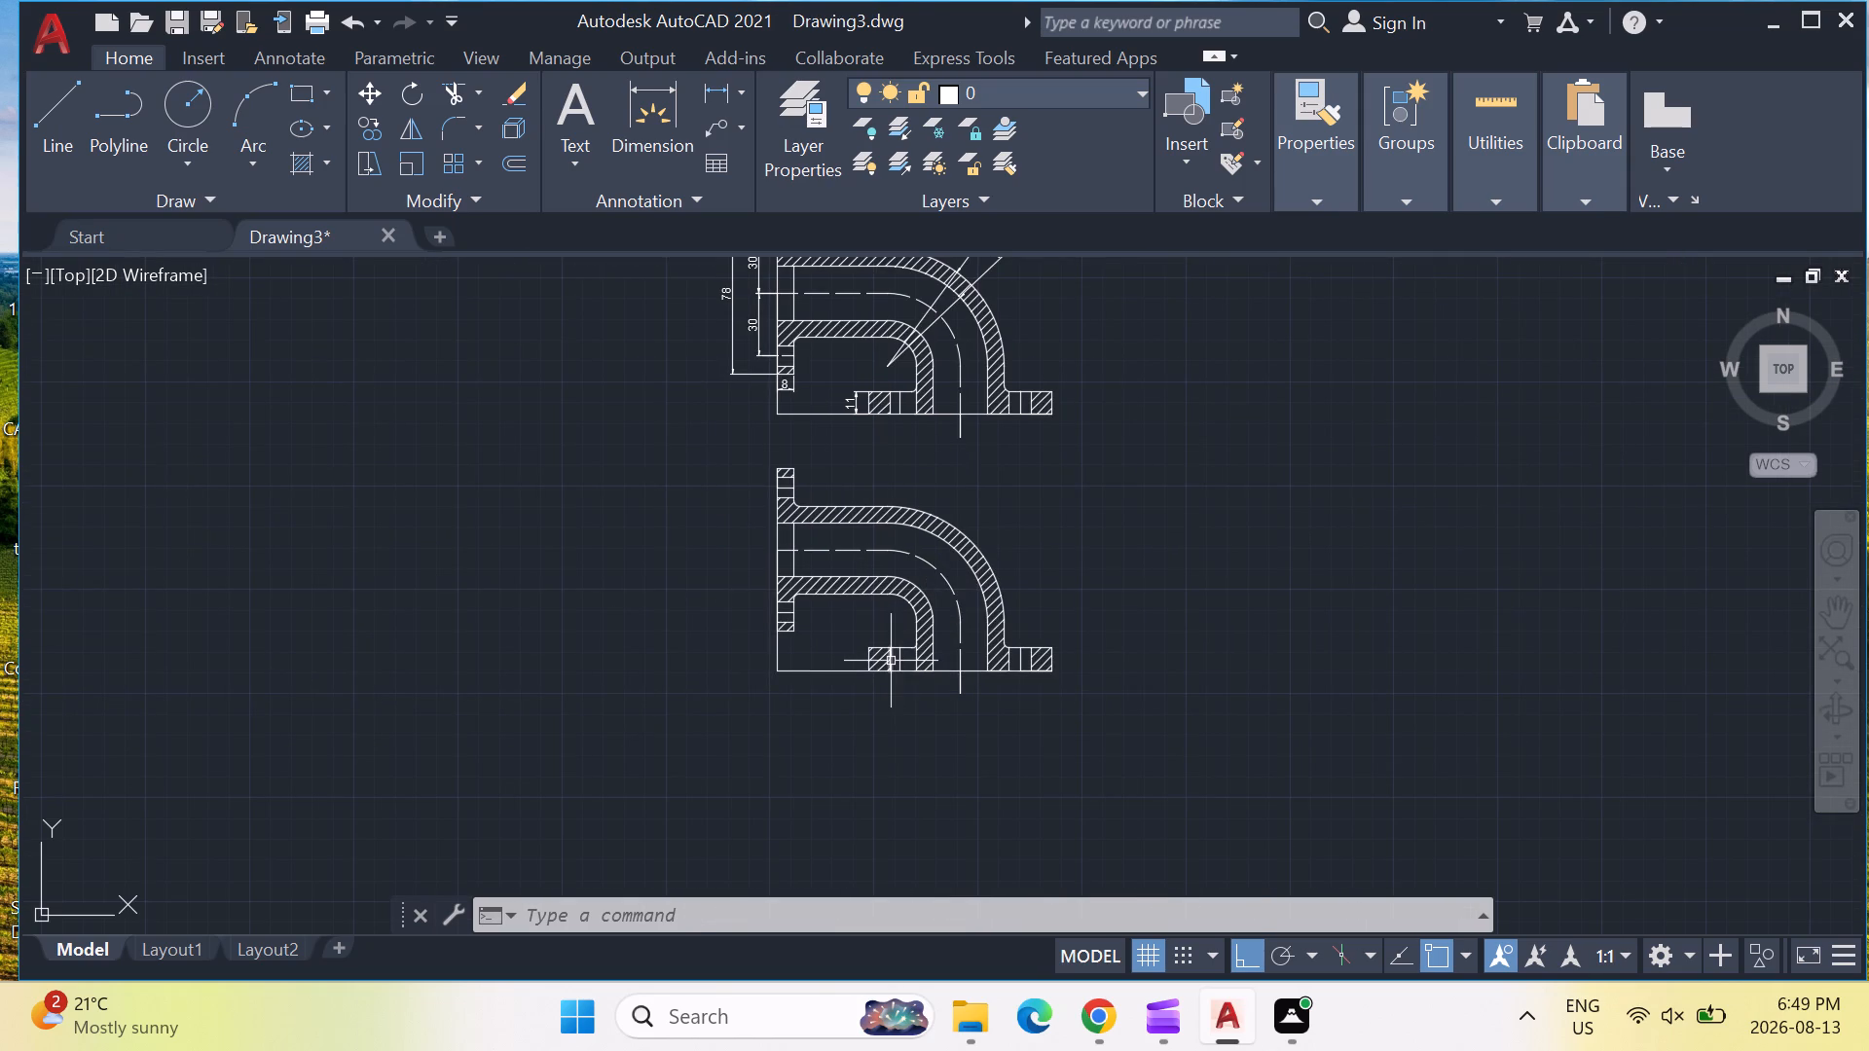
scroll(891, 661, up, 2)
scroll(893, 600, down, 2)
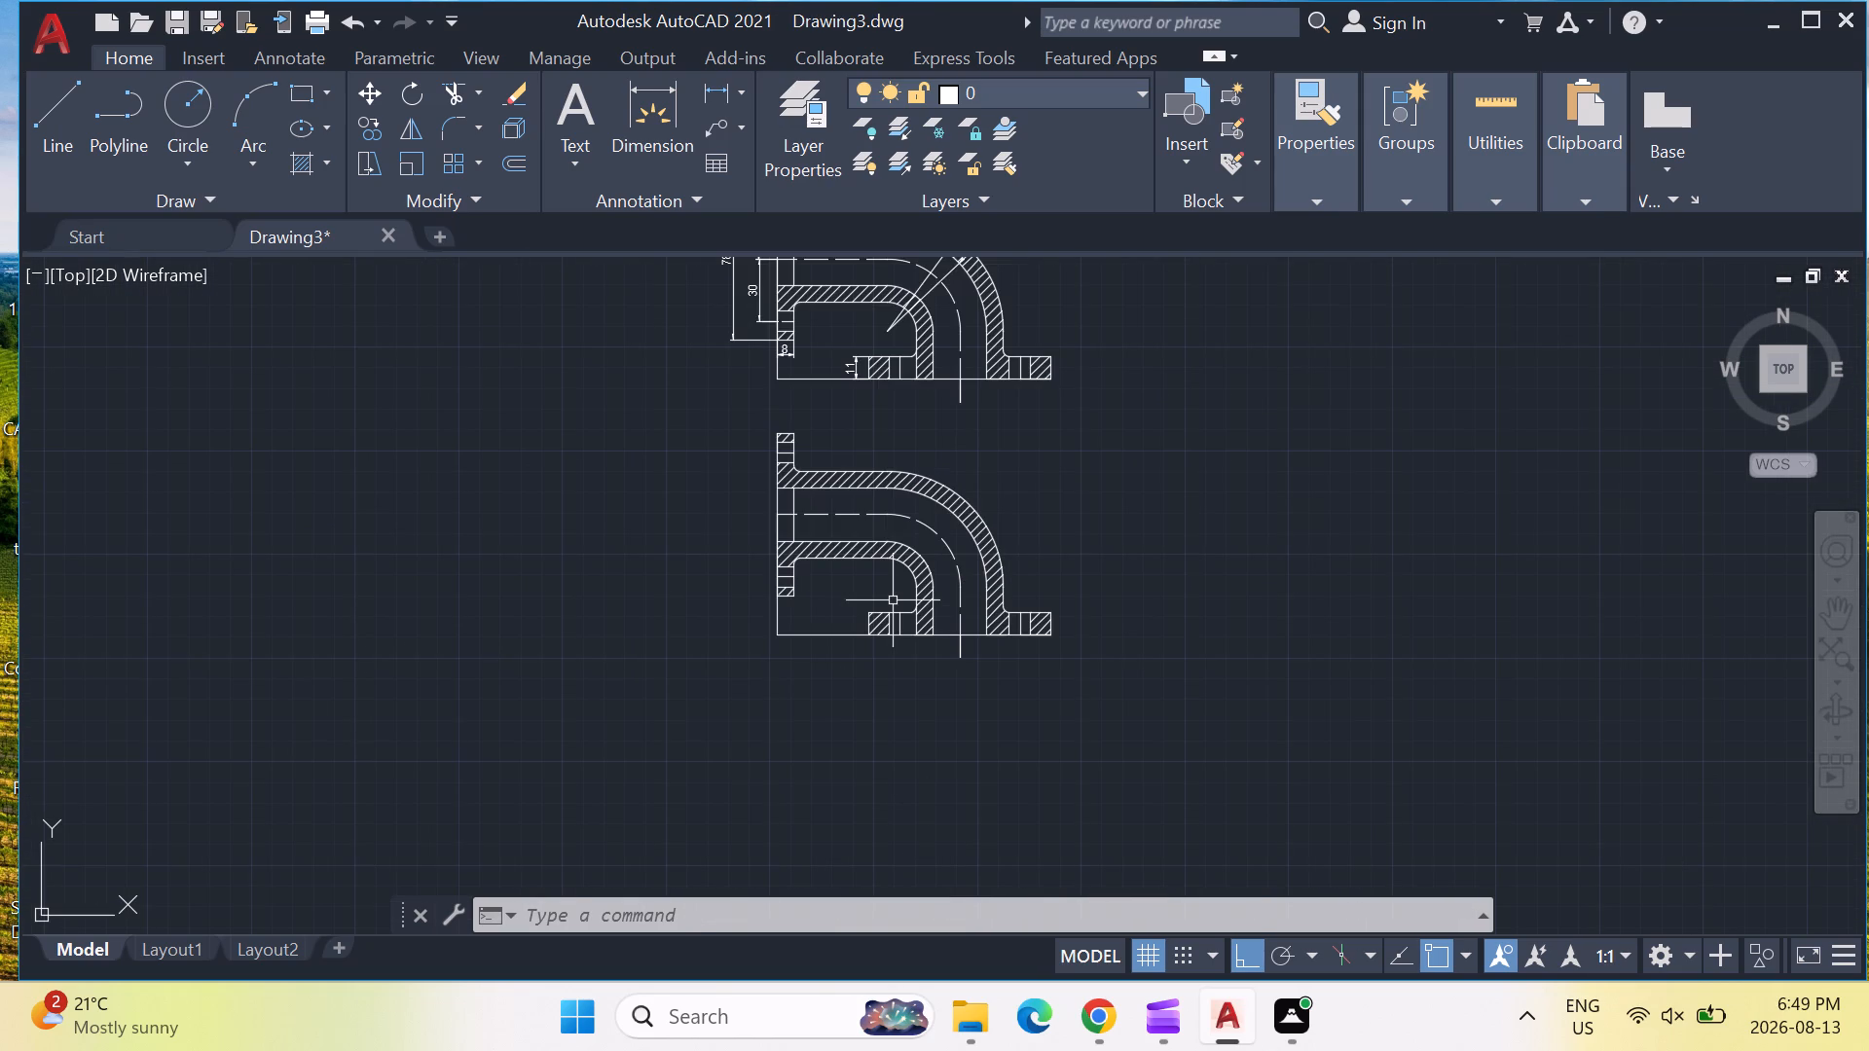
middle_drag(932, 563, 930, 707)
scroll(918, 764, up, 2)
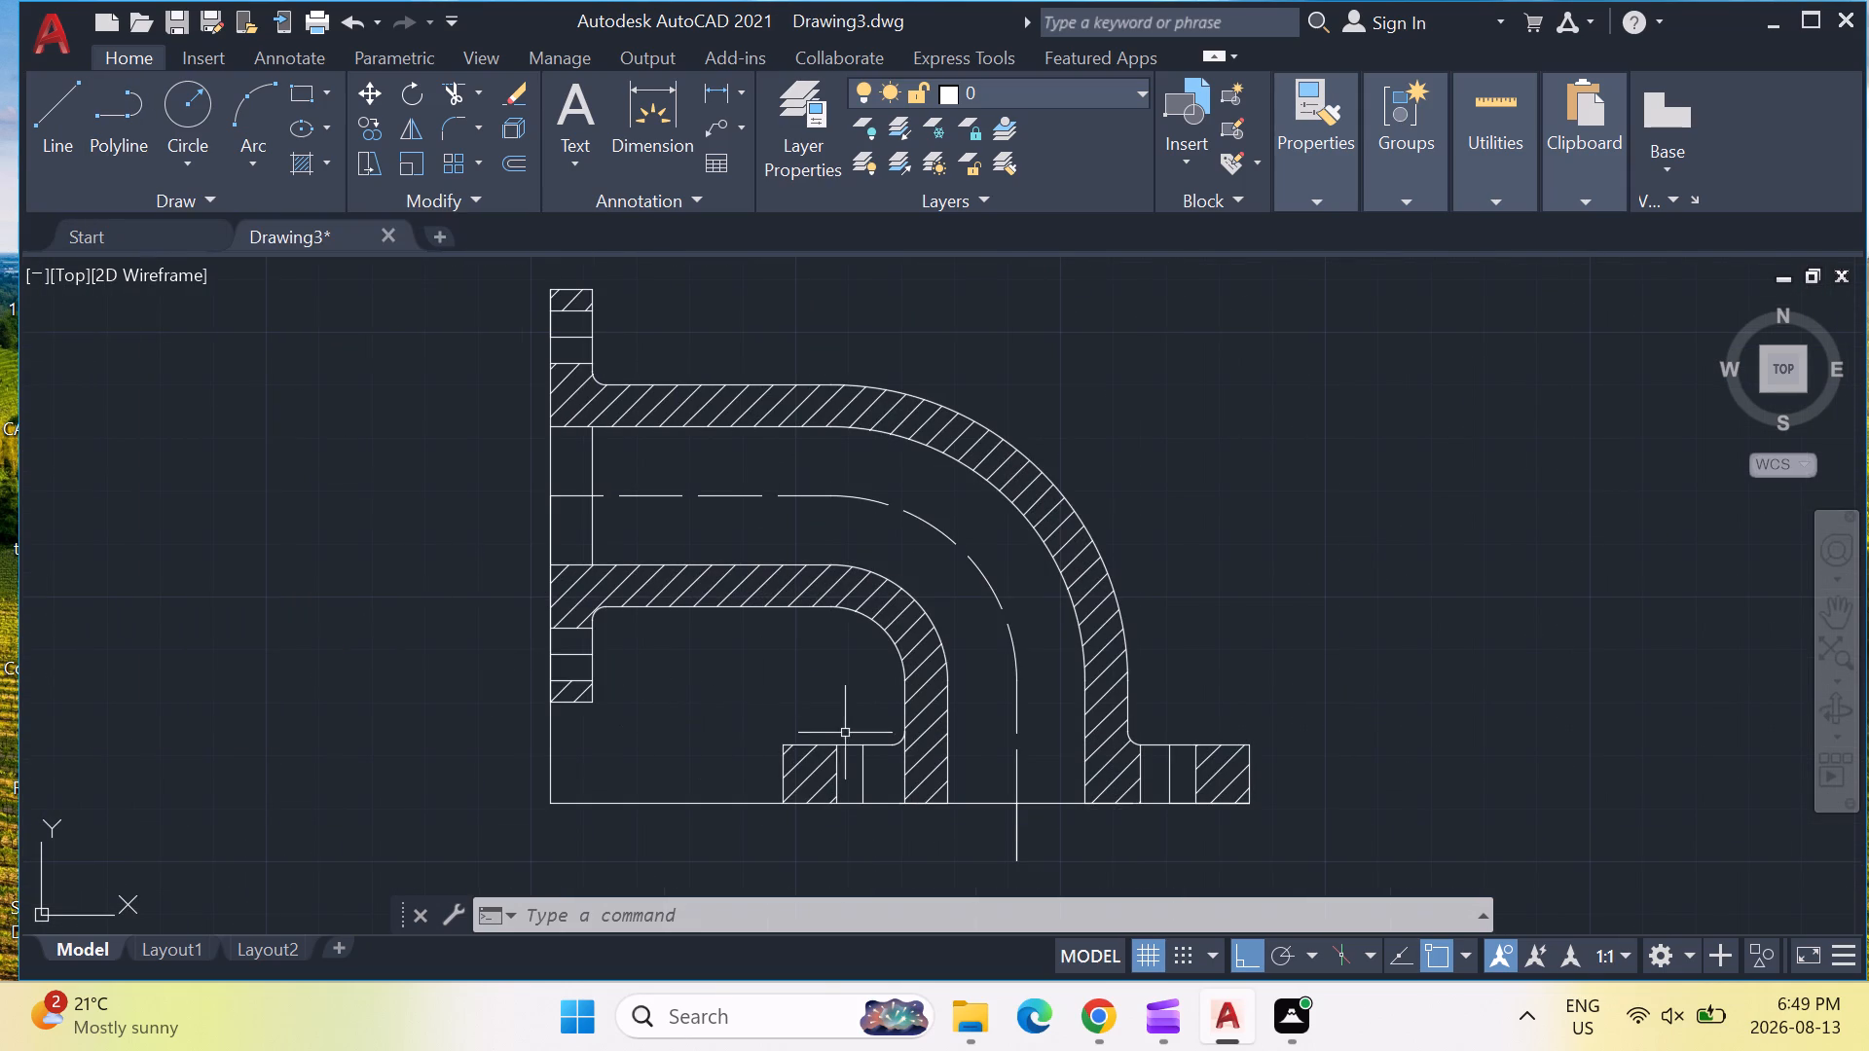
scroll(852, 742, up, 1)
click(866, 798)
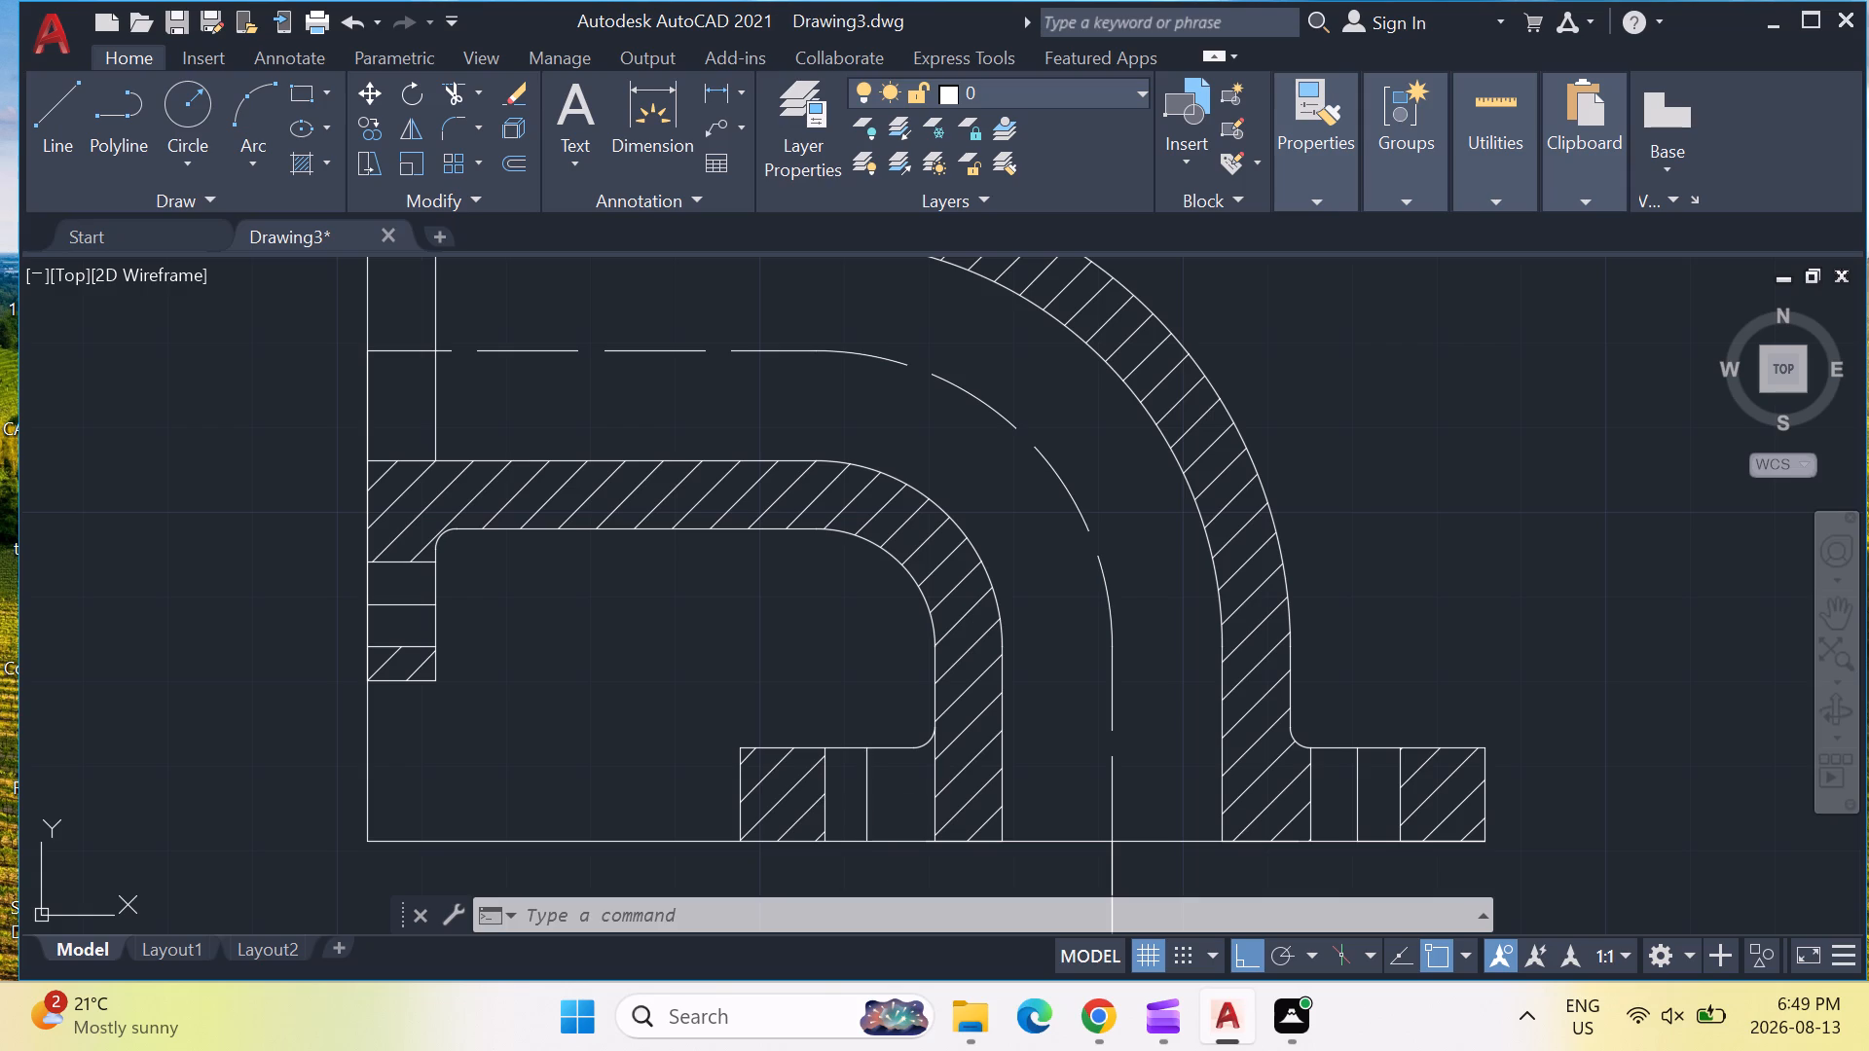
key(Delete)
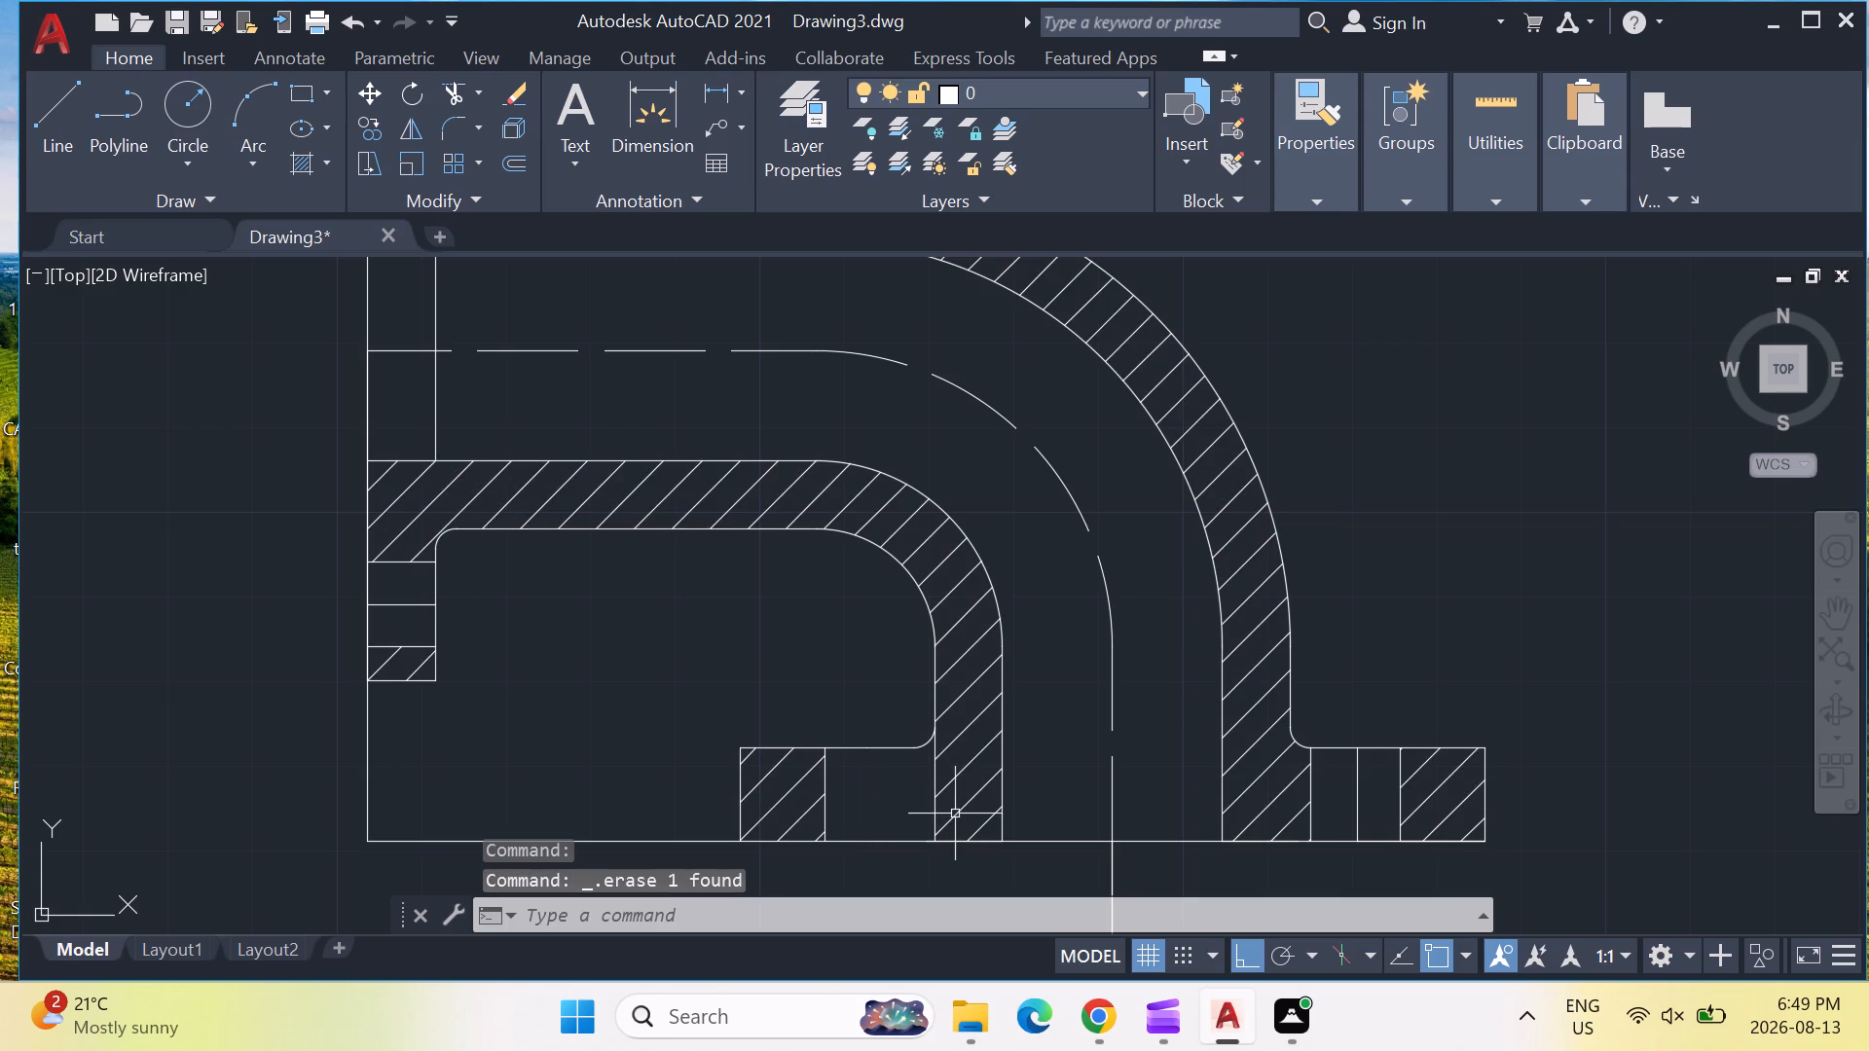
Draw a line 5 units along the base from the left hatched block's inner corner, continuing vertically above the flange as the bolt-hole centreline.
click(55, 114)
click(821, 837)
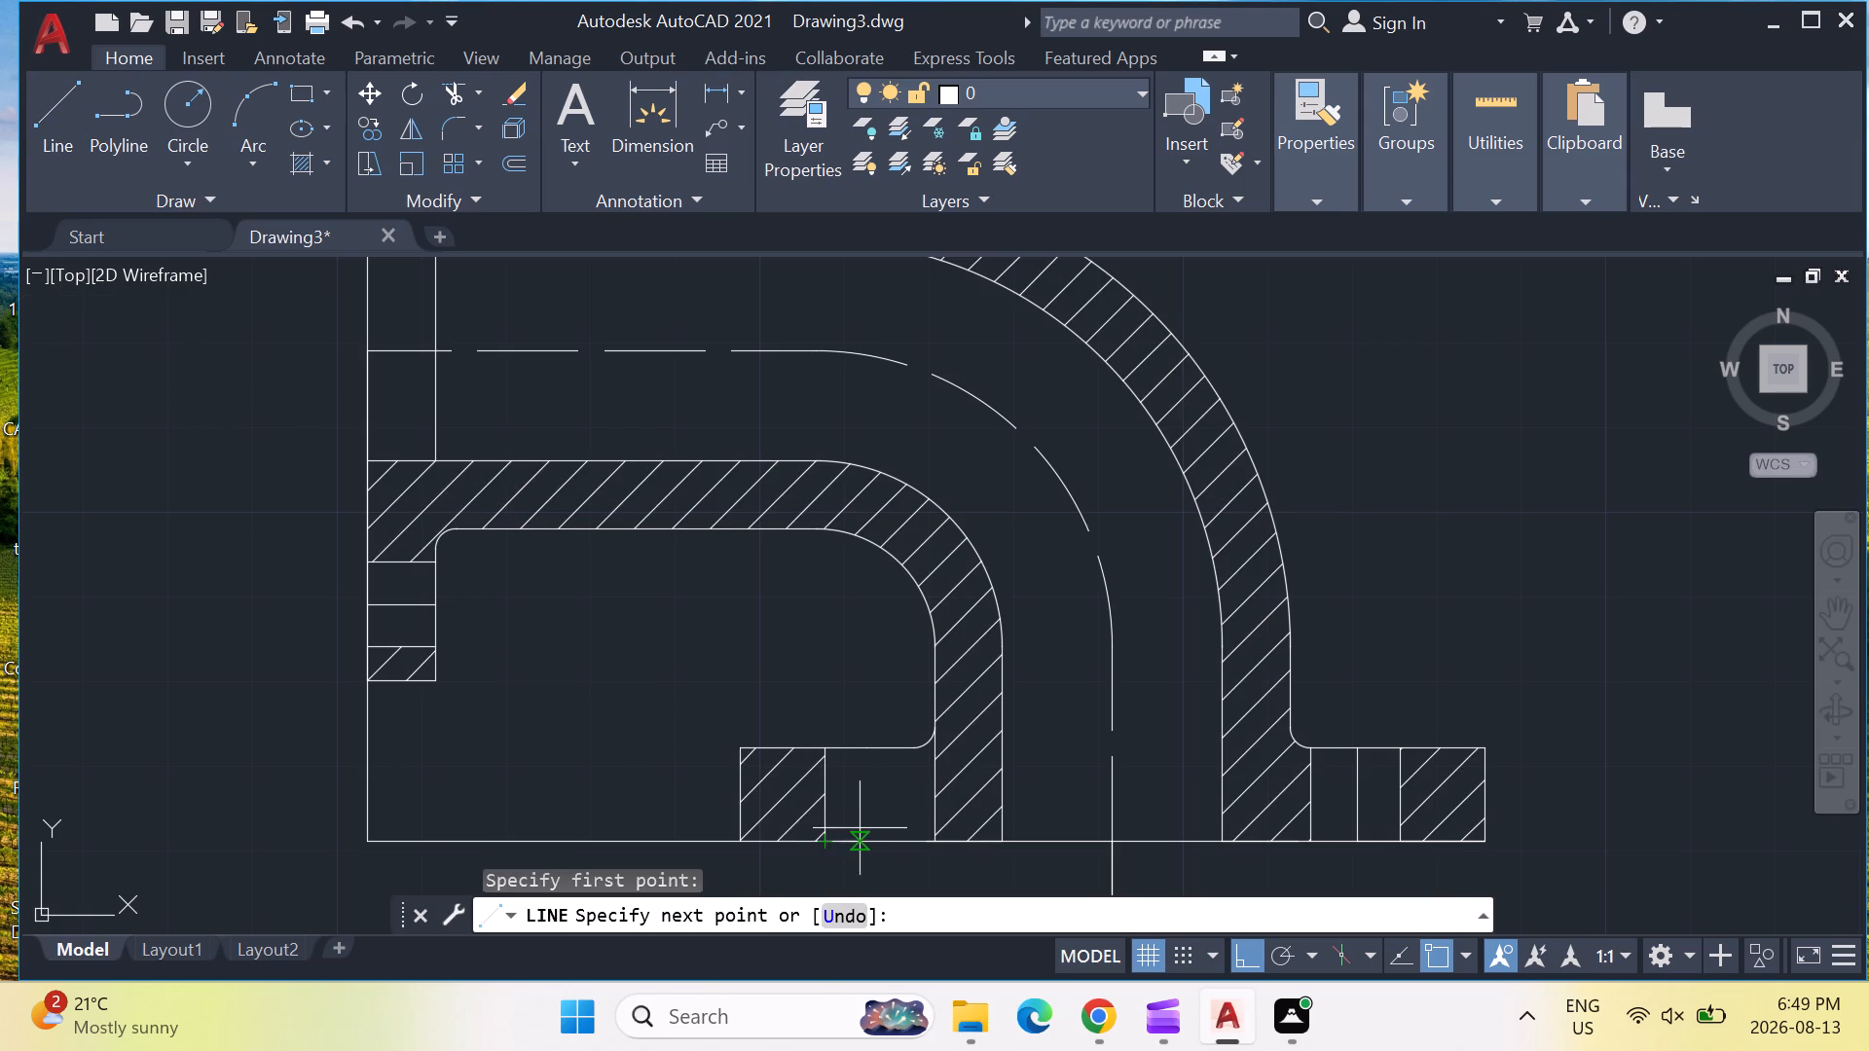
key(5)
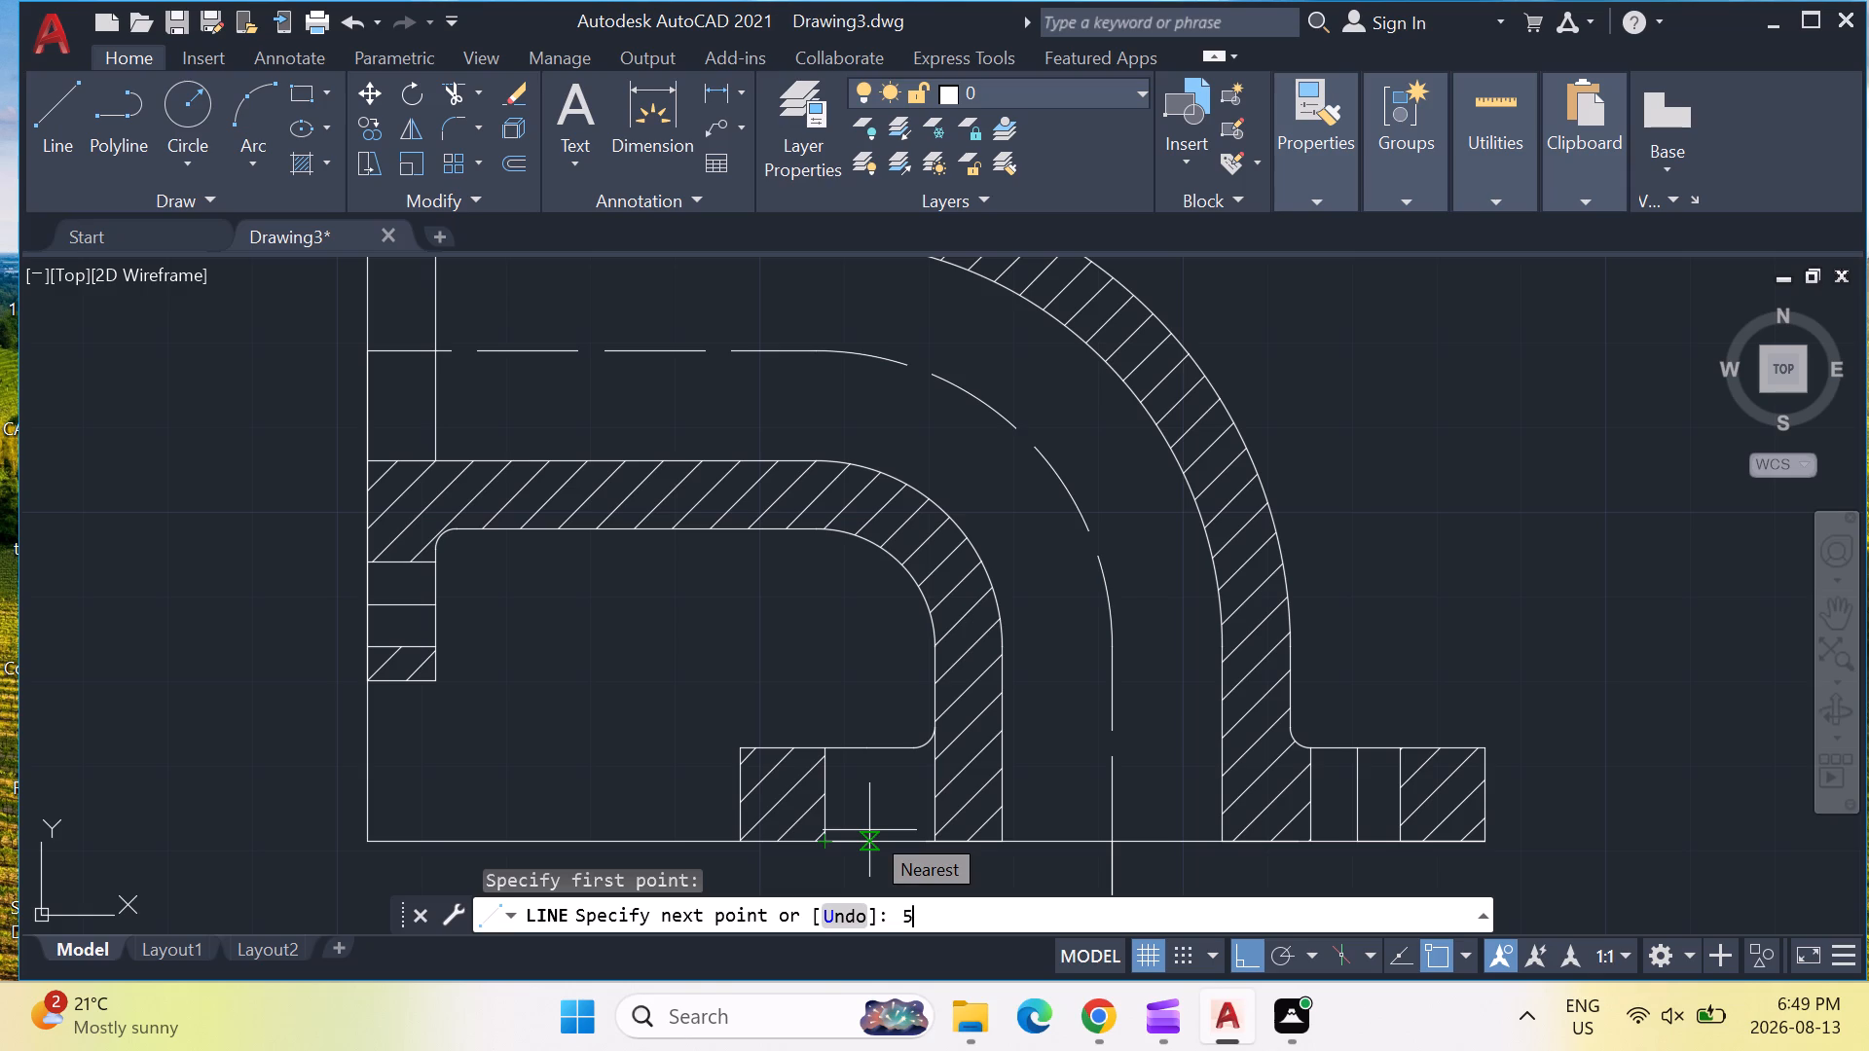
key(Return)
click(871, 659)
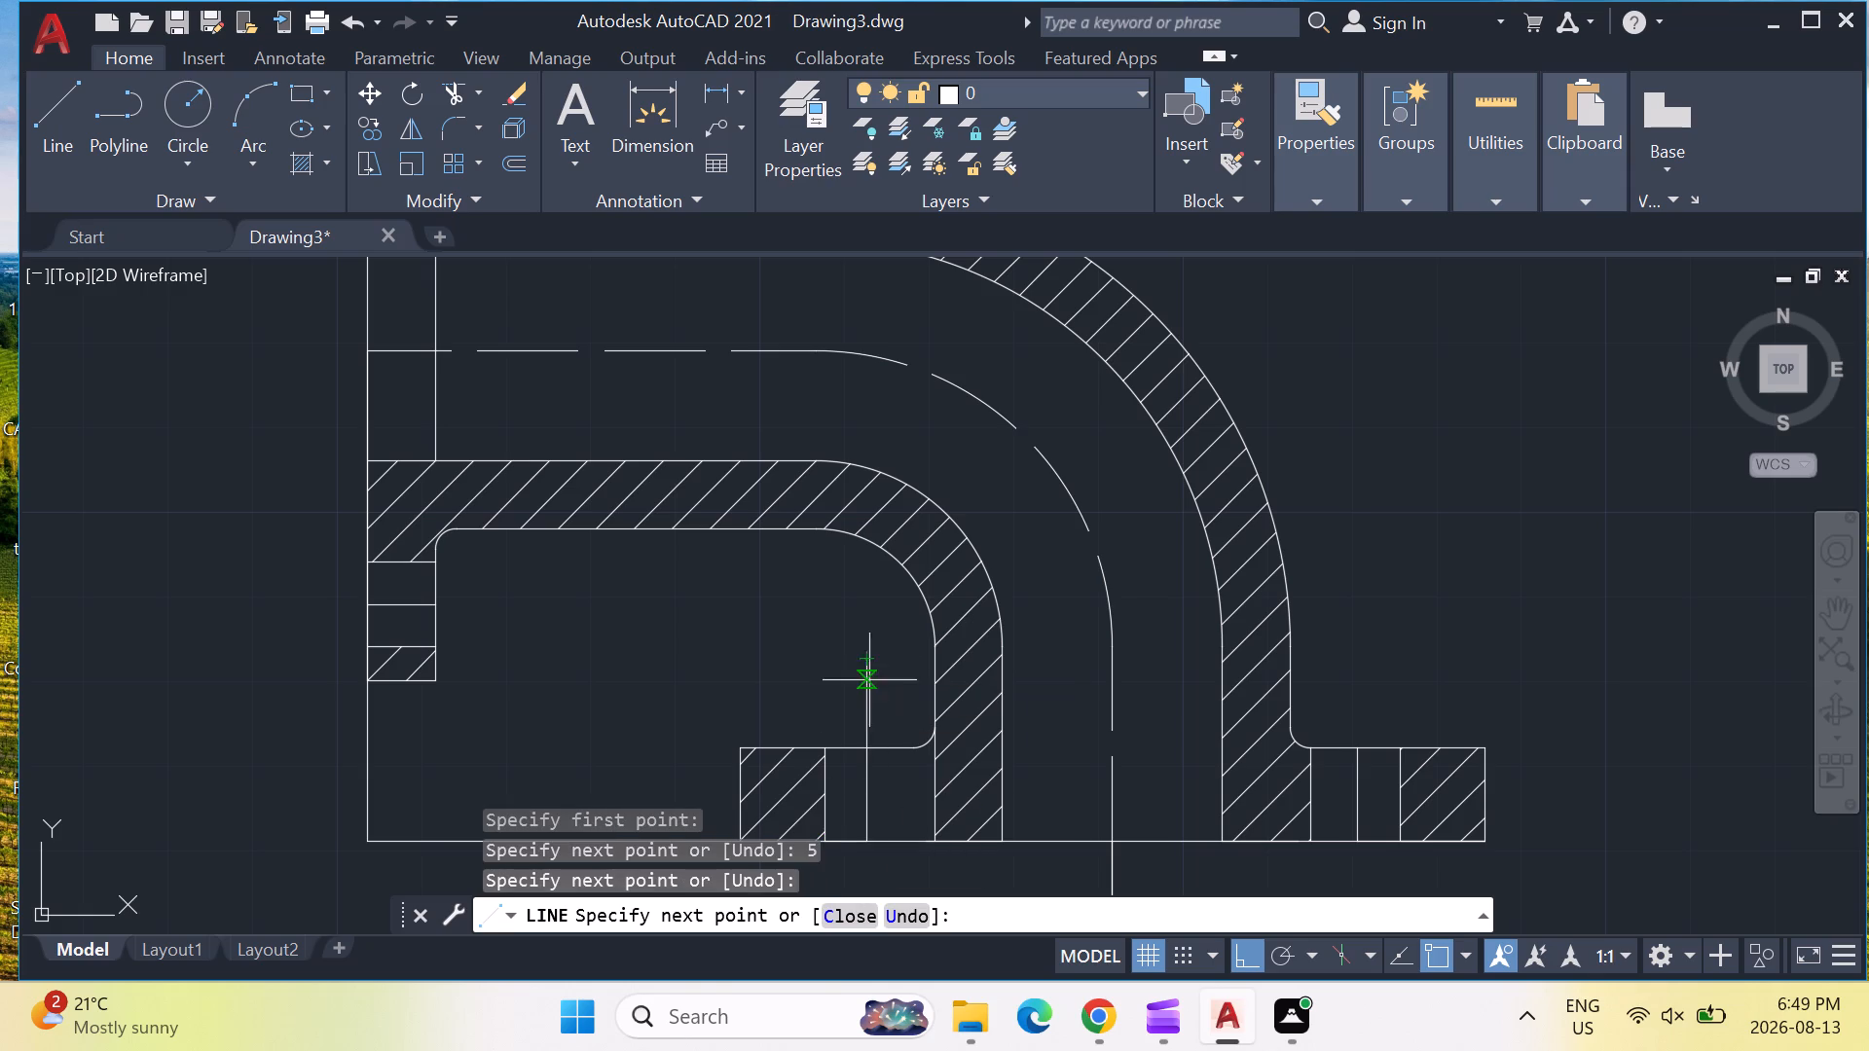
key(Escape)
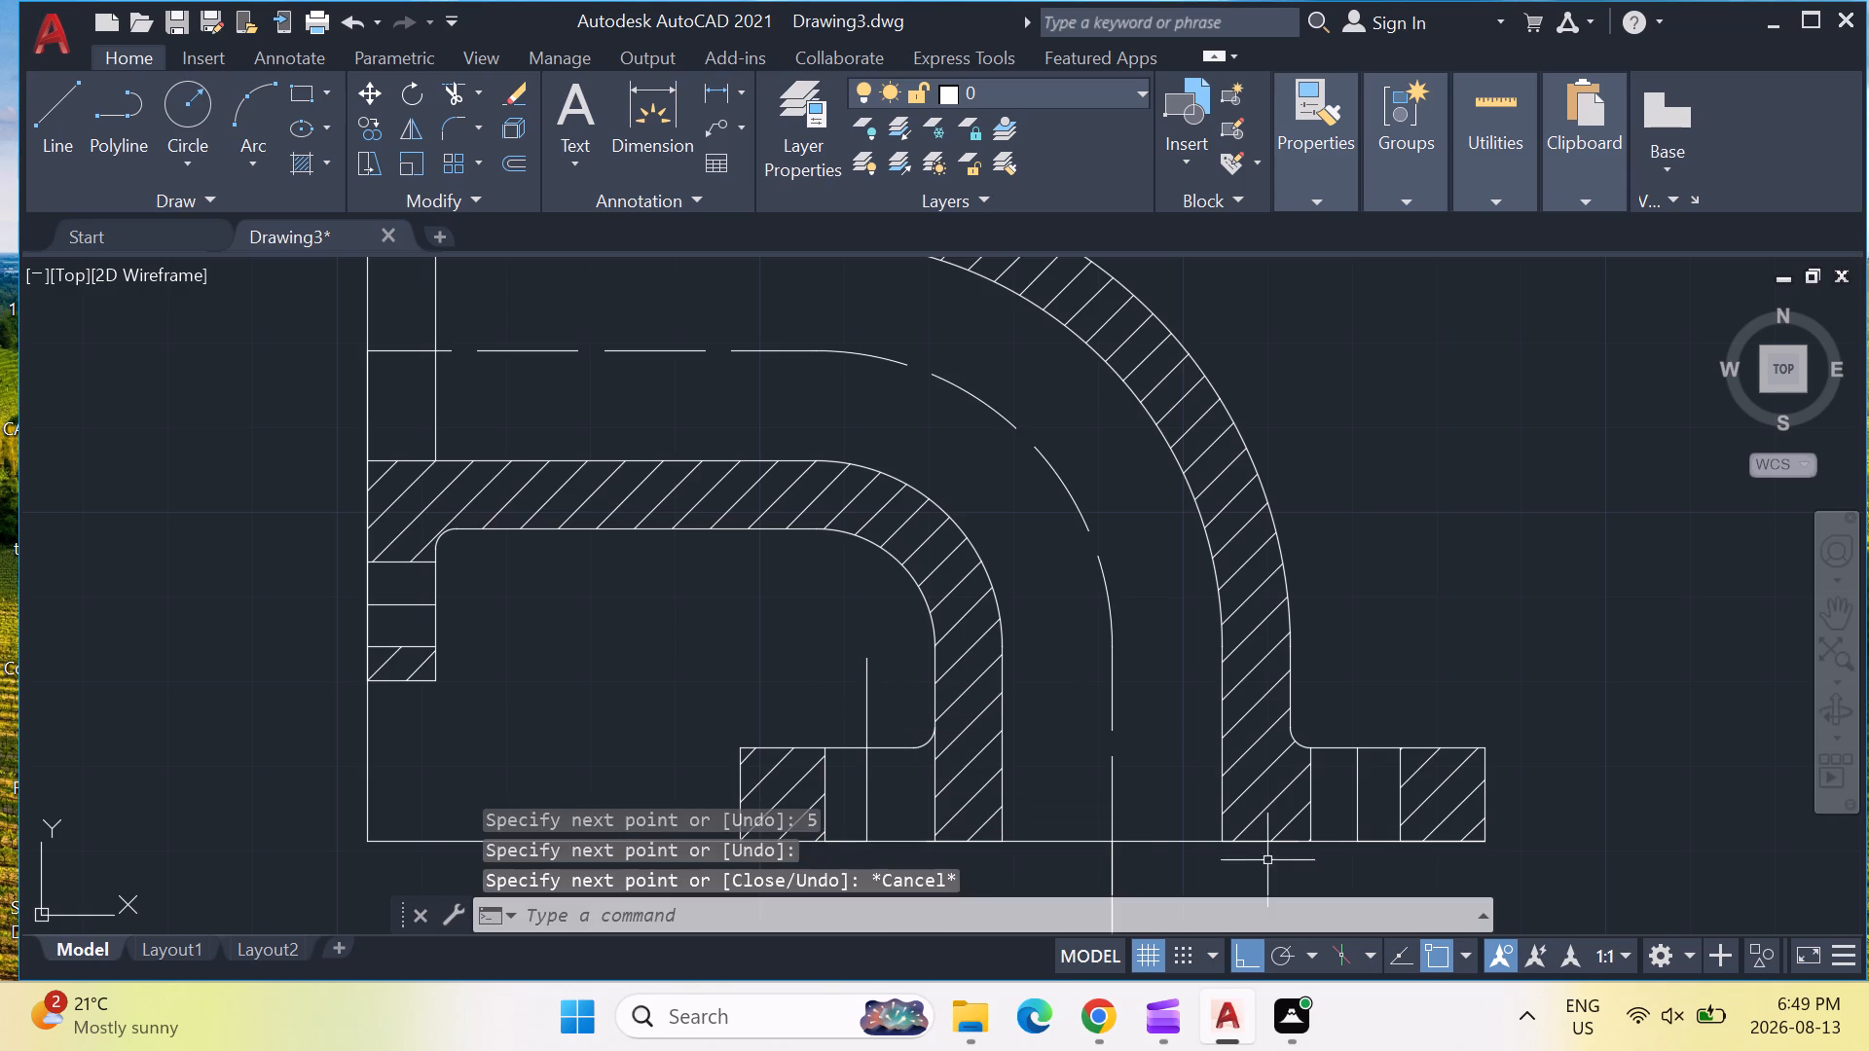
Erase the short centreline of the right bolt hole in the lower copy's horizontal flange.
click(1357, 792)
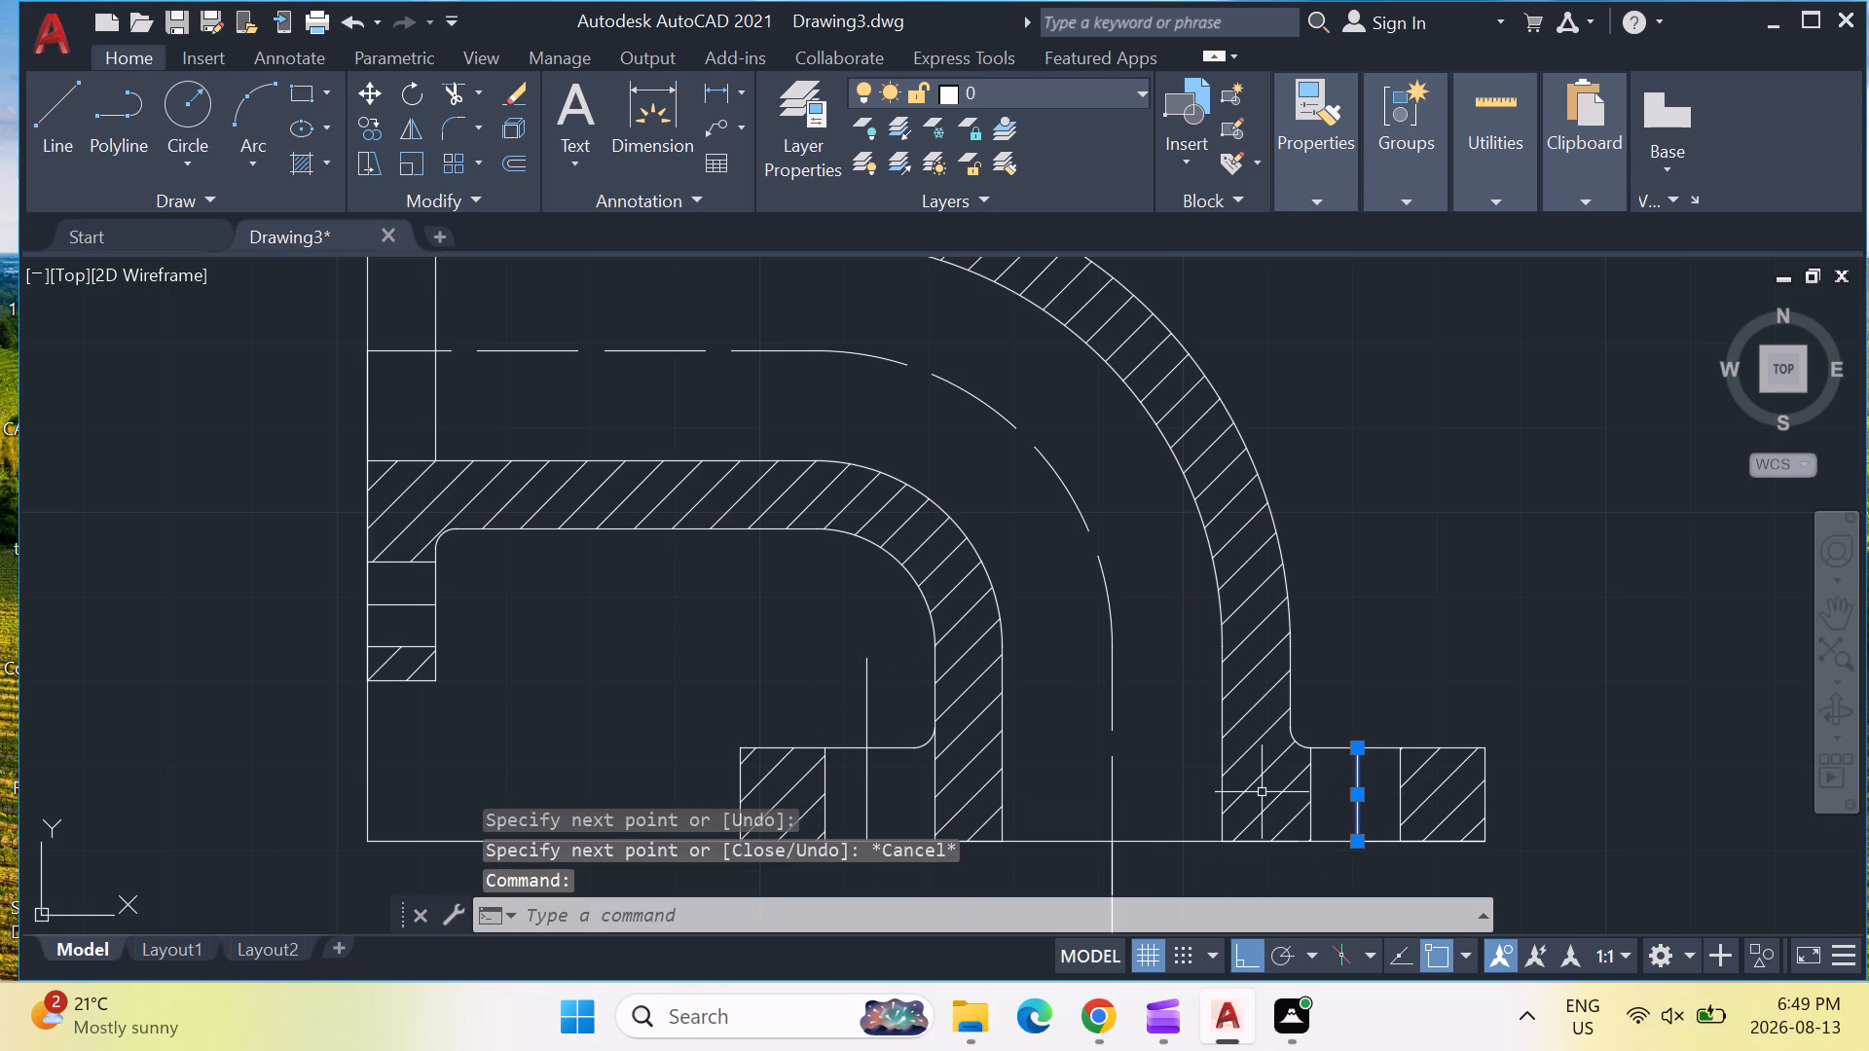
key(Delete)
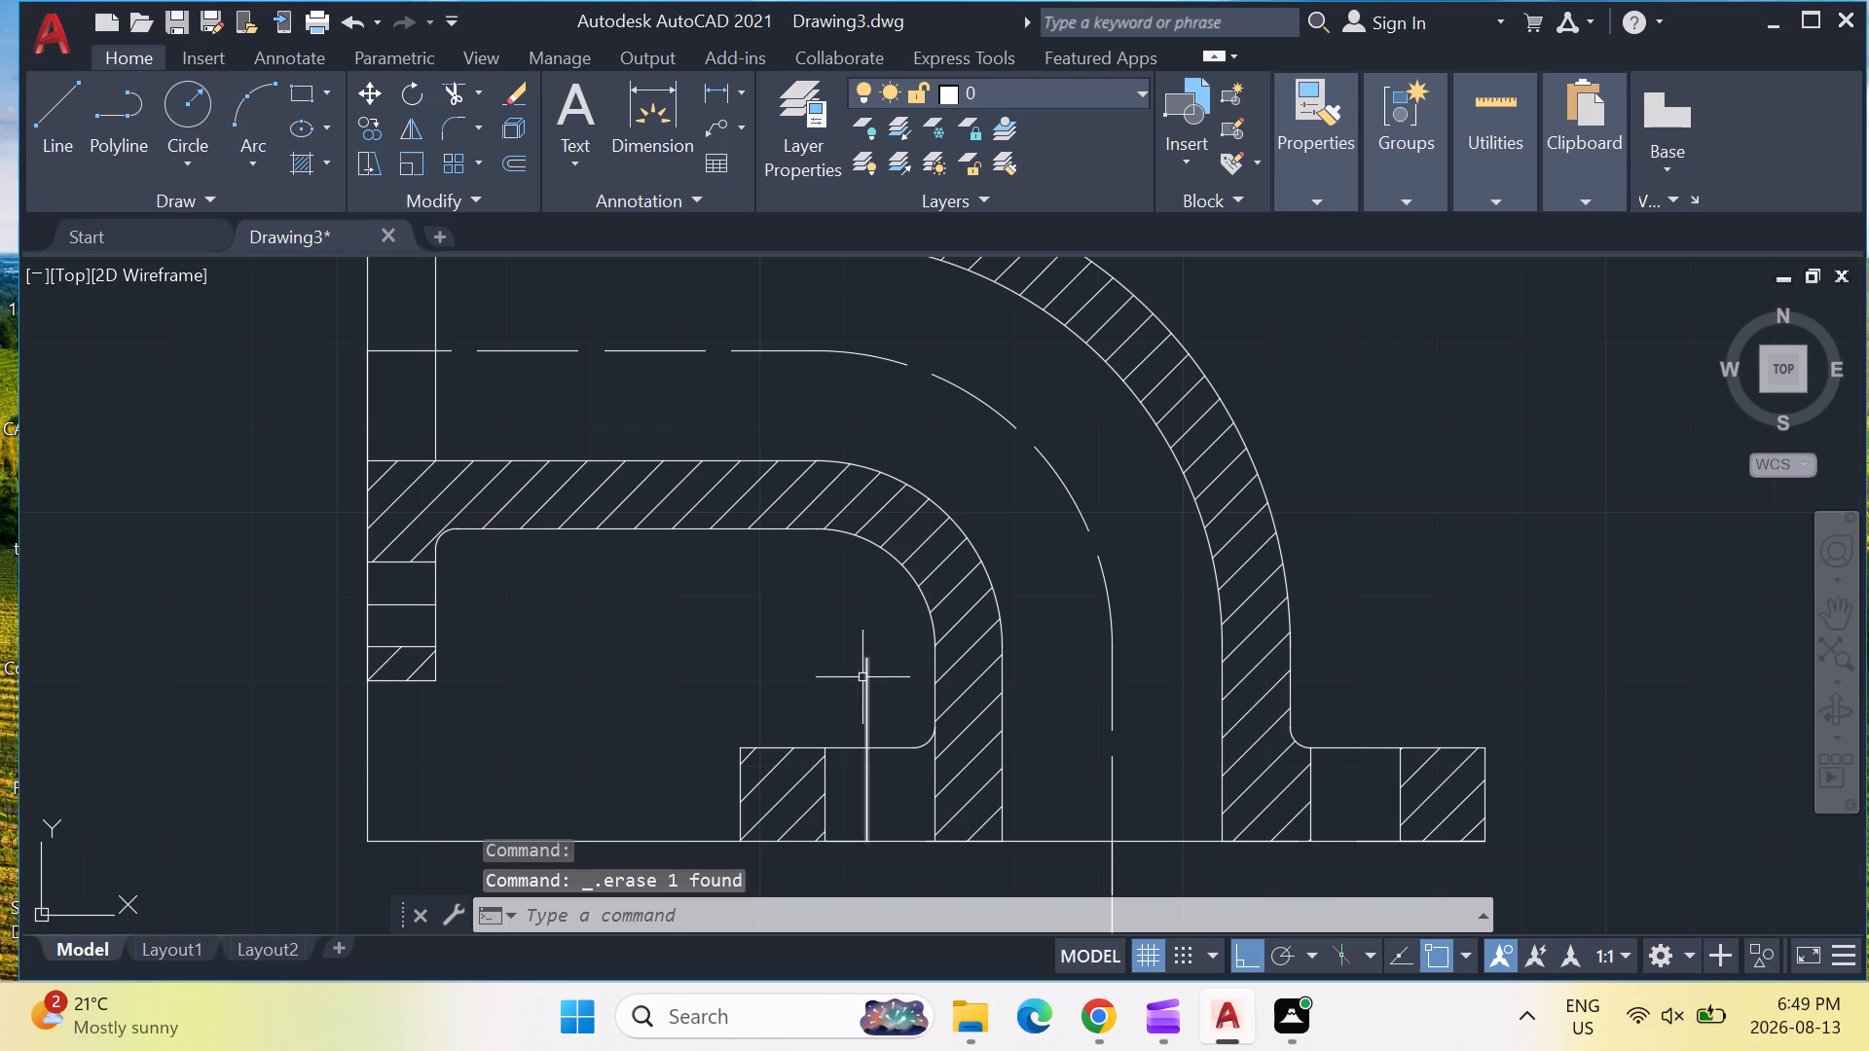
Mirror the extended left bolt-hole line about the vertical pipe centreline onto the right bolt hole, keeping the original.
click(868, 684)
text(mi)
key(Return)
key(Return)
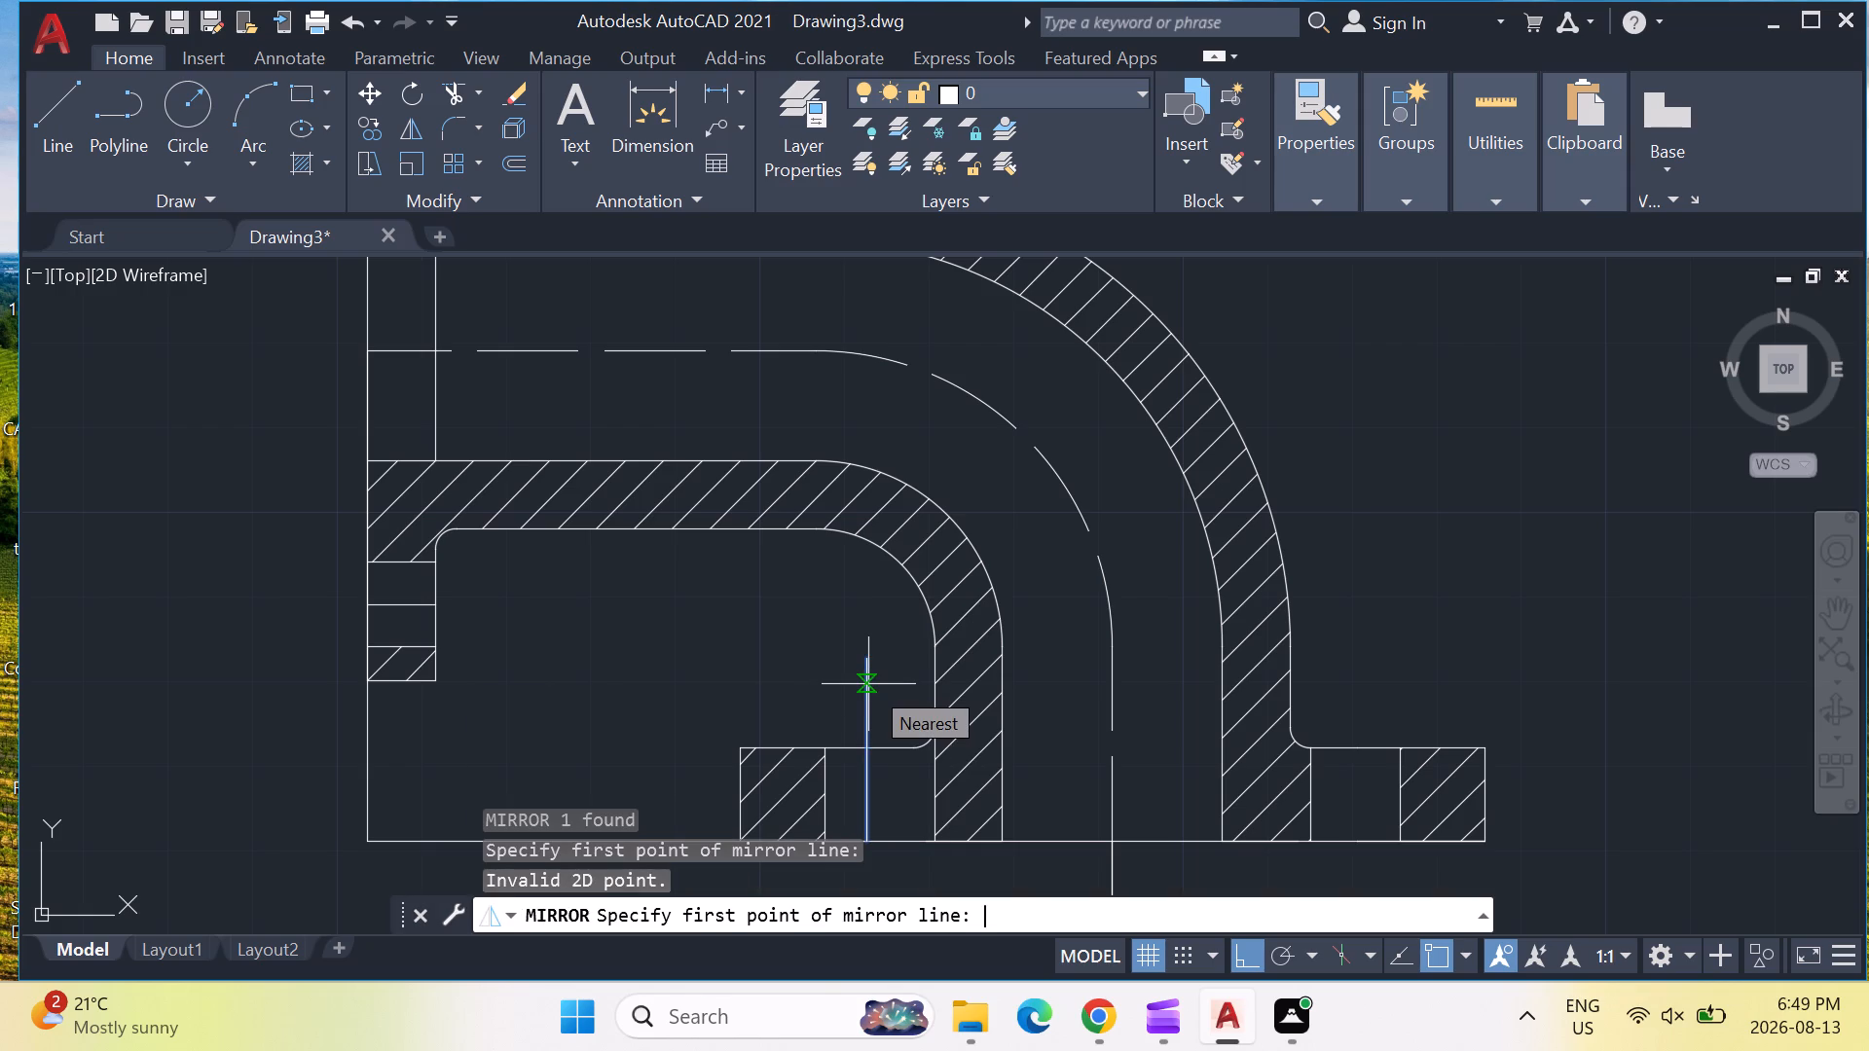
click(1114, 838)
click(1109, 724)
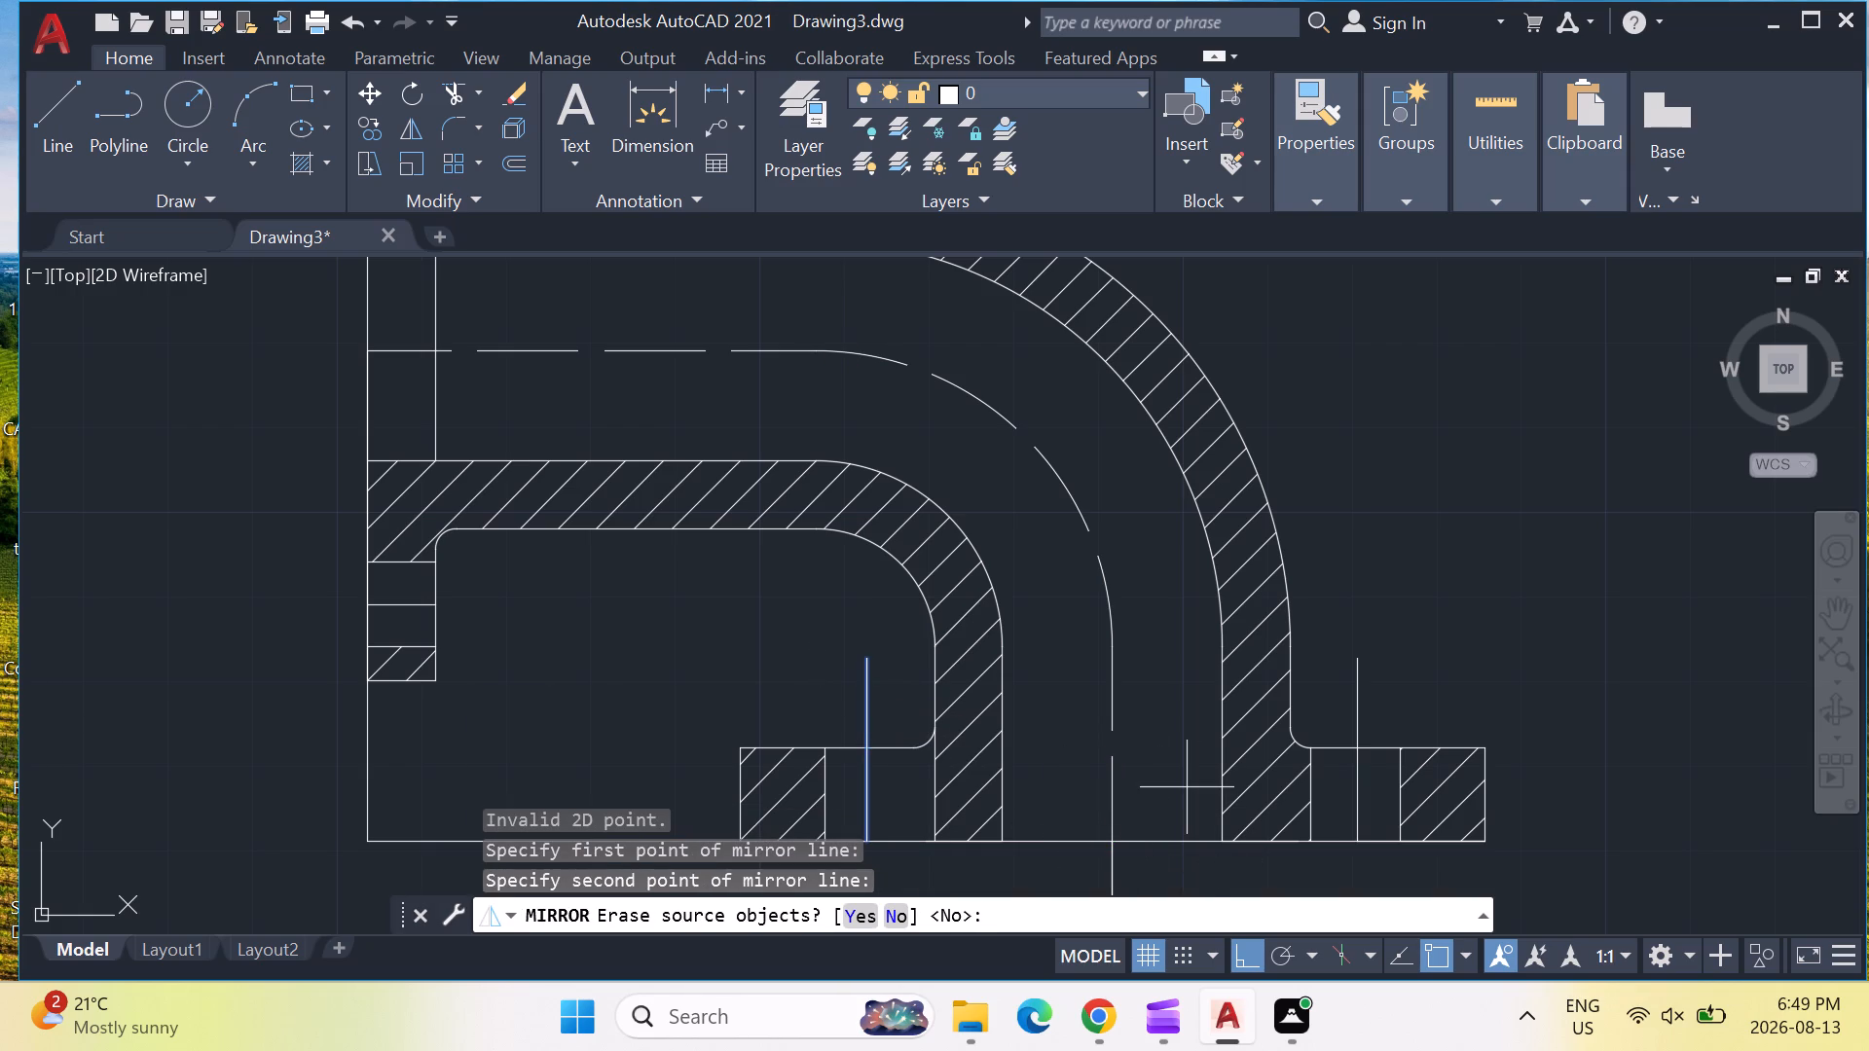
key(Return)
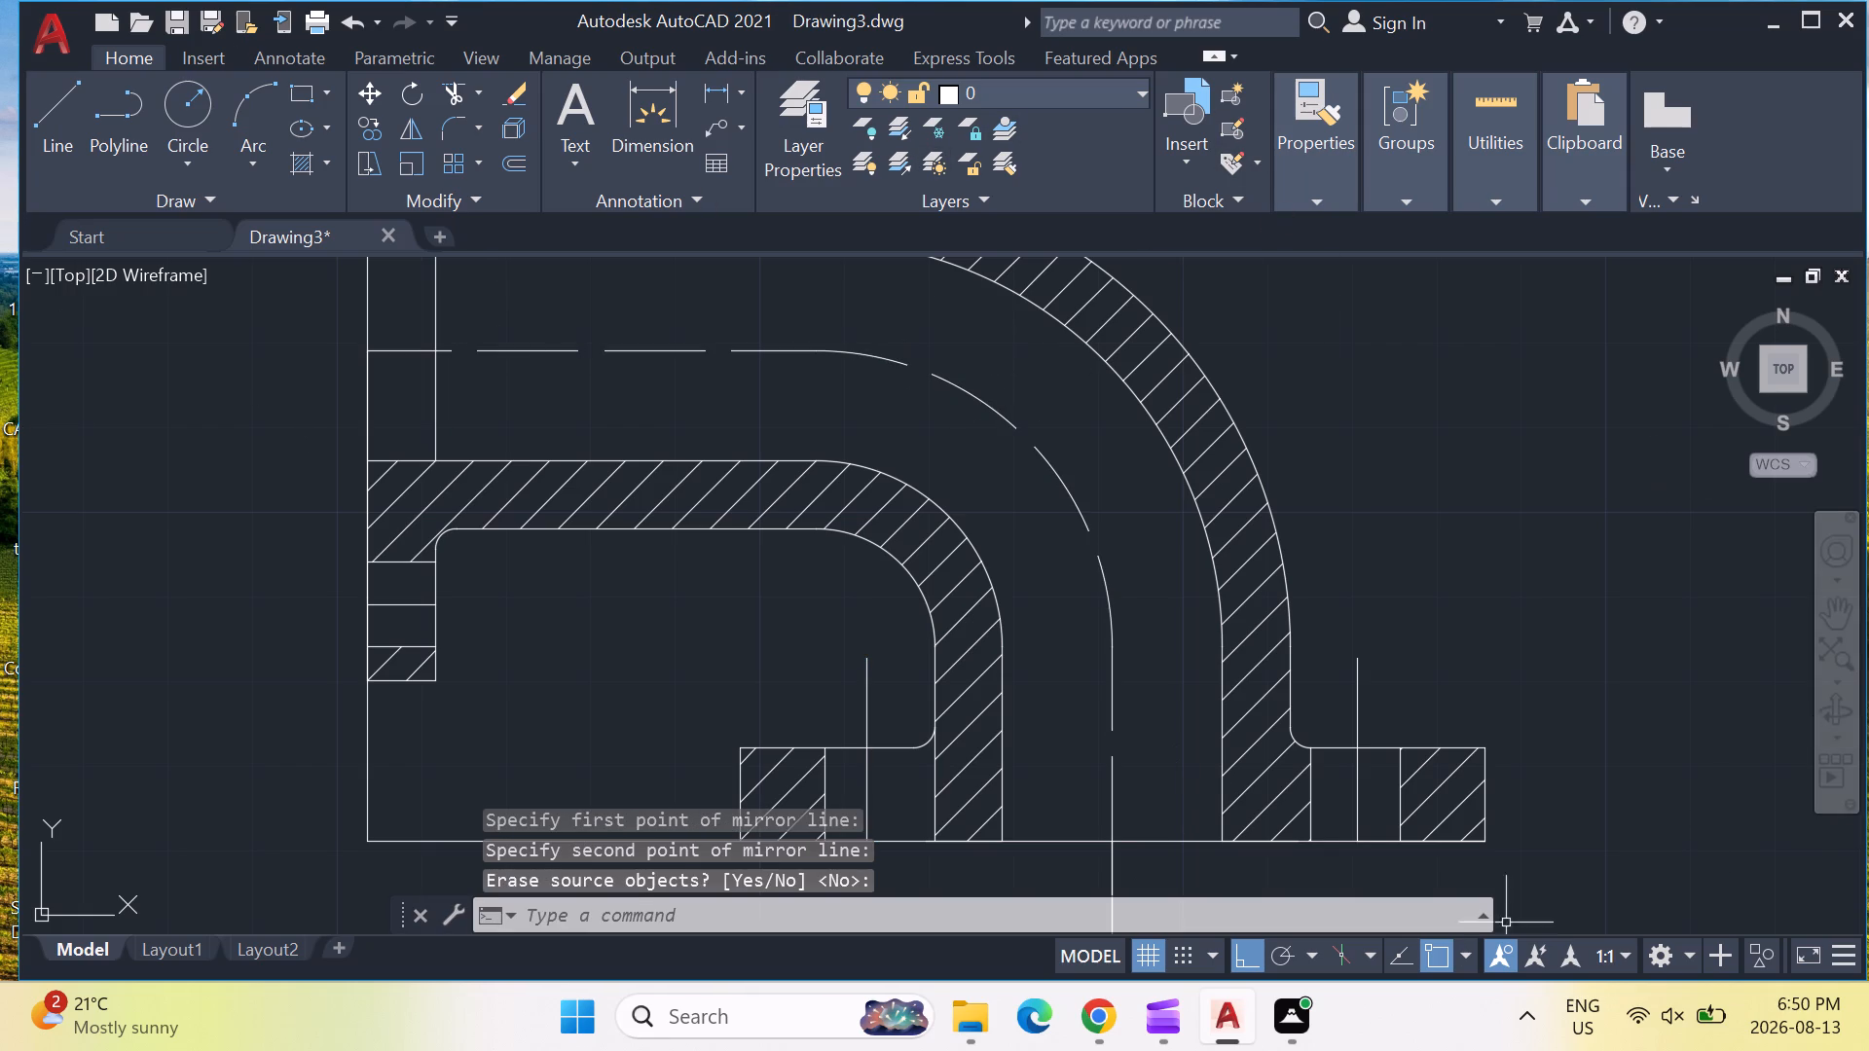
Match the properties of the dashed pipe centreline onto both extended bolt-hole lines in the lower copy's horizontal flange.
click(1345, 190)
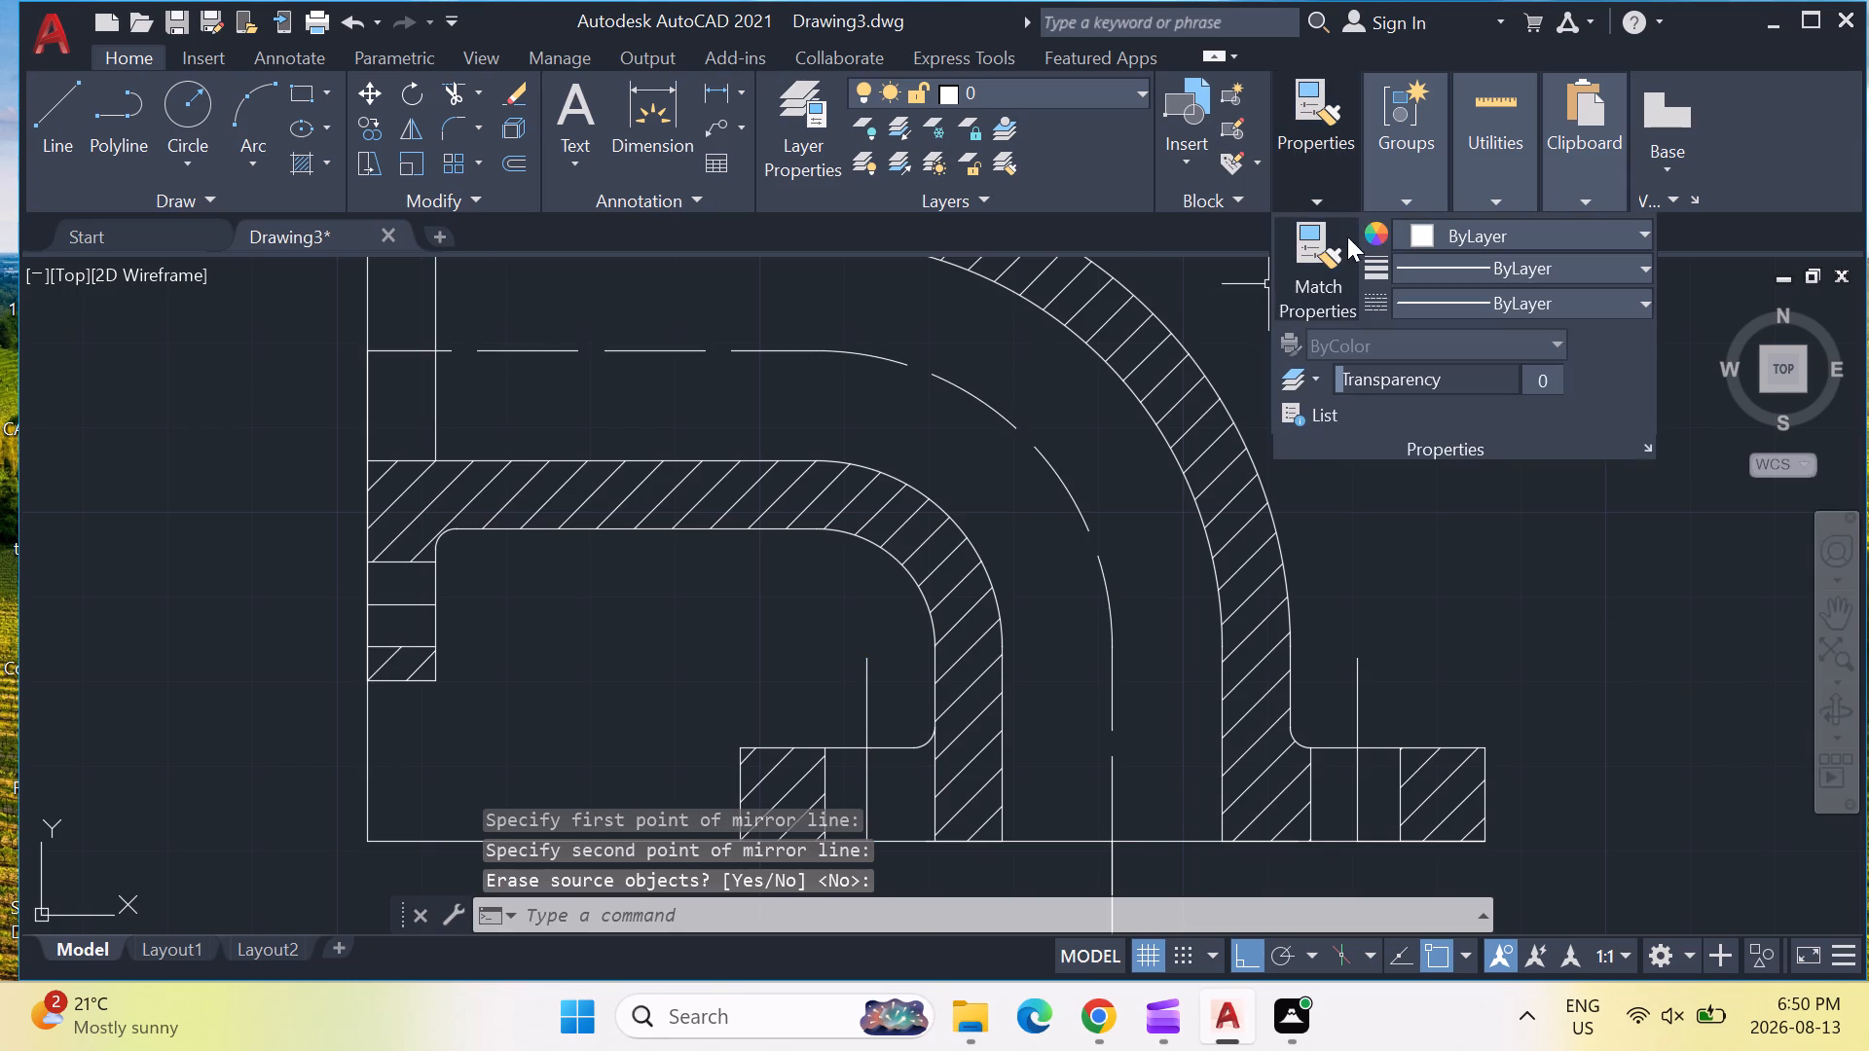
click(1308, 250)
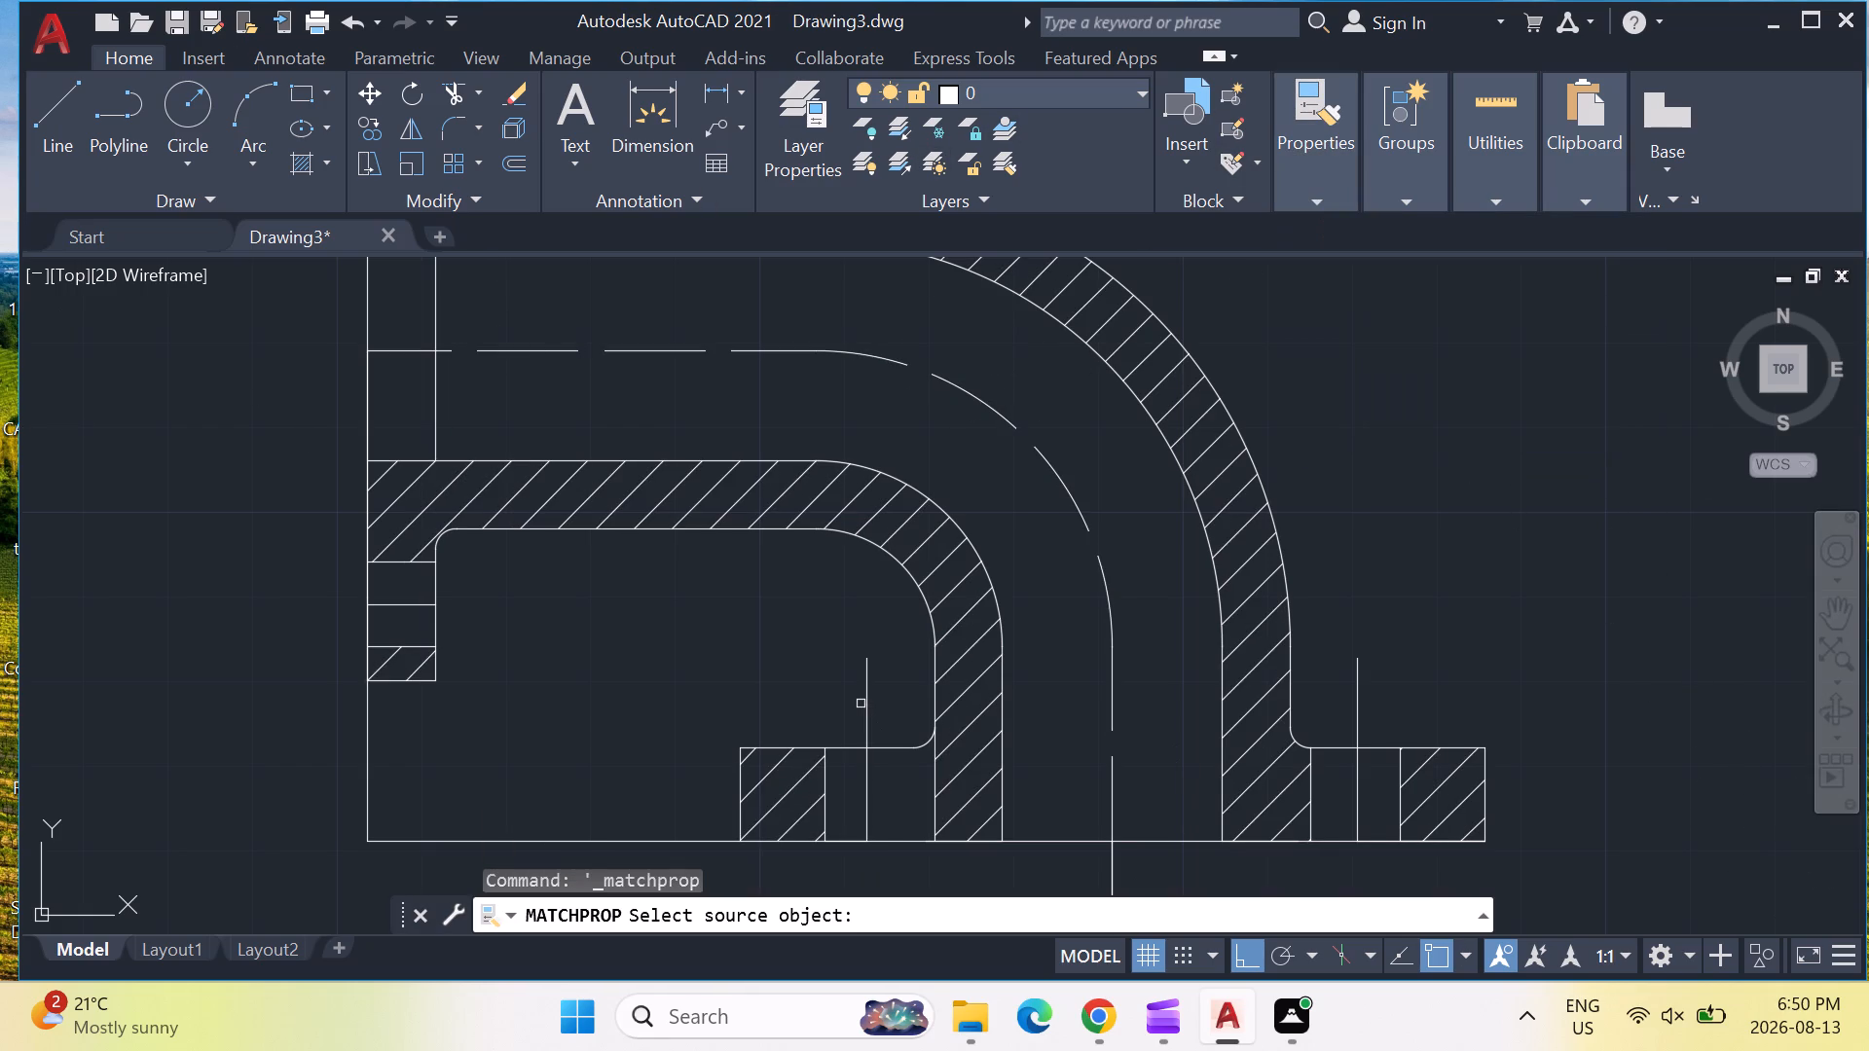
click(1116, 695)
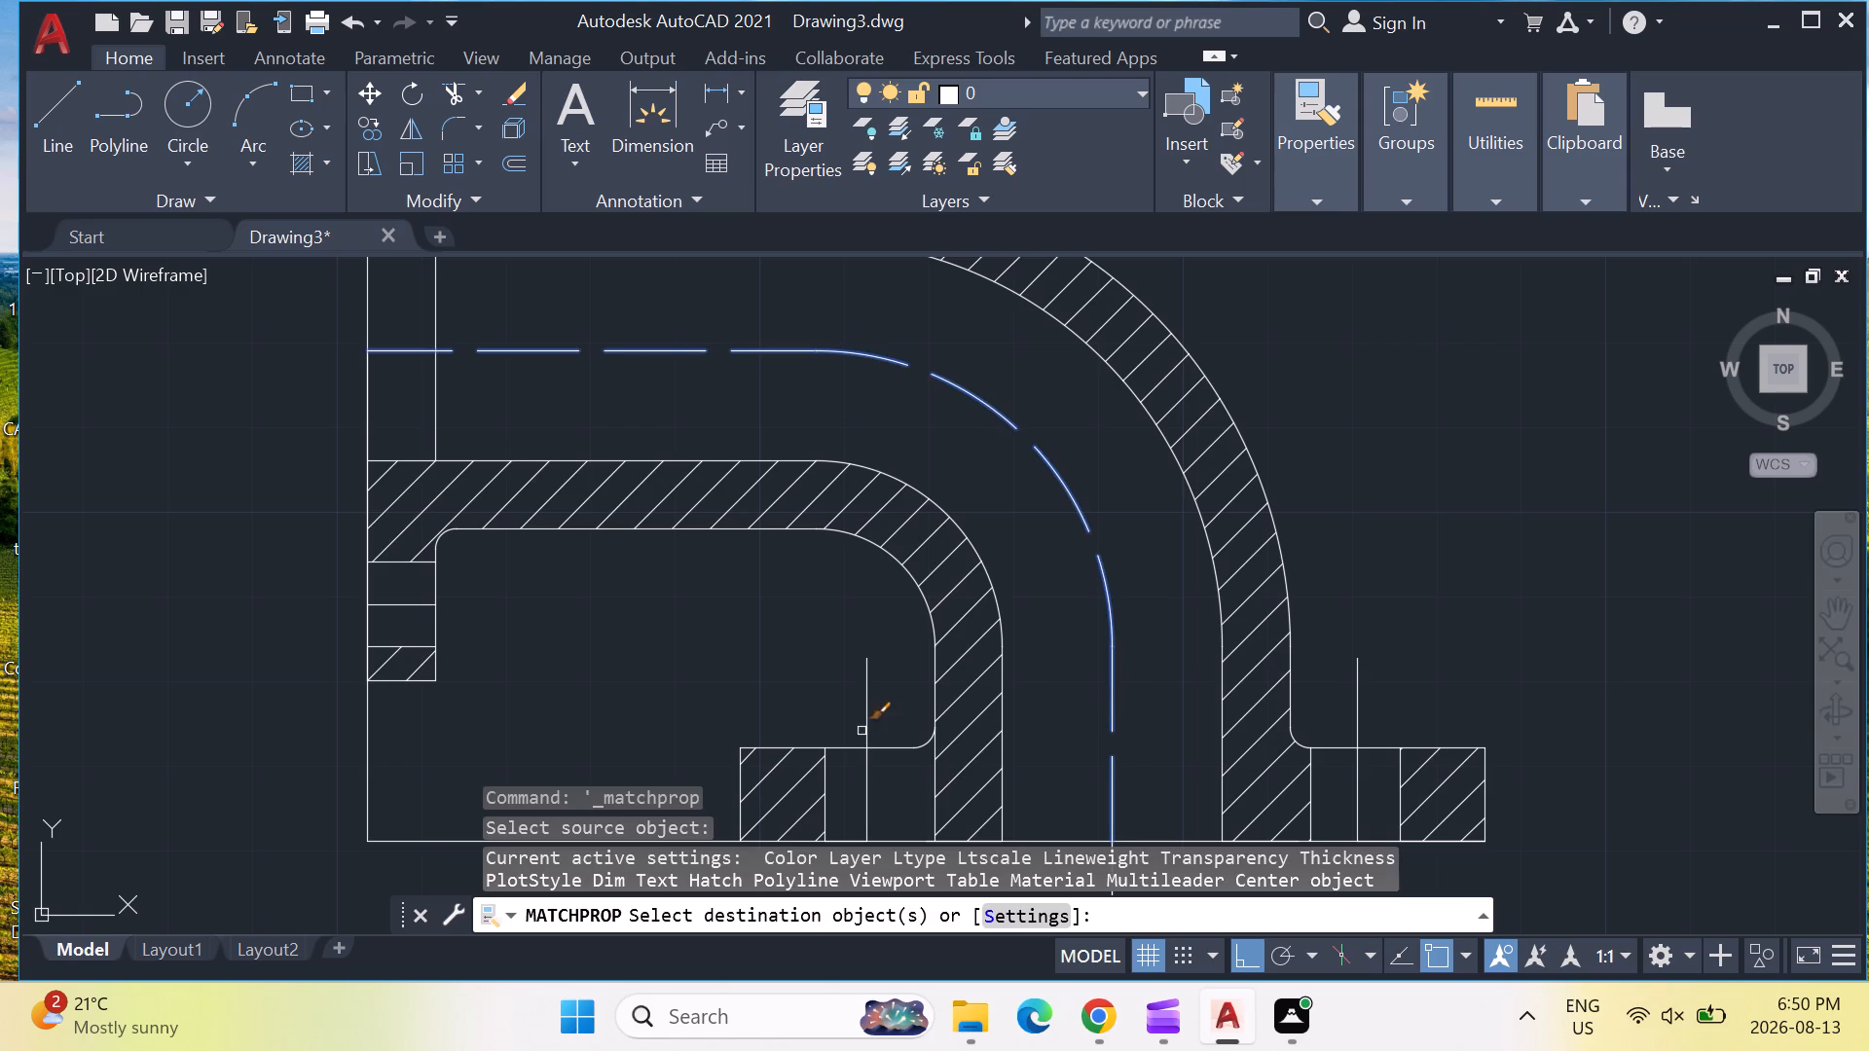
click(864, 711)
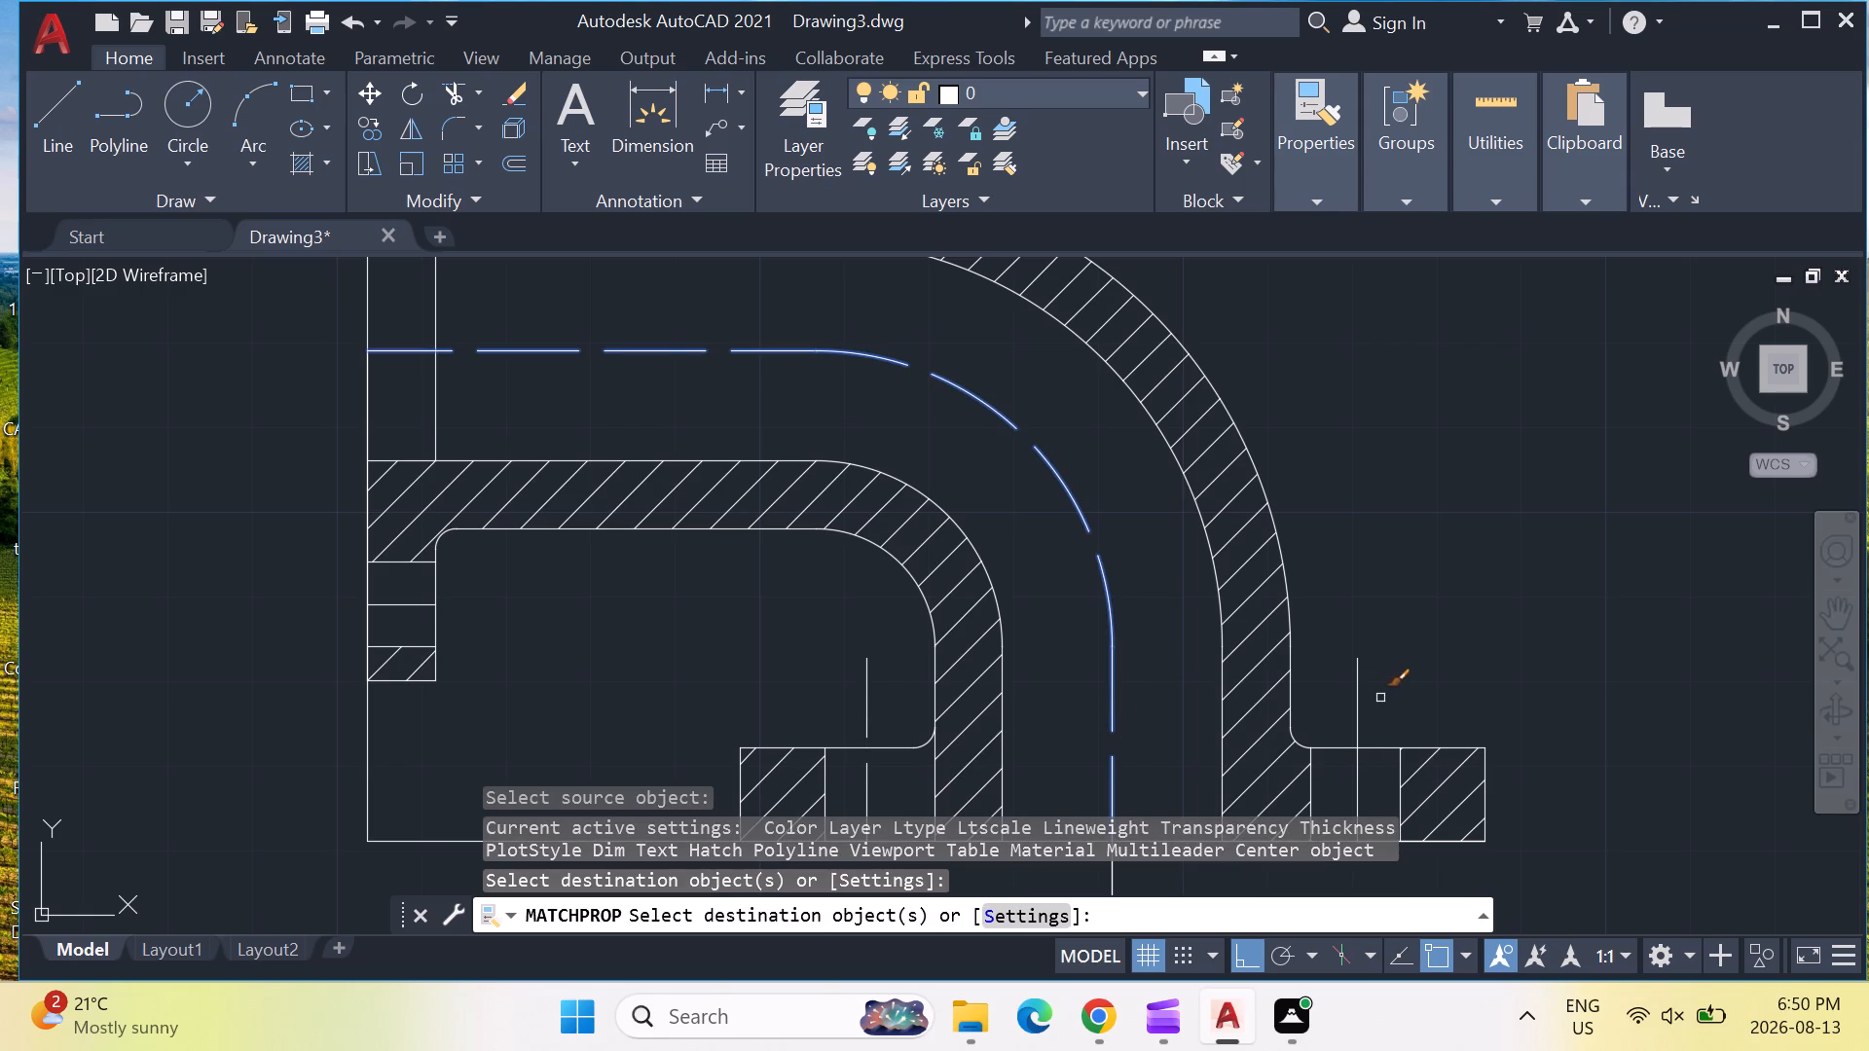
click(1358, 693)
key(Return)
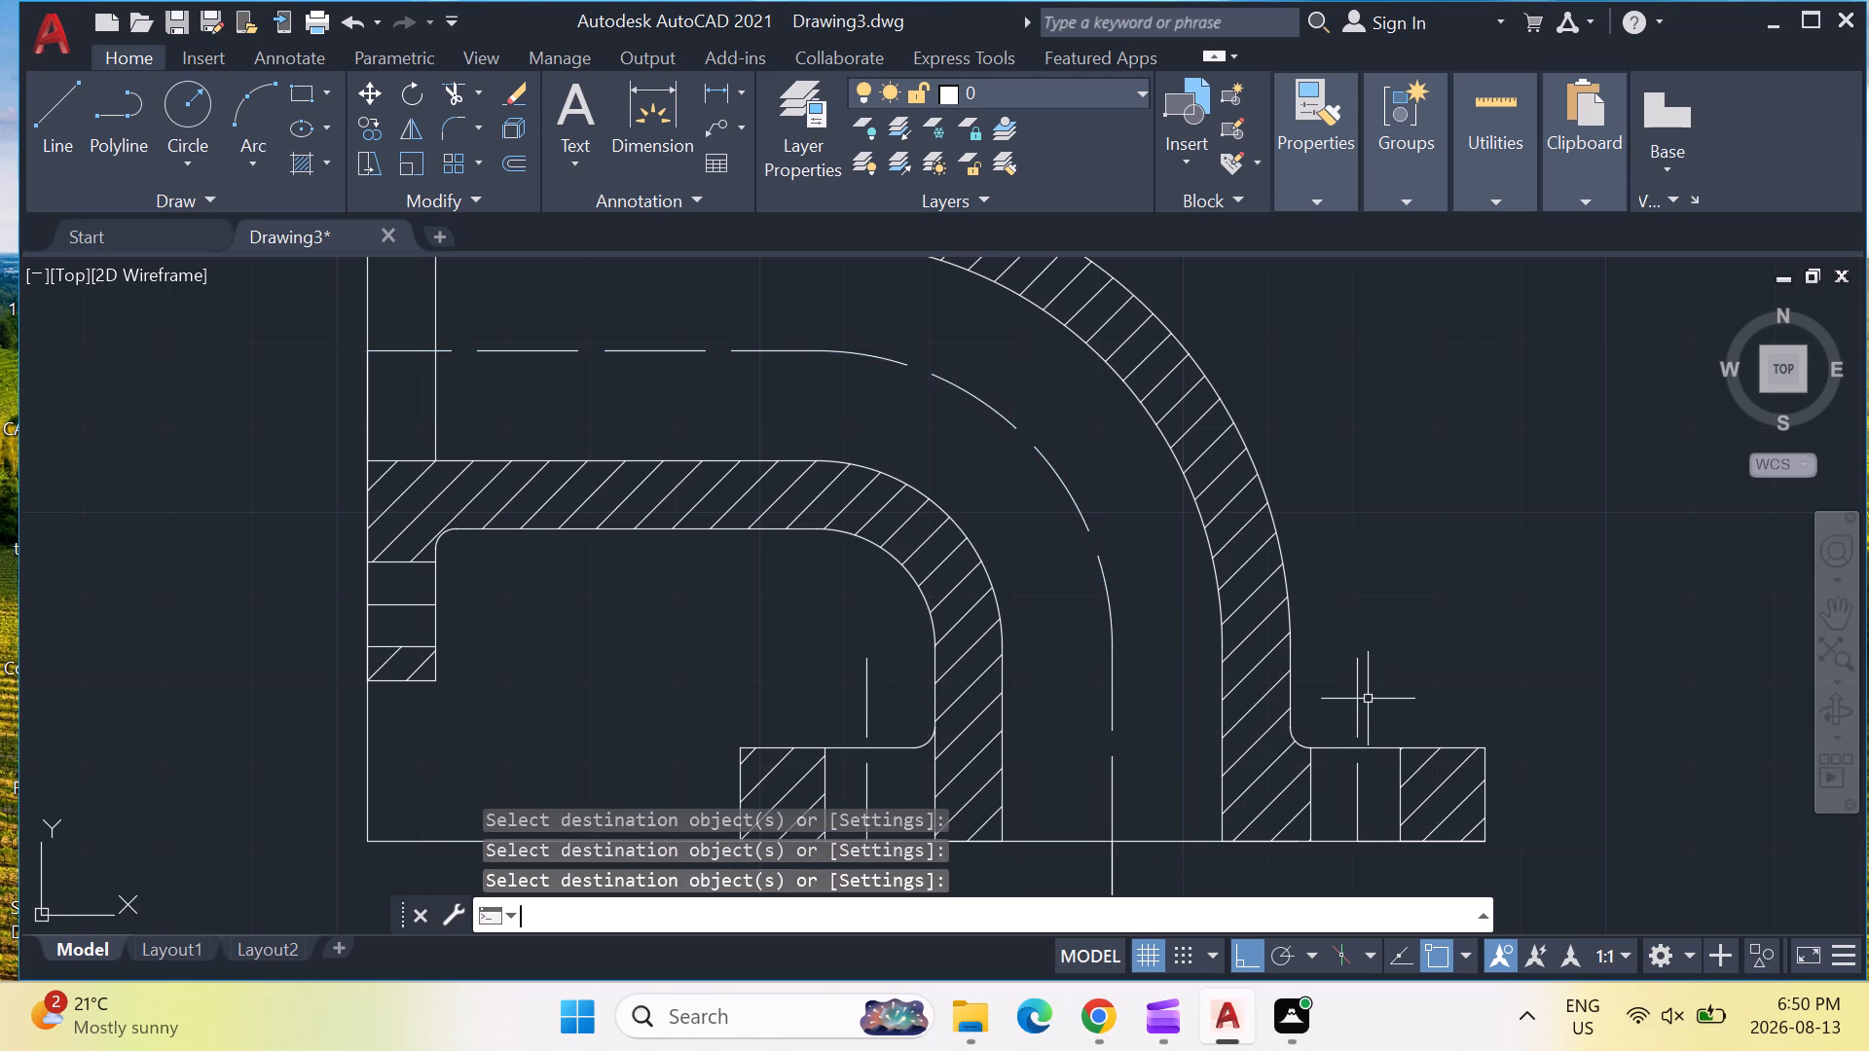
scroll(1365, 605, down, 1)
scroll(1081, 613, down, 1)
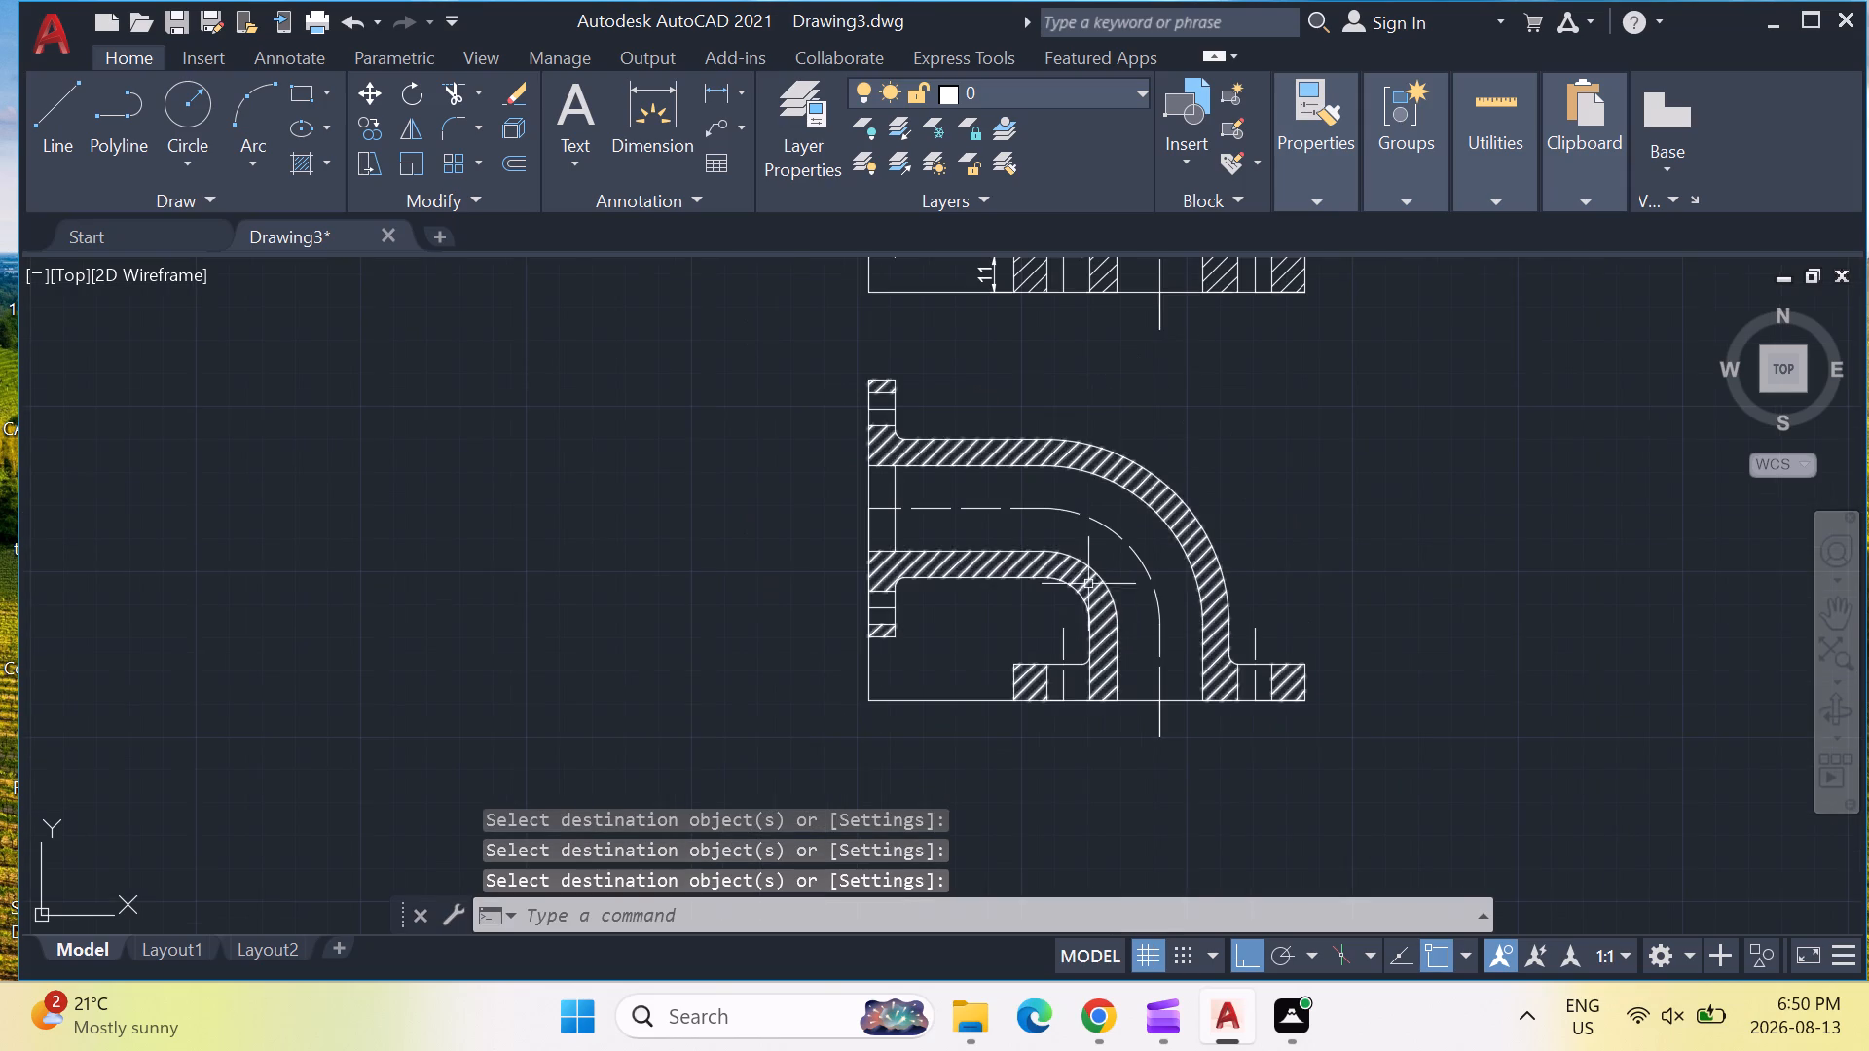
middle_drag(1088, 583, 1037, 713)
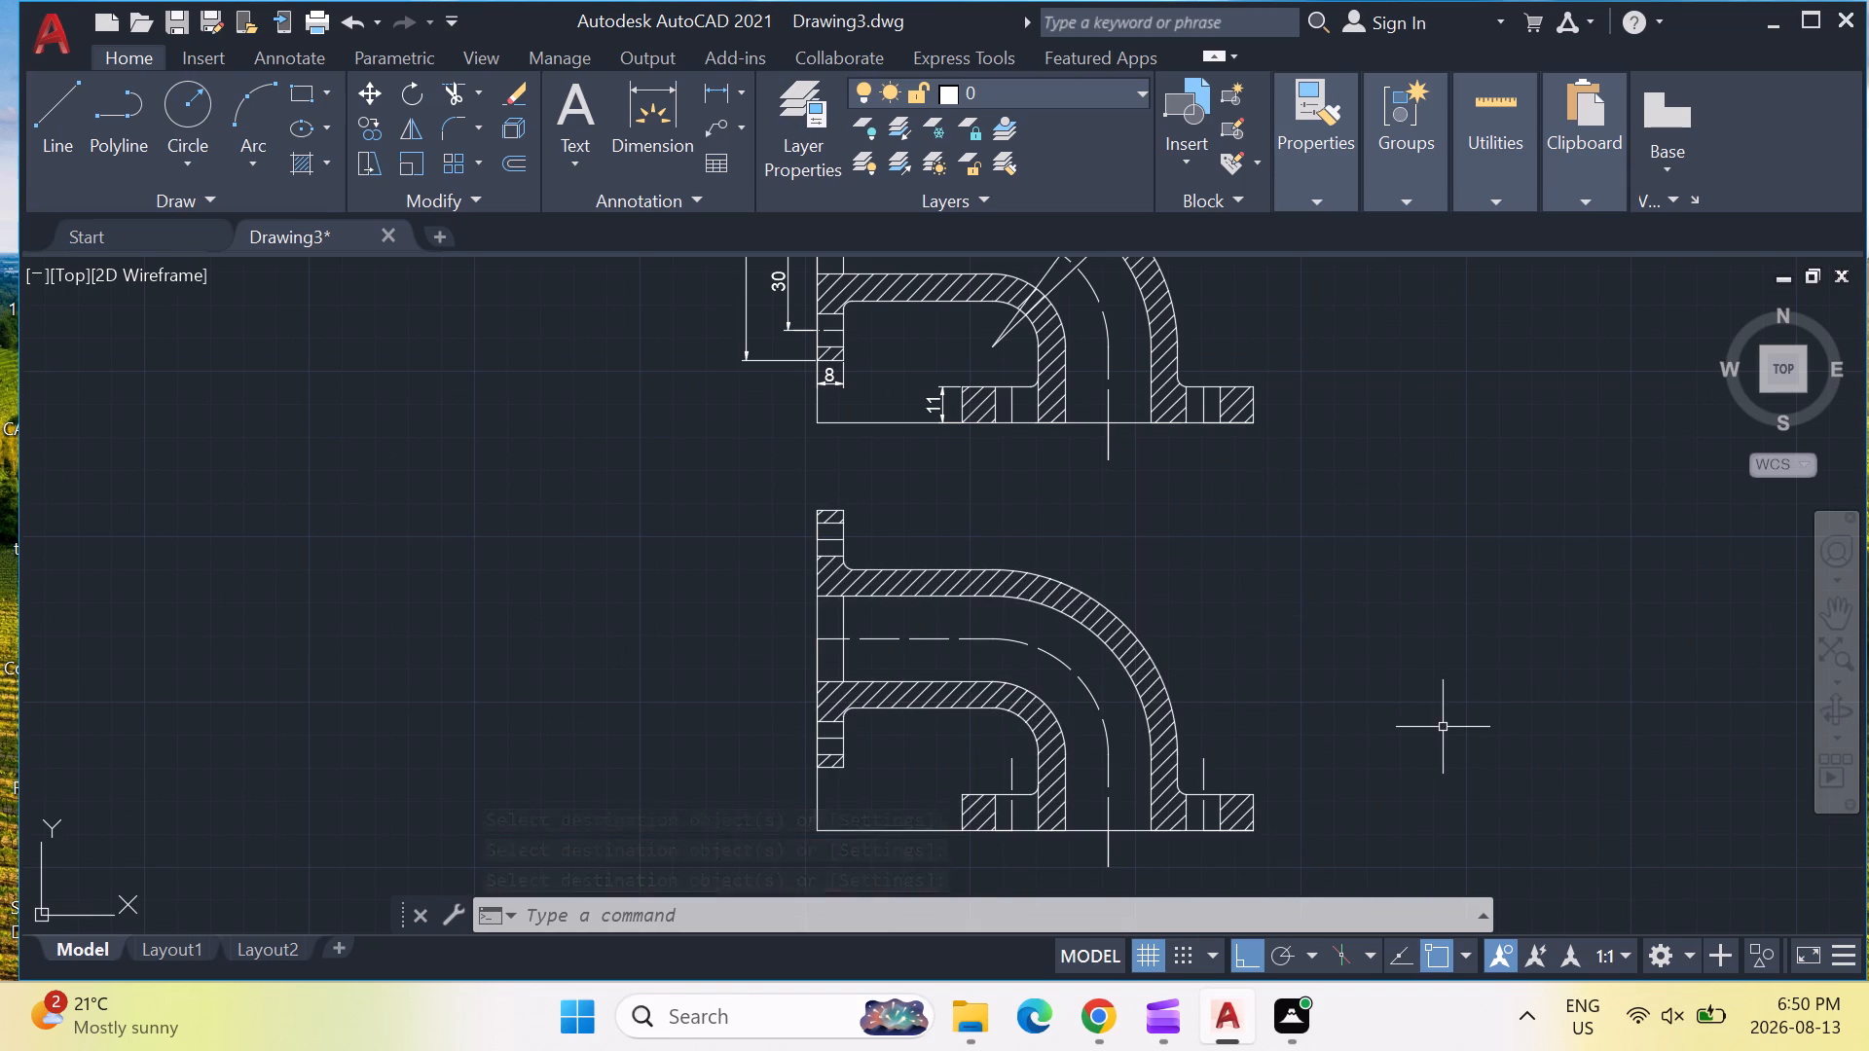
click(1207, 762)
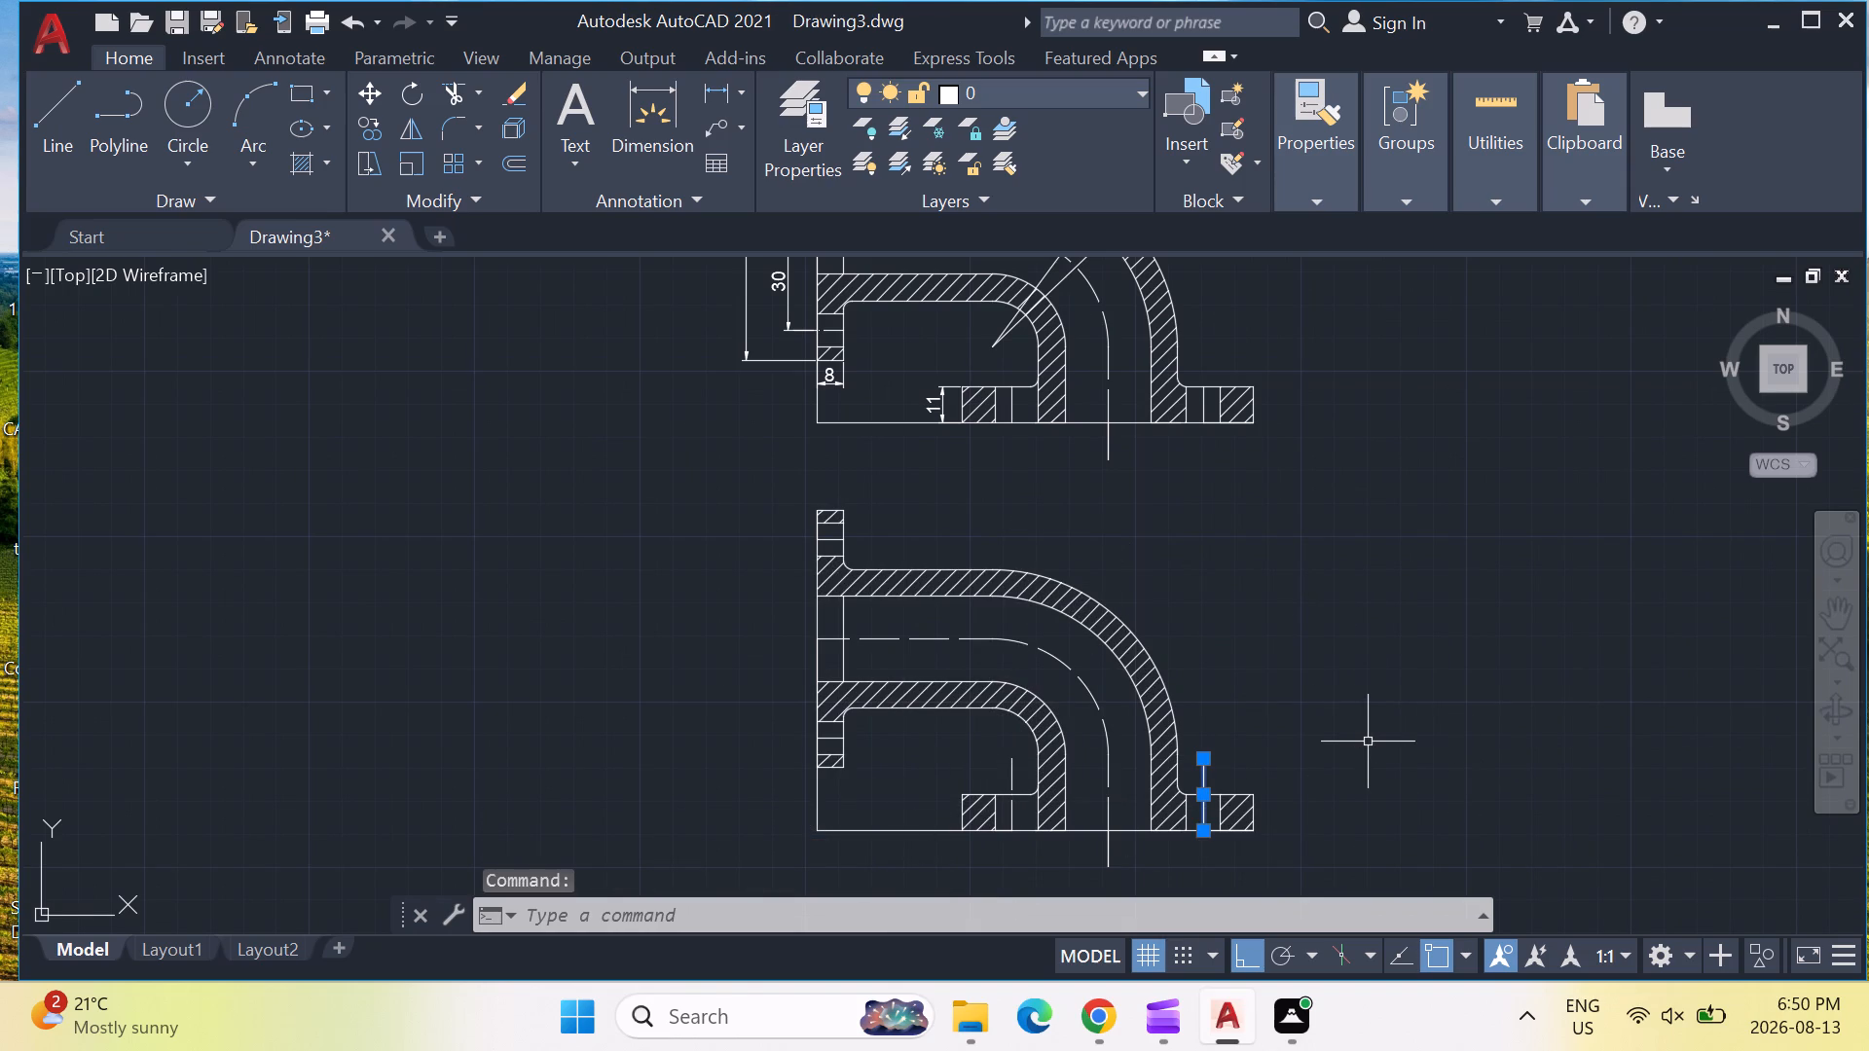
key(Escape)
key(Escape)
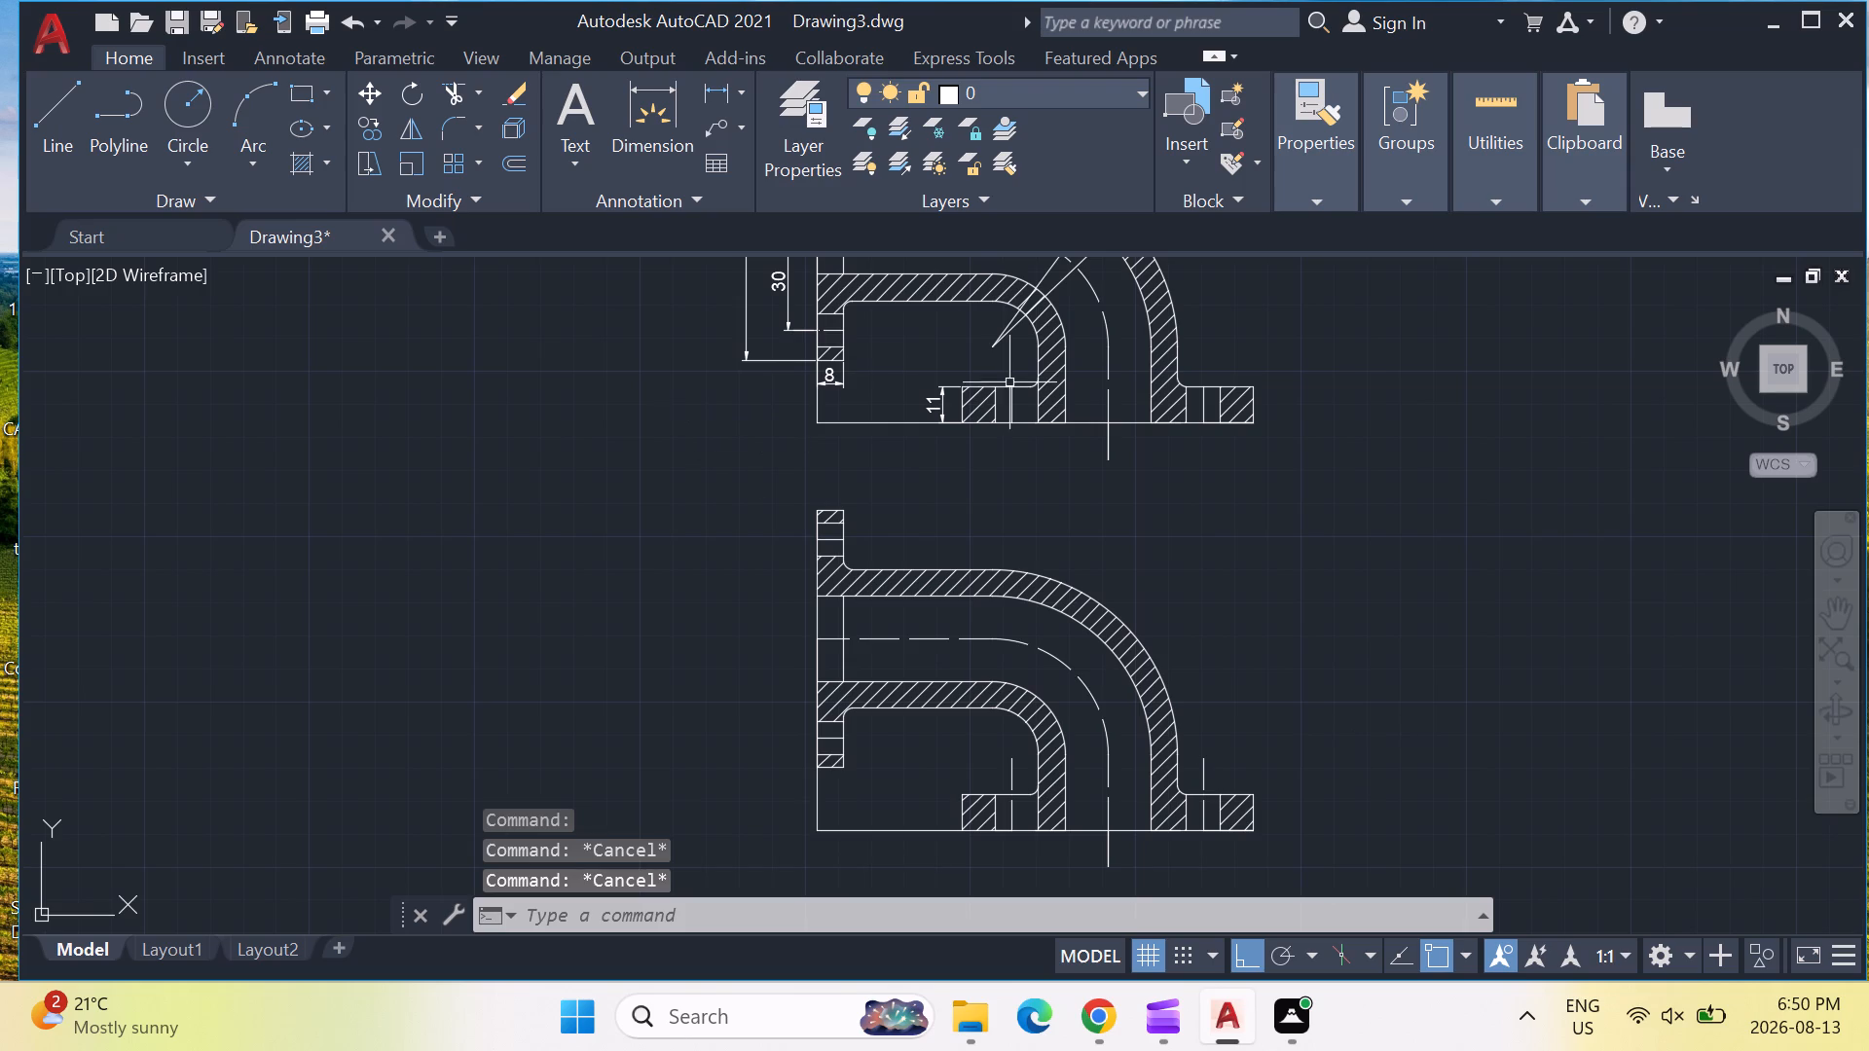
Erase both short bolt-hole centrelines in the horizontal flange of the upper, dimensioned section.
scroll(1014, 63, up, 1)
scroll(1036, 365, up, 2)
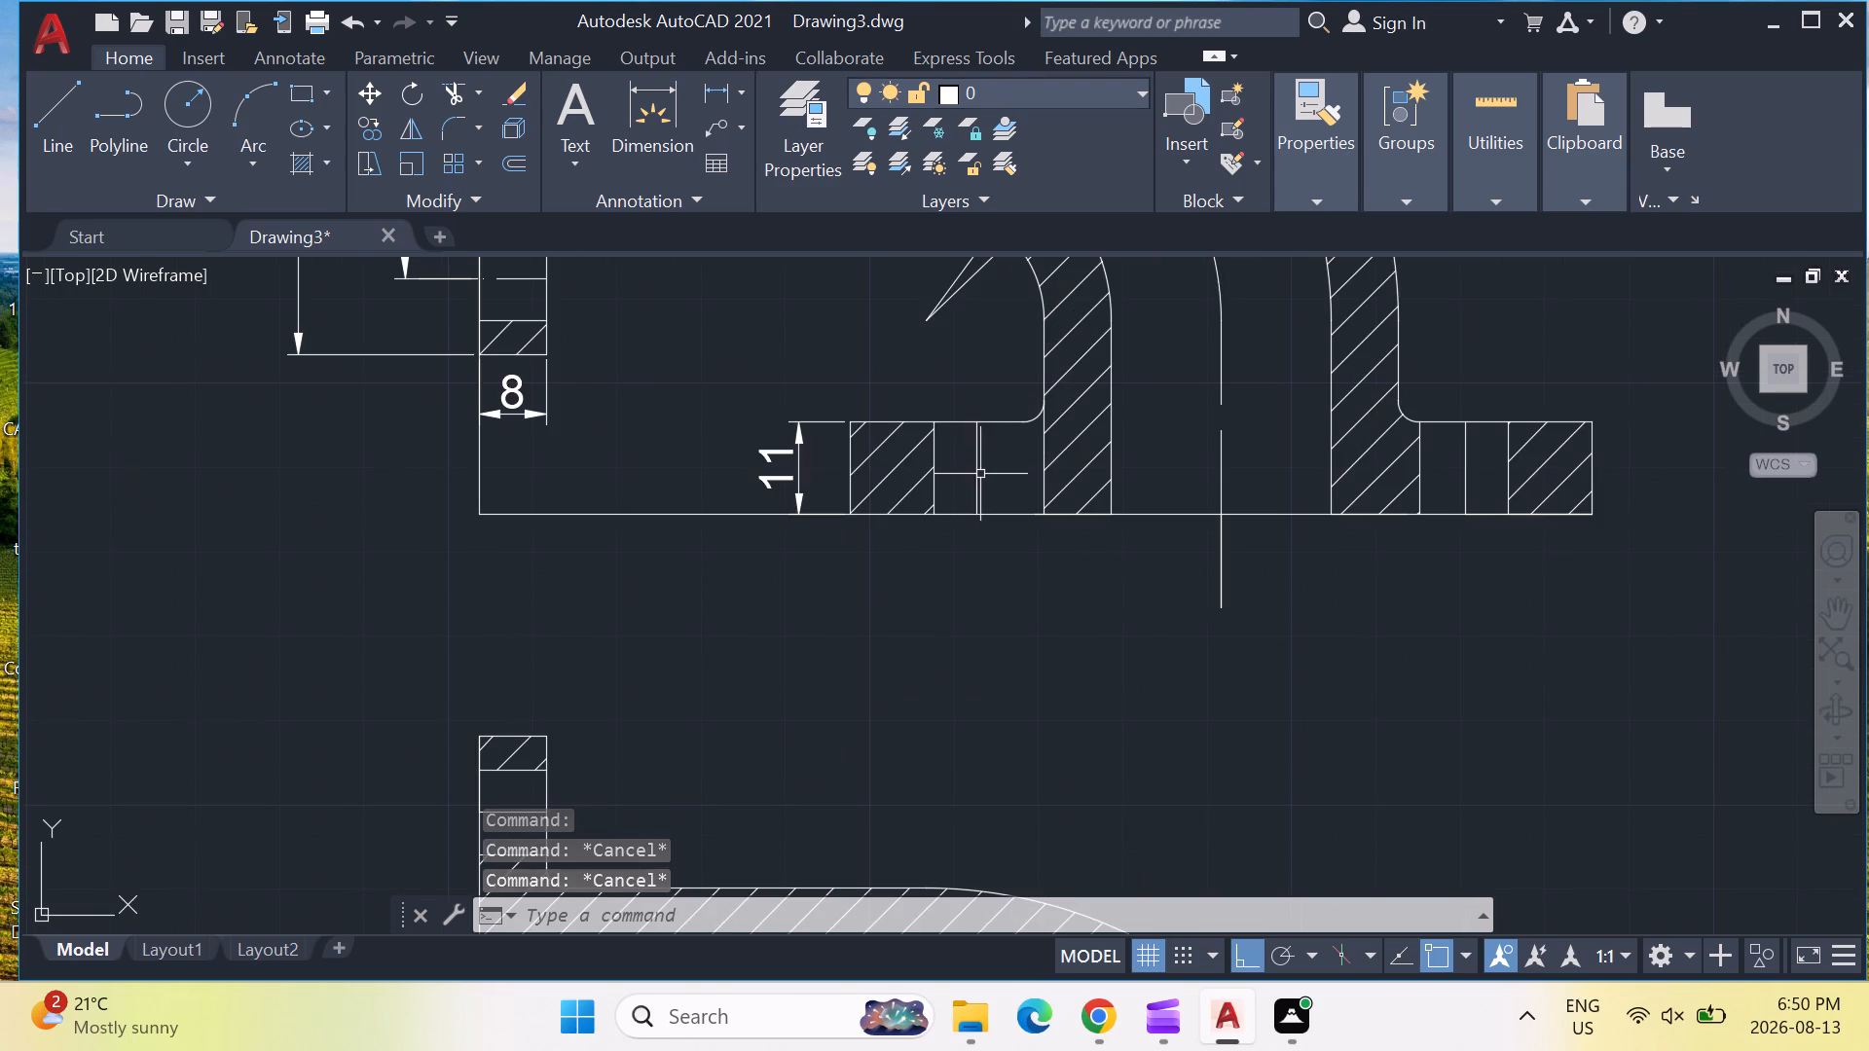
click(976, 472)
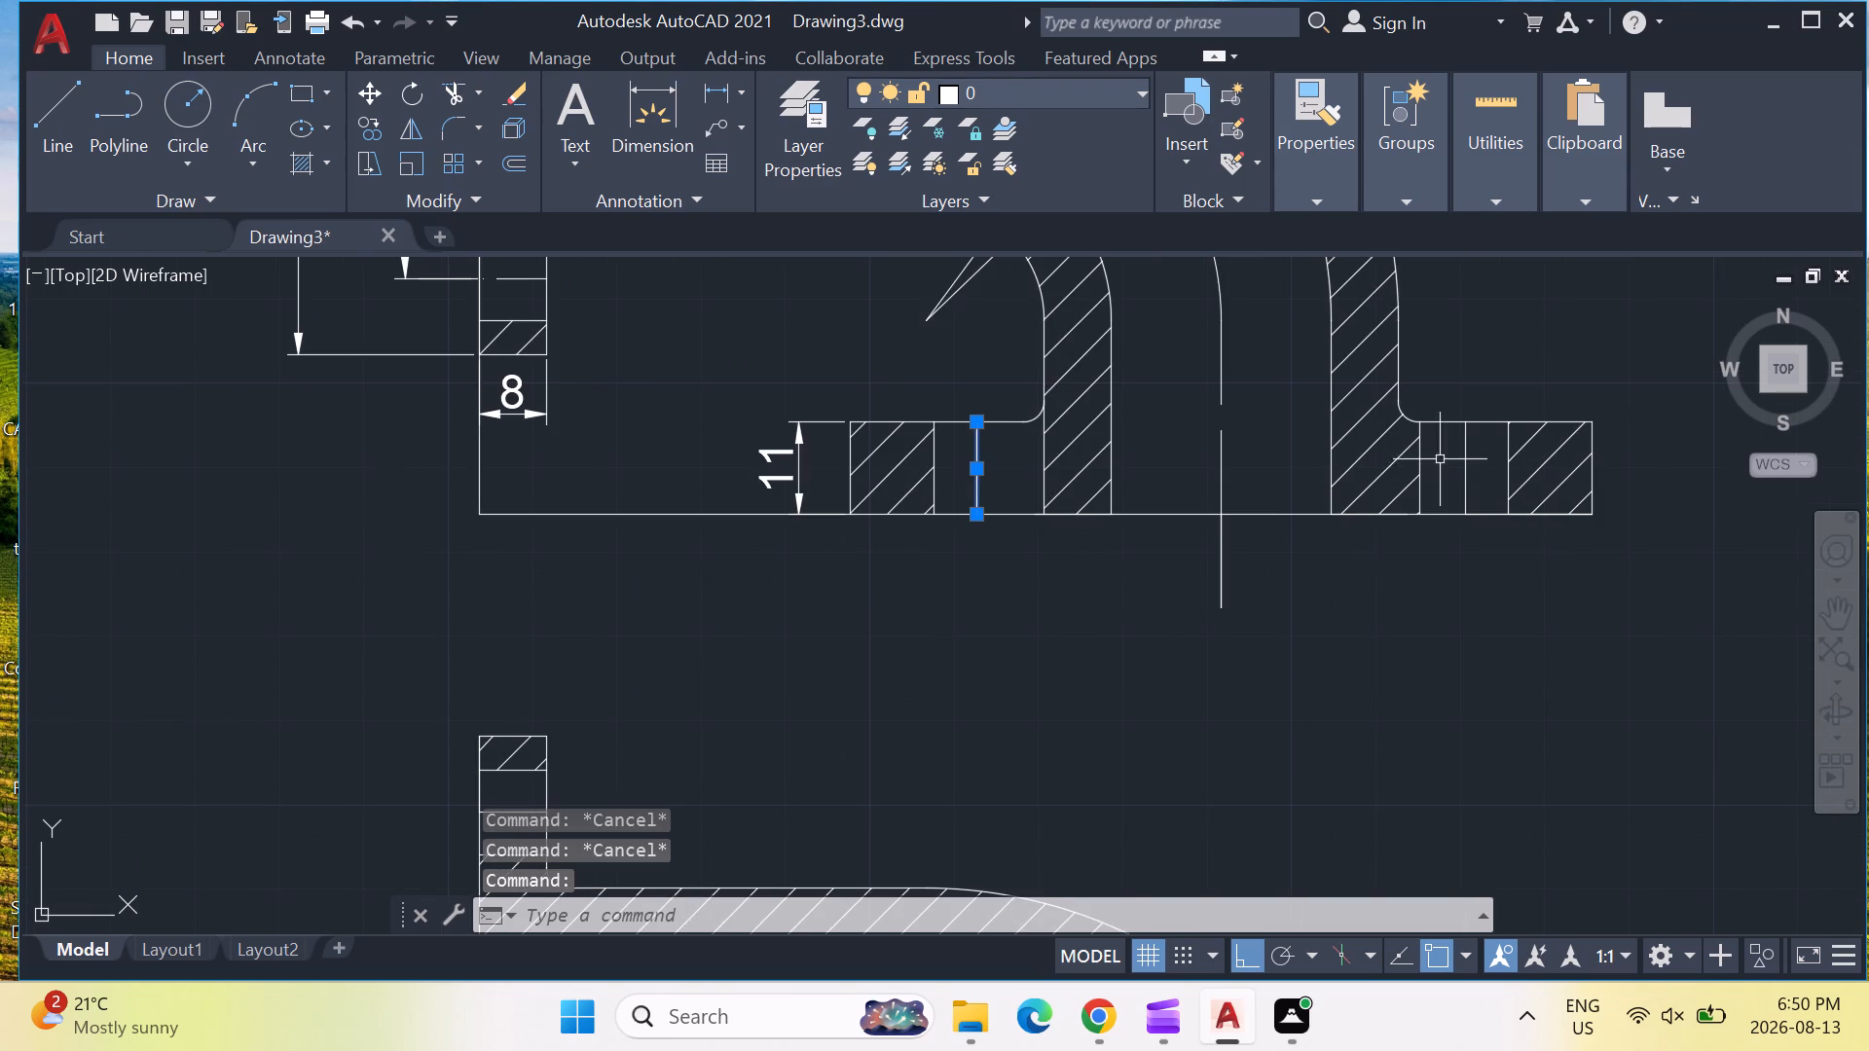
click(1471, 470)
click(1467, 469)
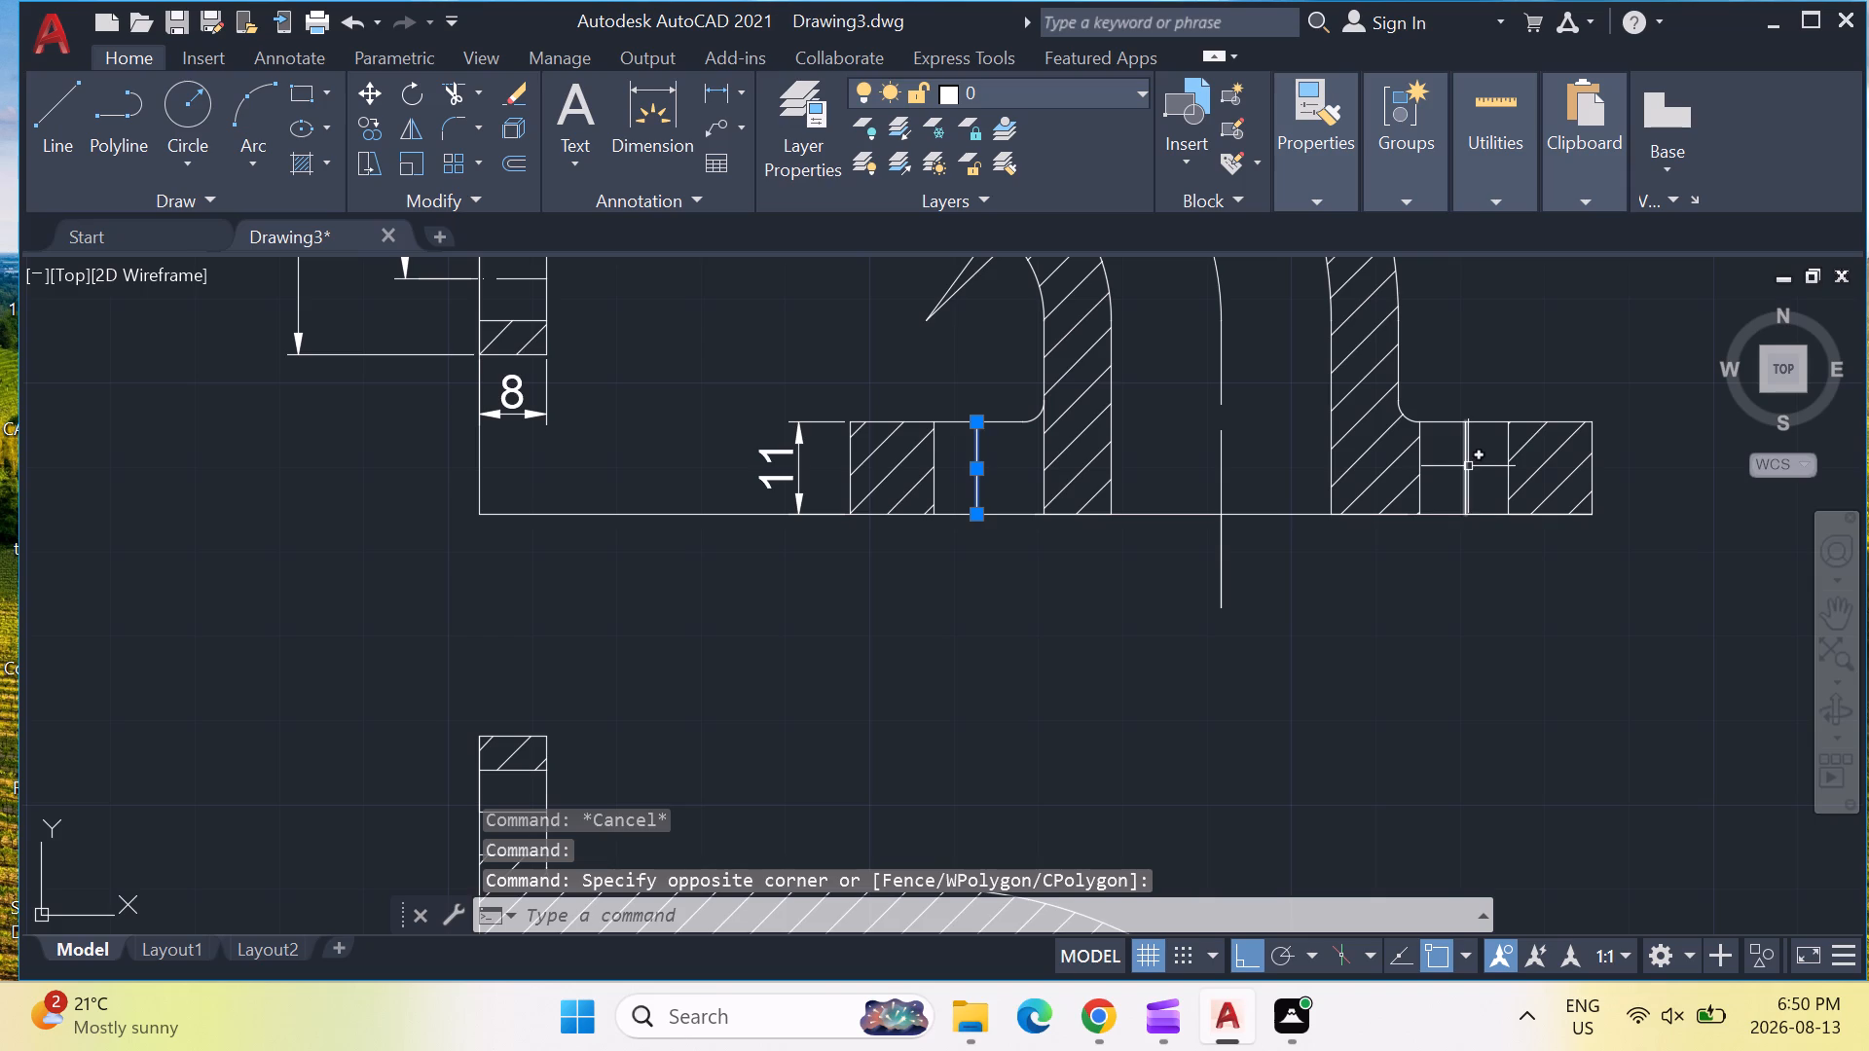
click(1468, 466)
key(Delete)
Copy both extended dashed bolt-hole centrelines from the lower copy's horizontal flange to the upper section, using the pipe centreline's base point as reference.
scroll(1487, 490, down, 1)
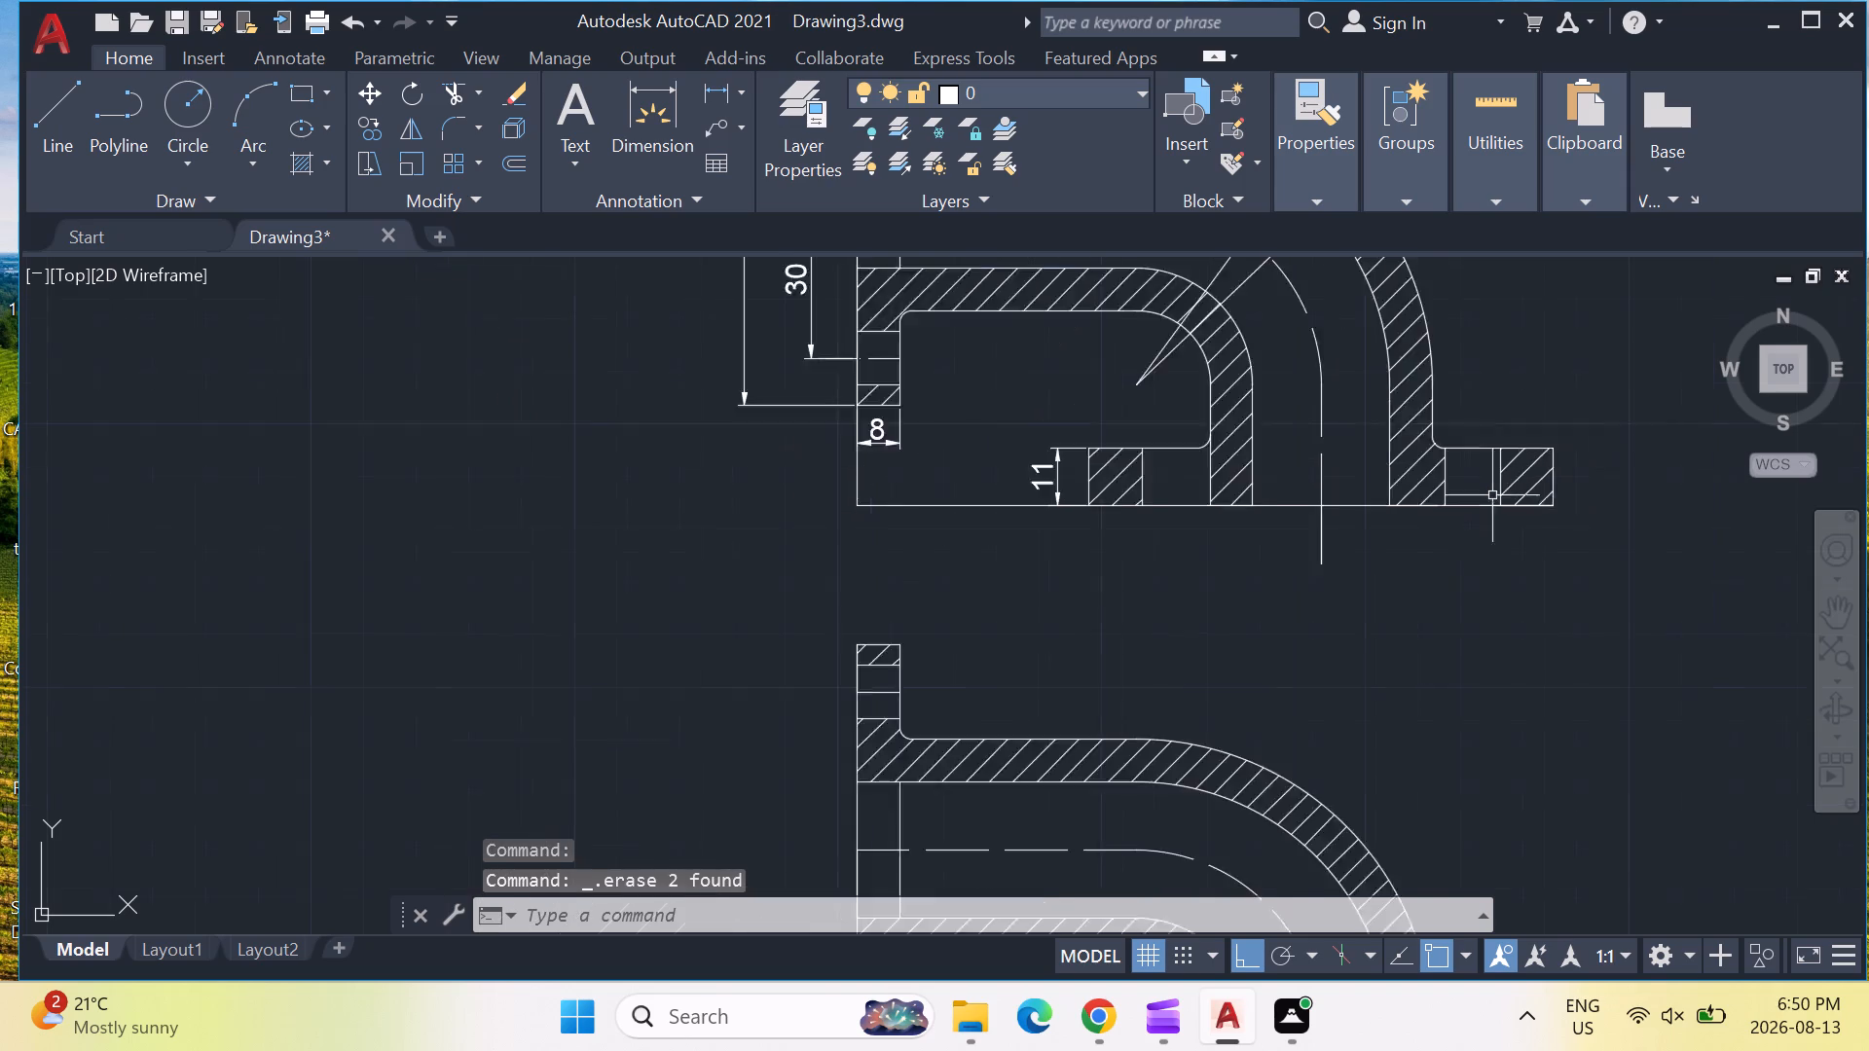
scroll(1496, 501, down, 1)
middle_drag(1449, 739, 998, 425)
scroll(949, 614, up, 2)
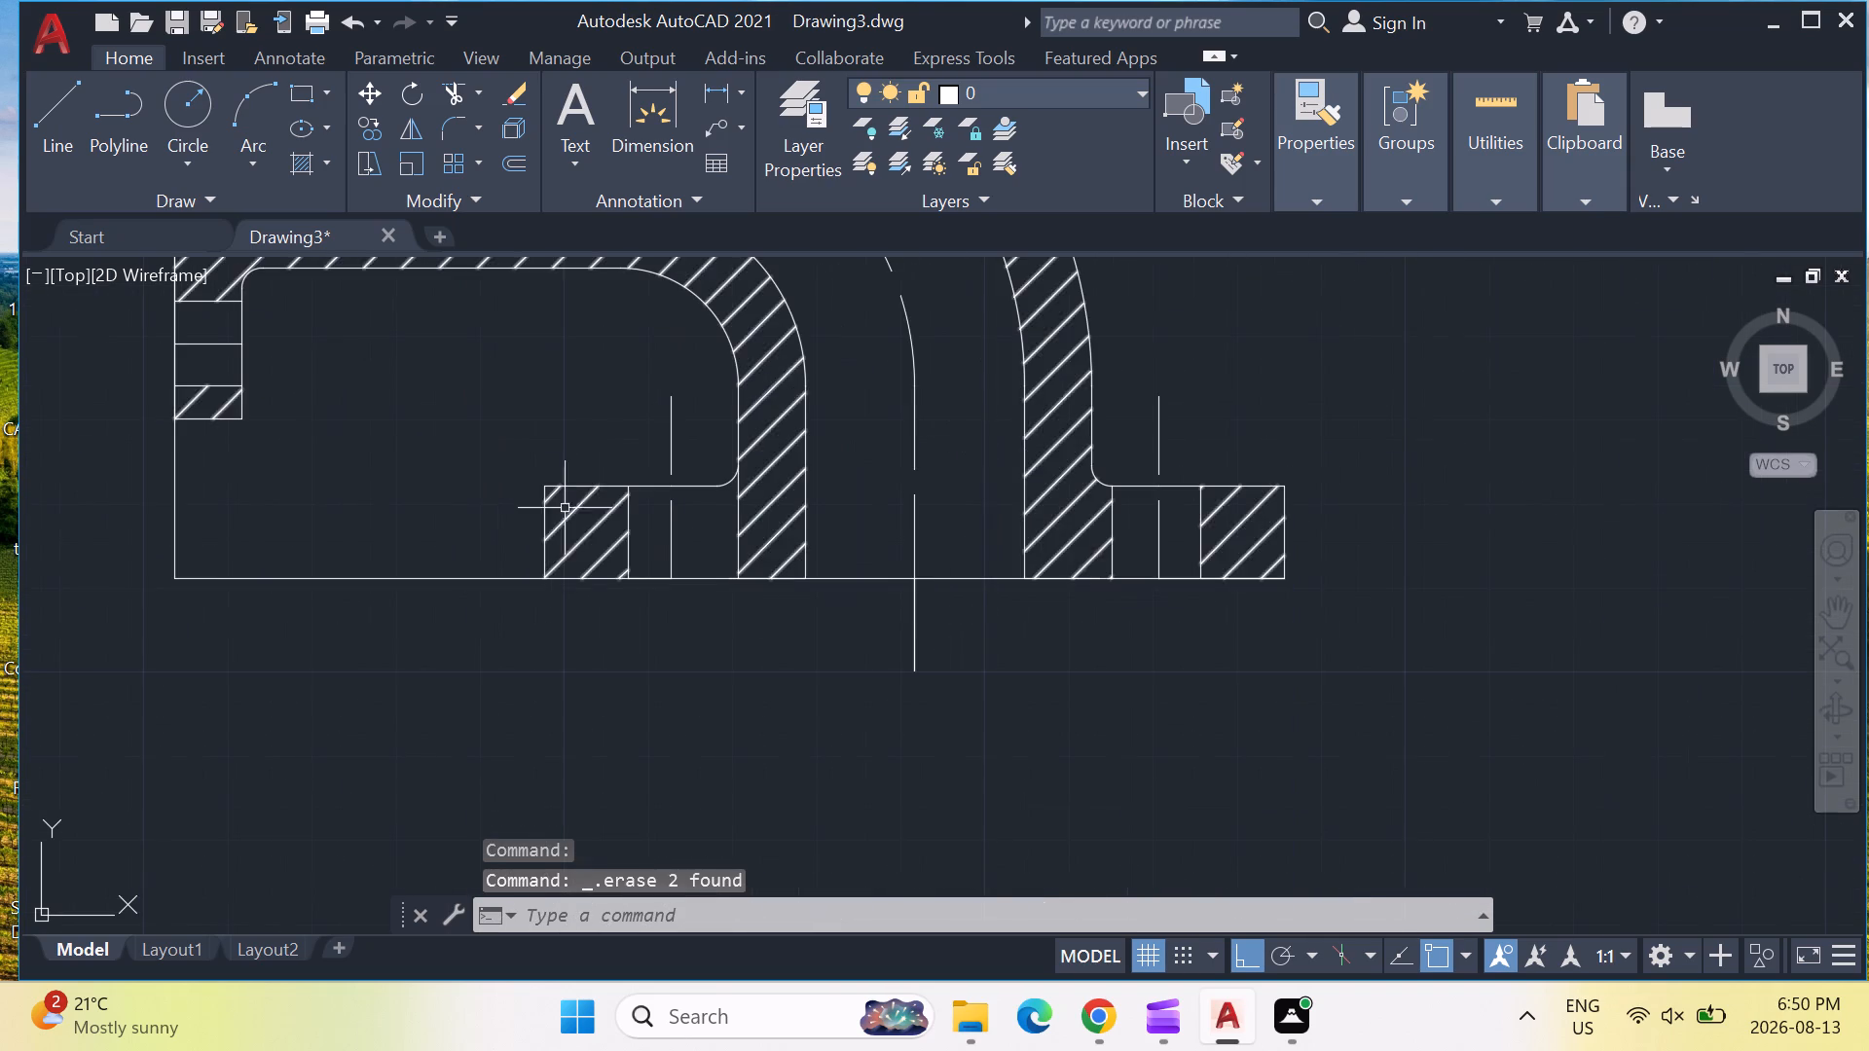
click(668, 425)
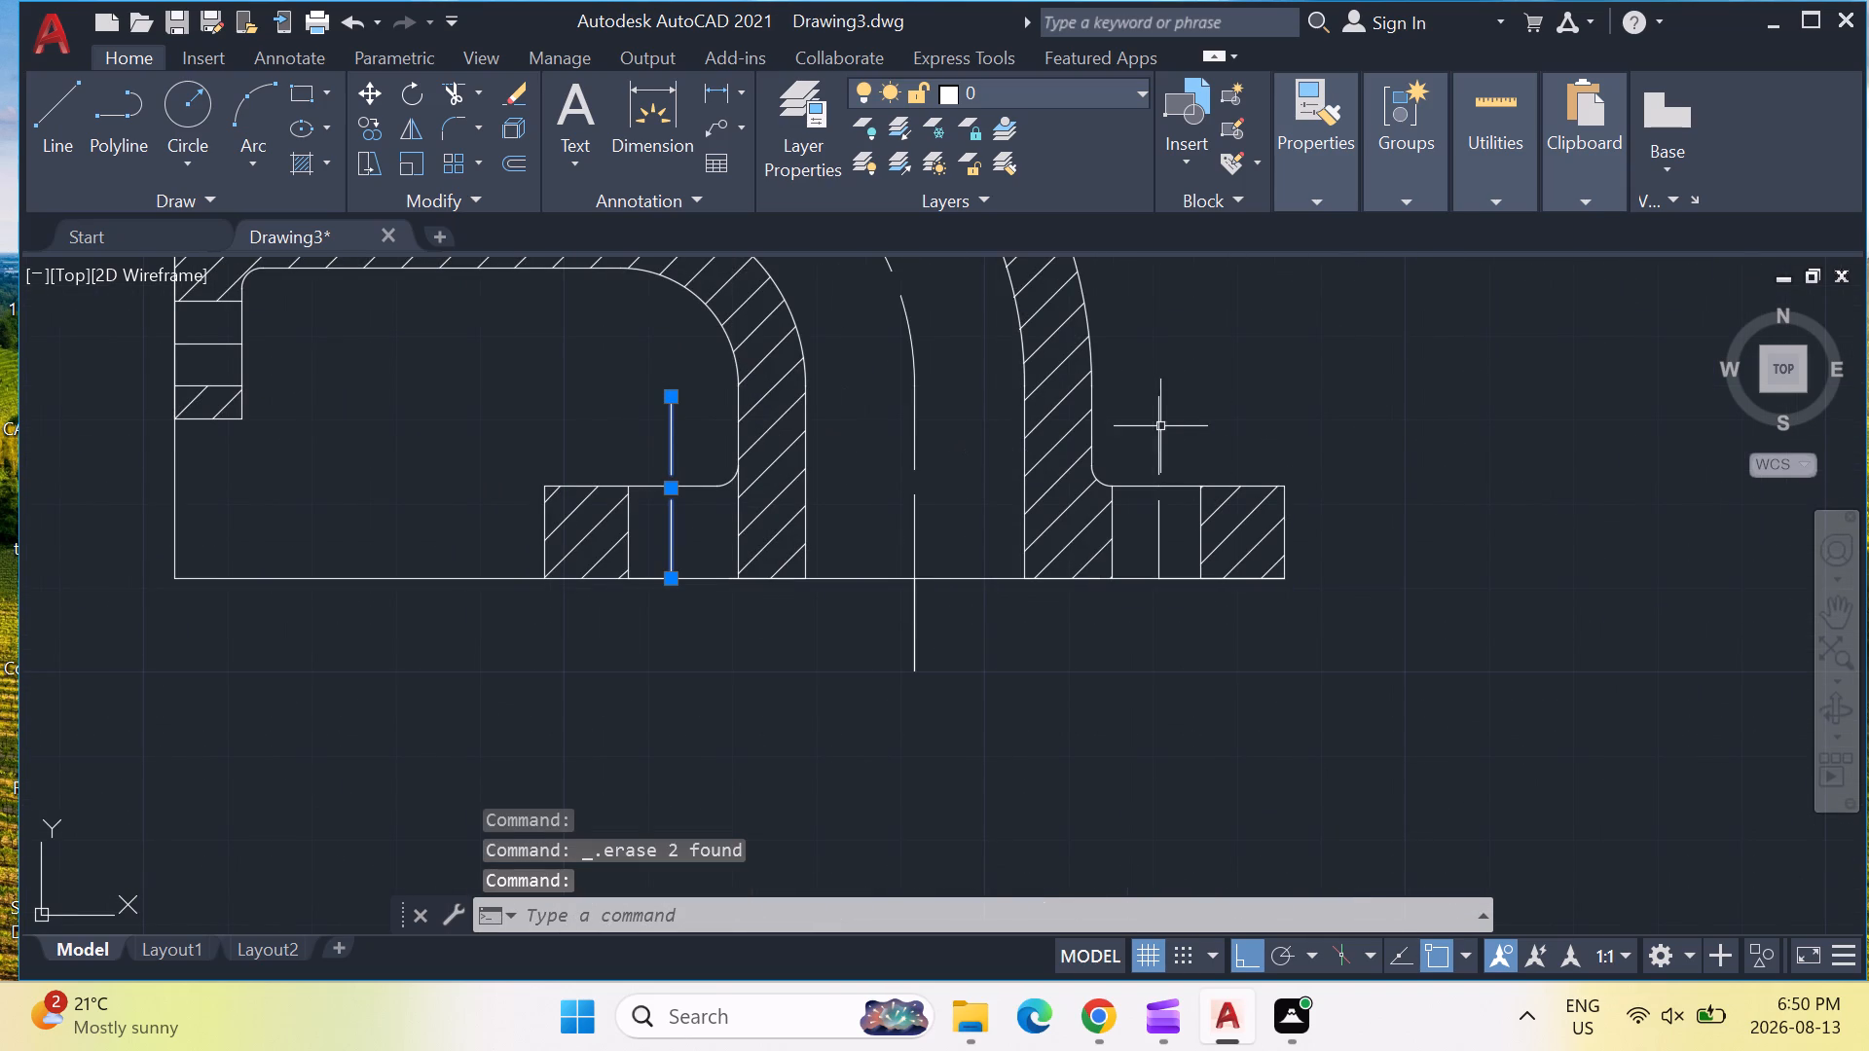
click(1160, 414)
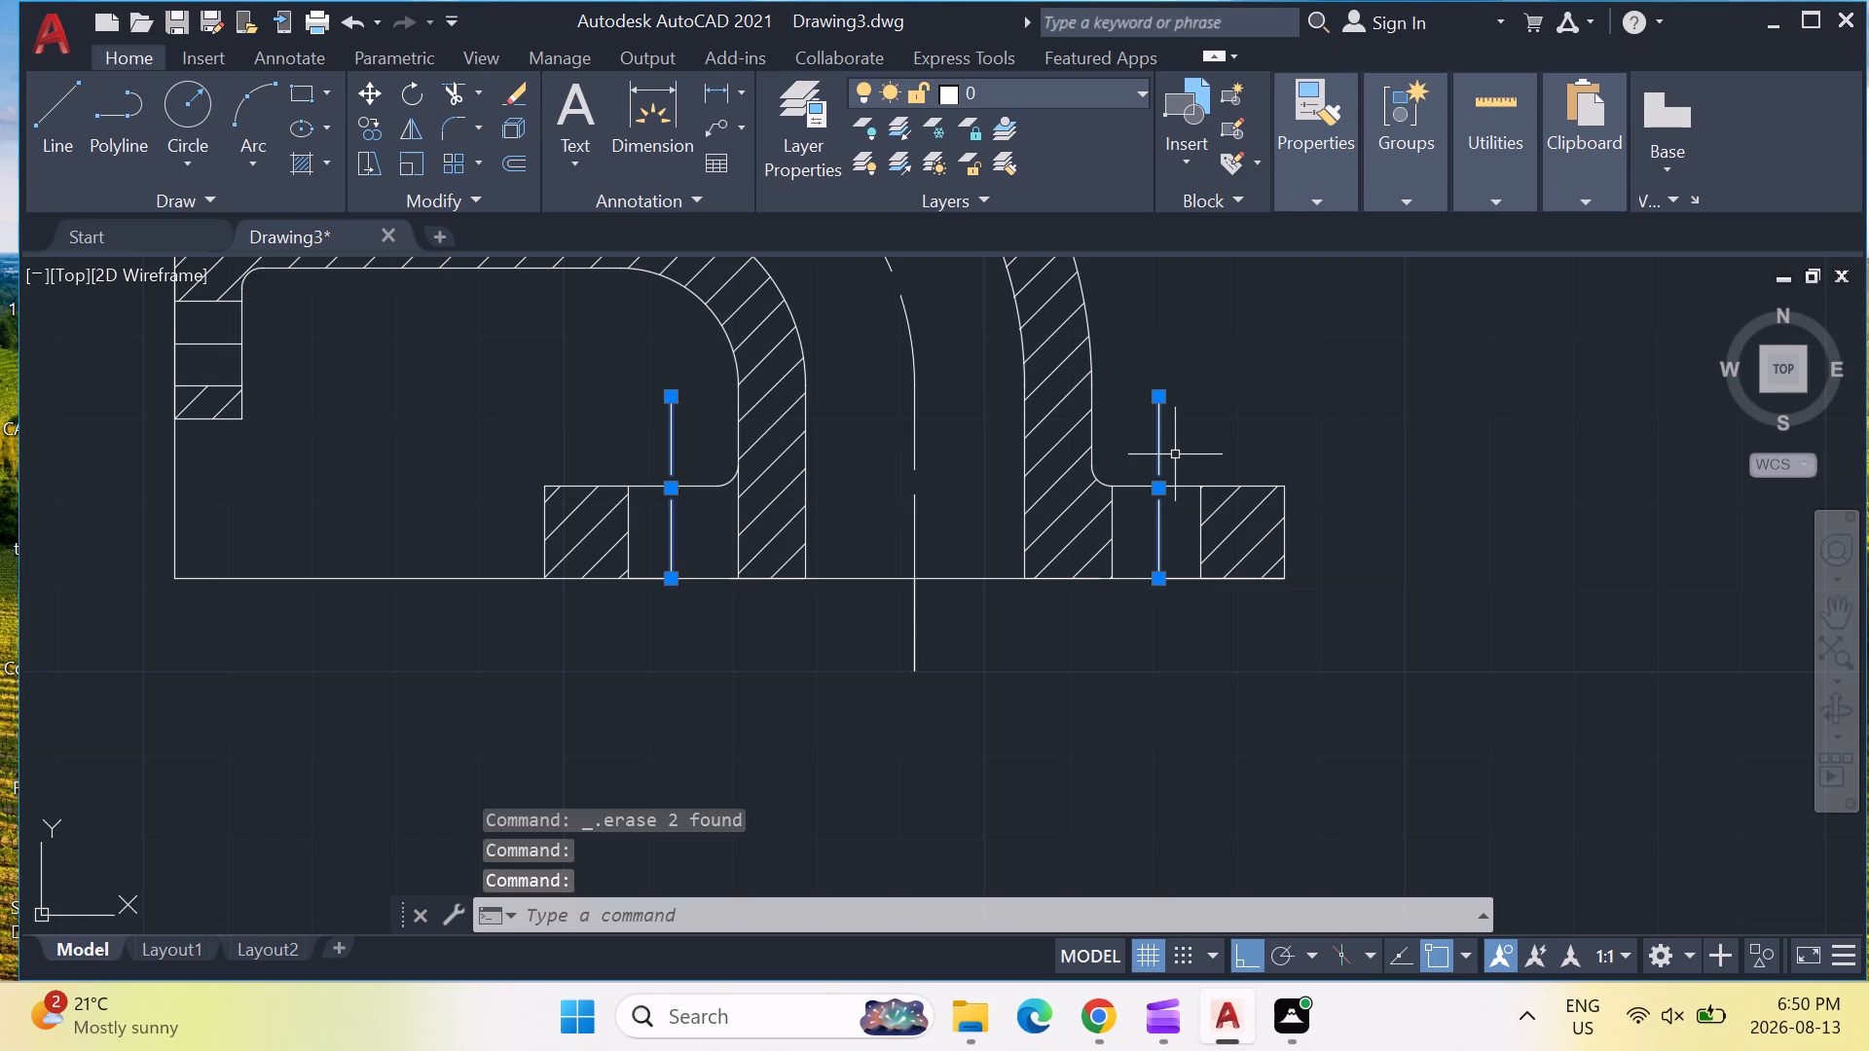
key(c)
key(o)
key(Return)
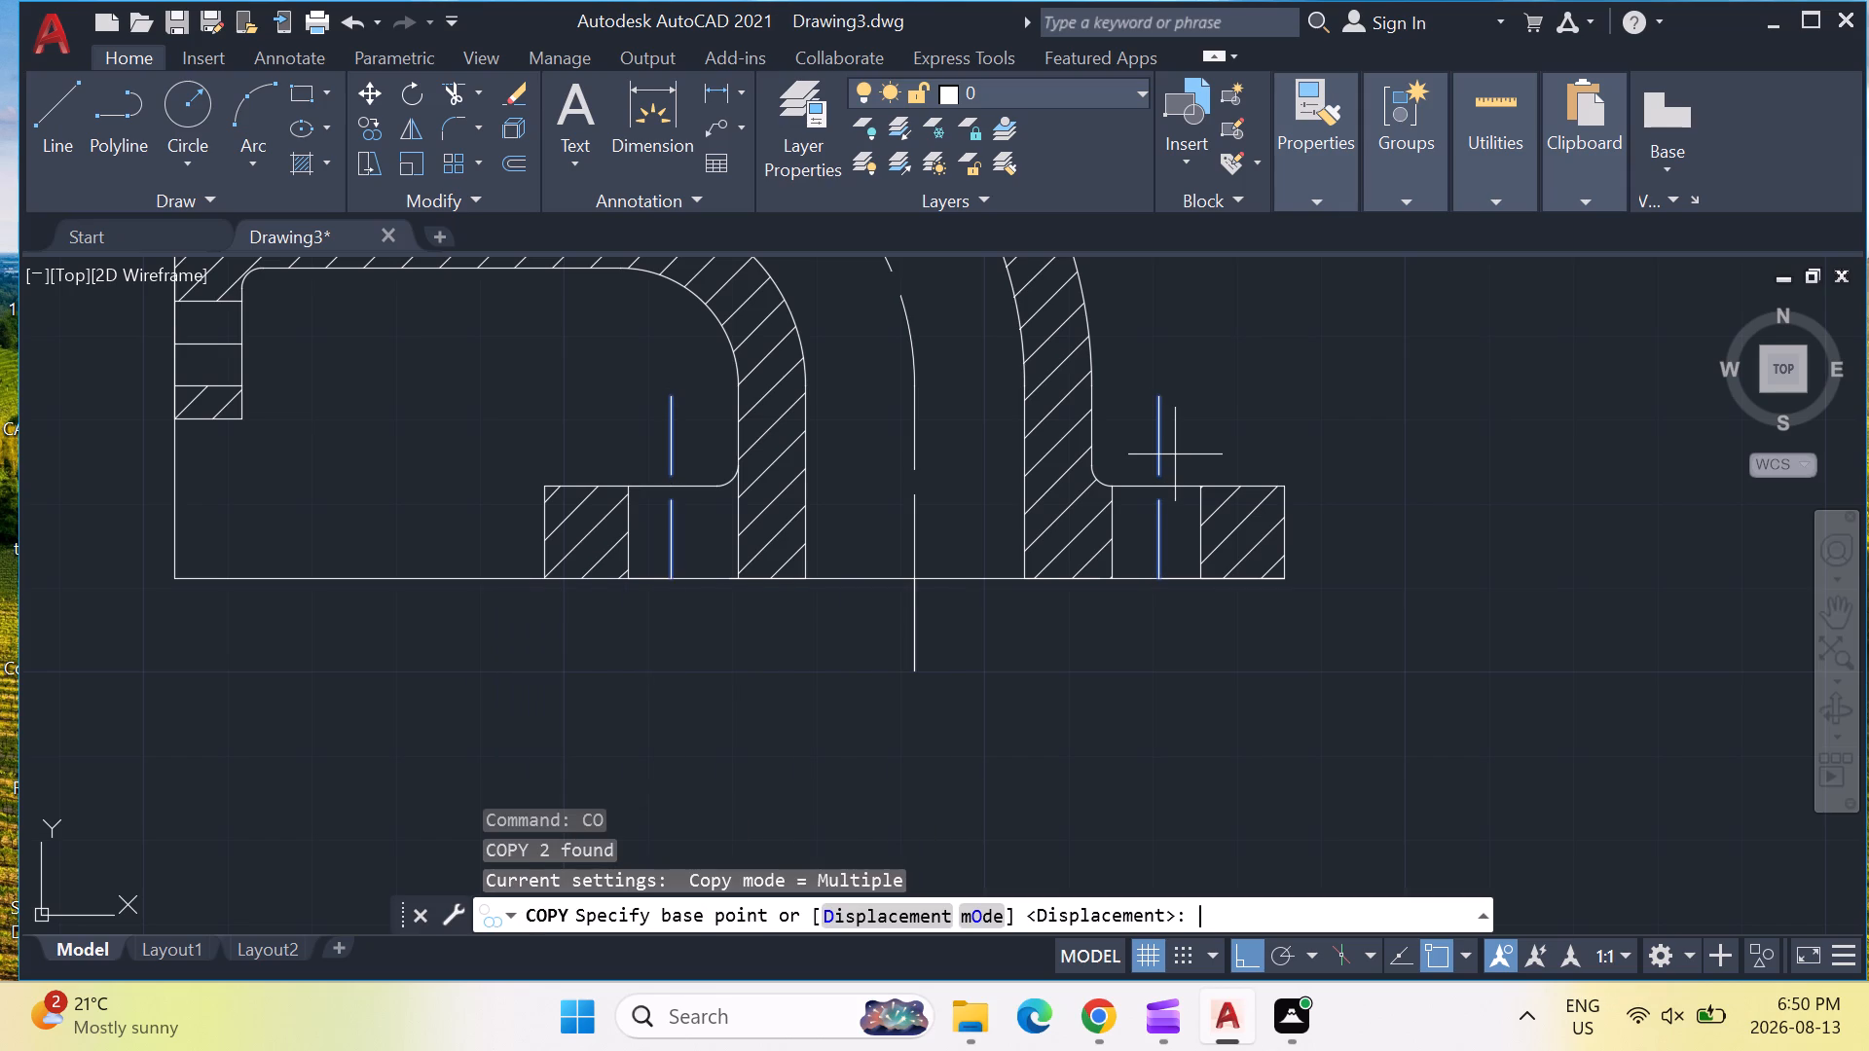
click(915, 577)
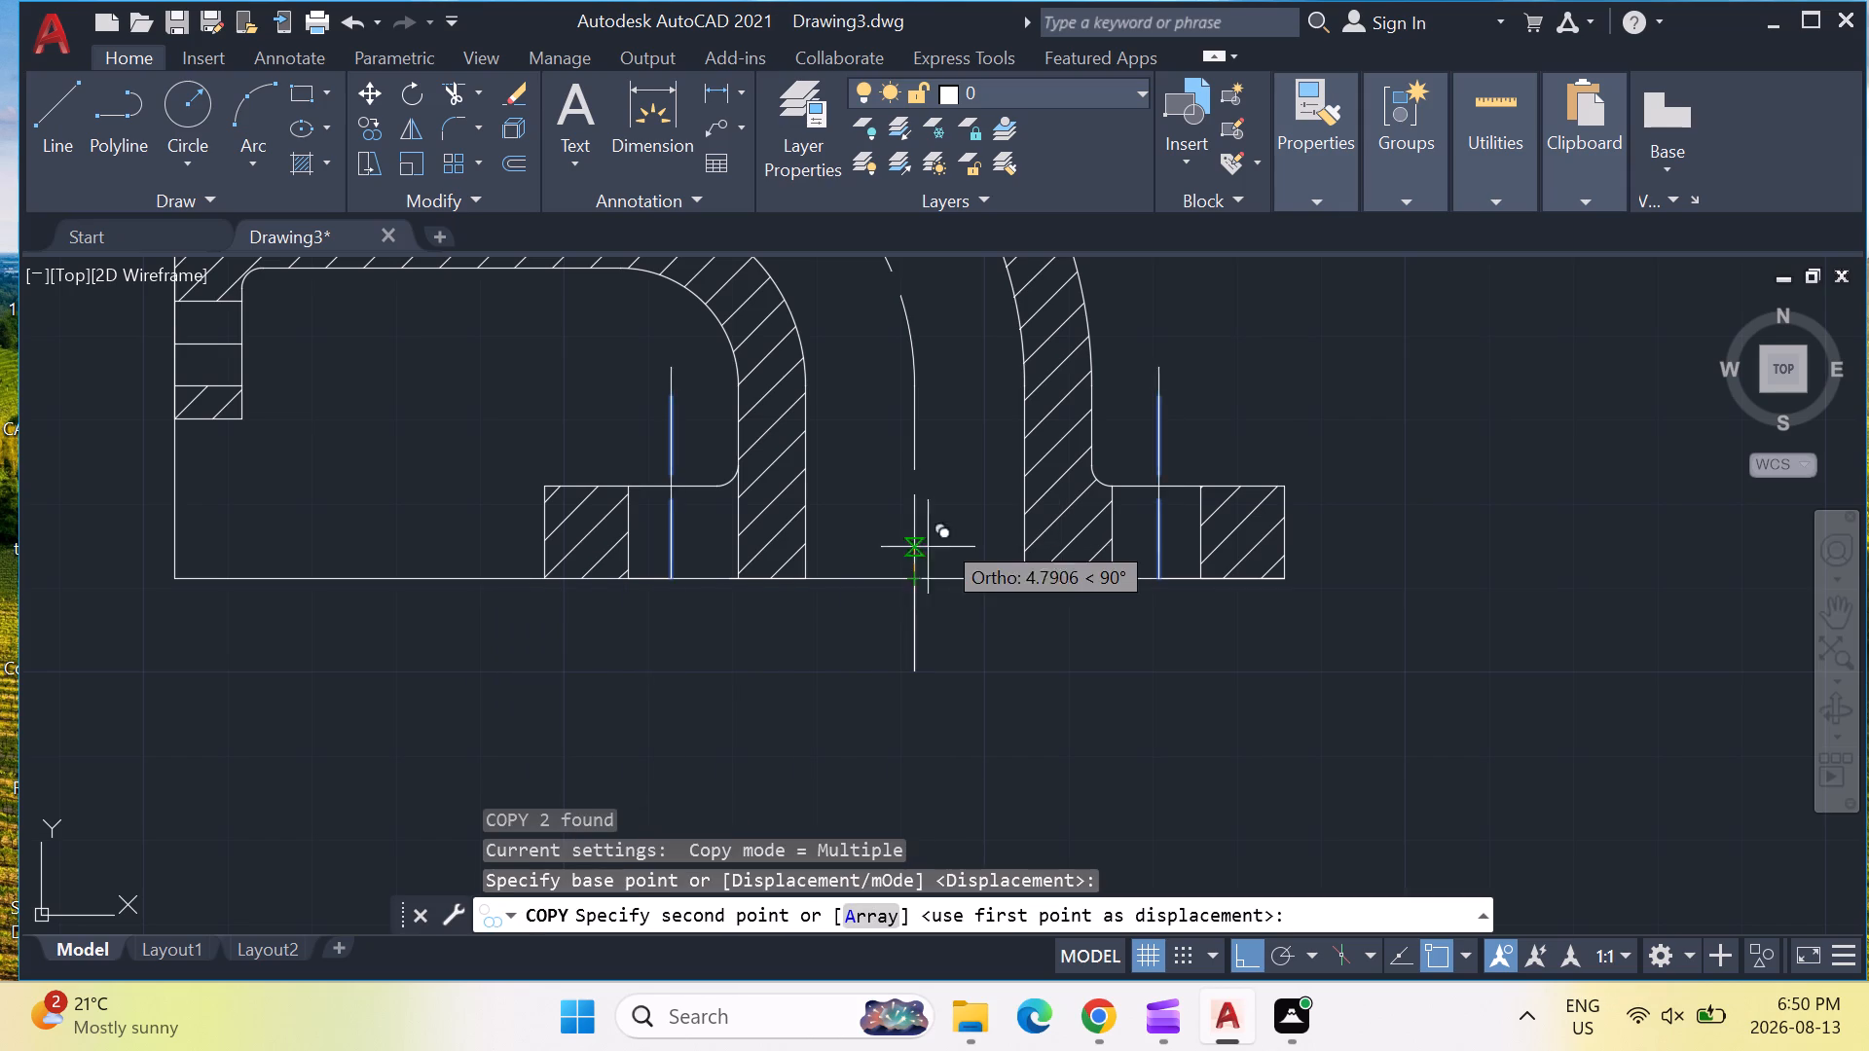
scroll(950, 511, down, 2)
middle_drag(950, 504, 989, 770)
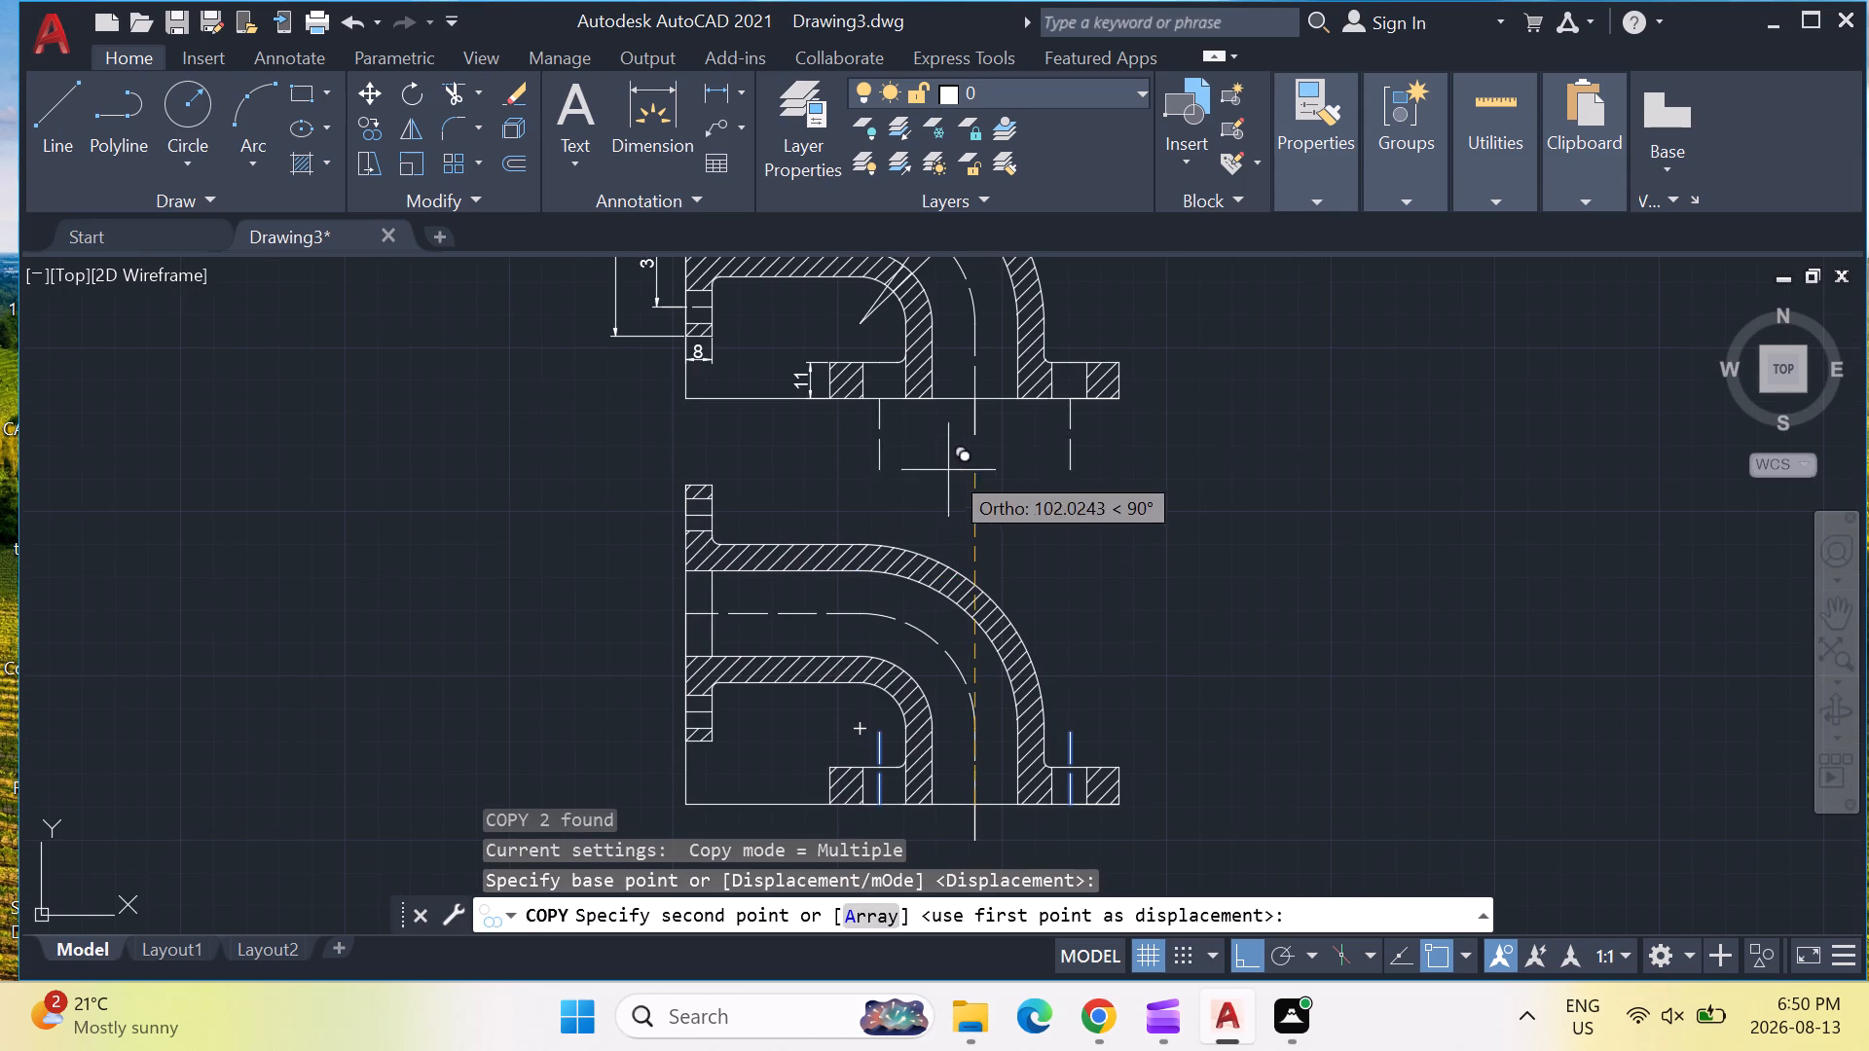
click(973, 403)
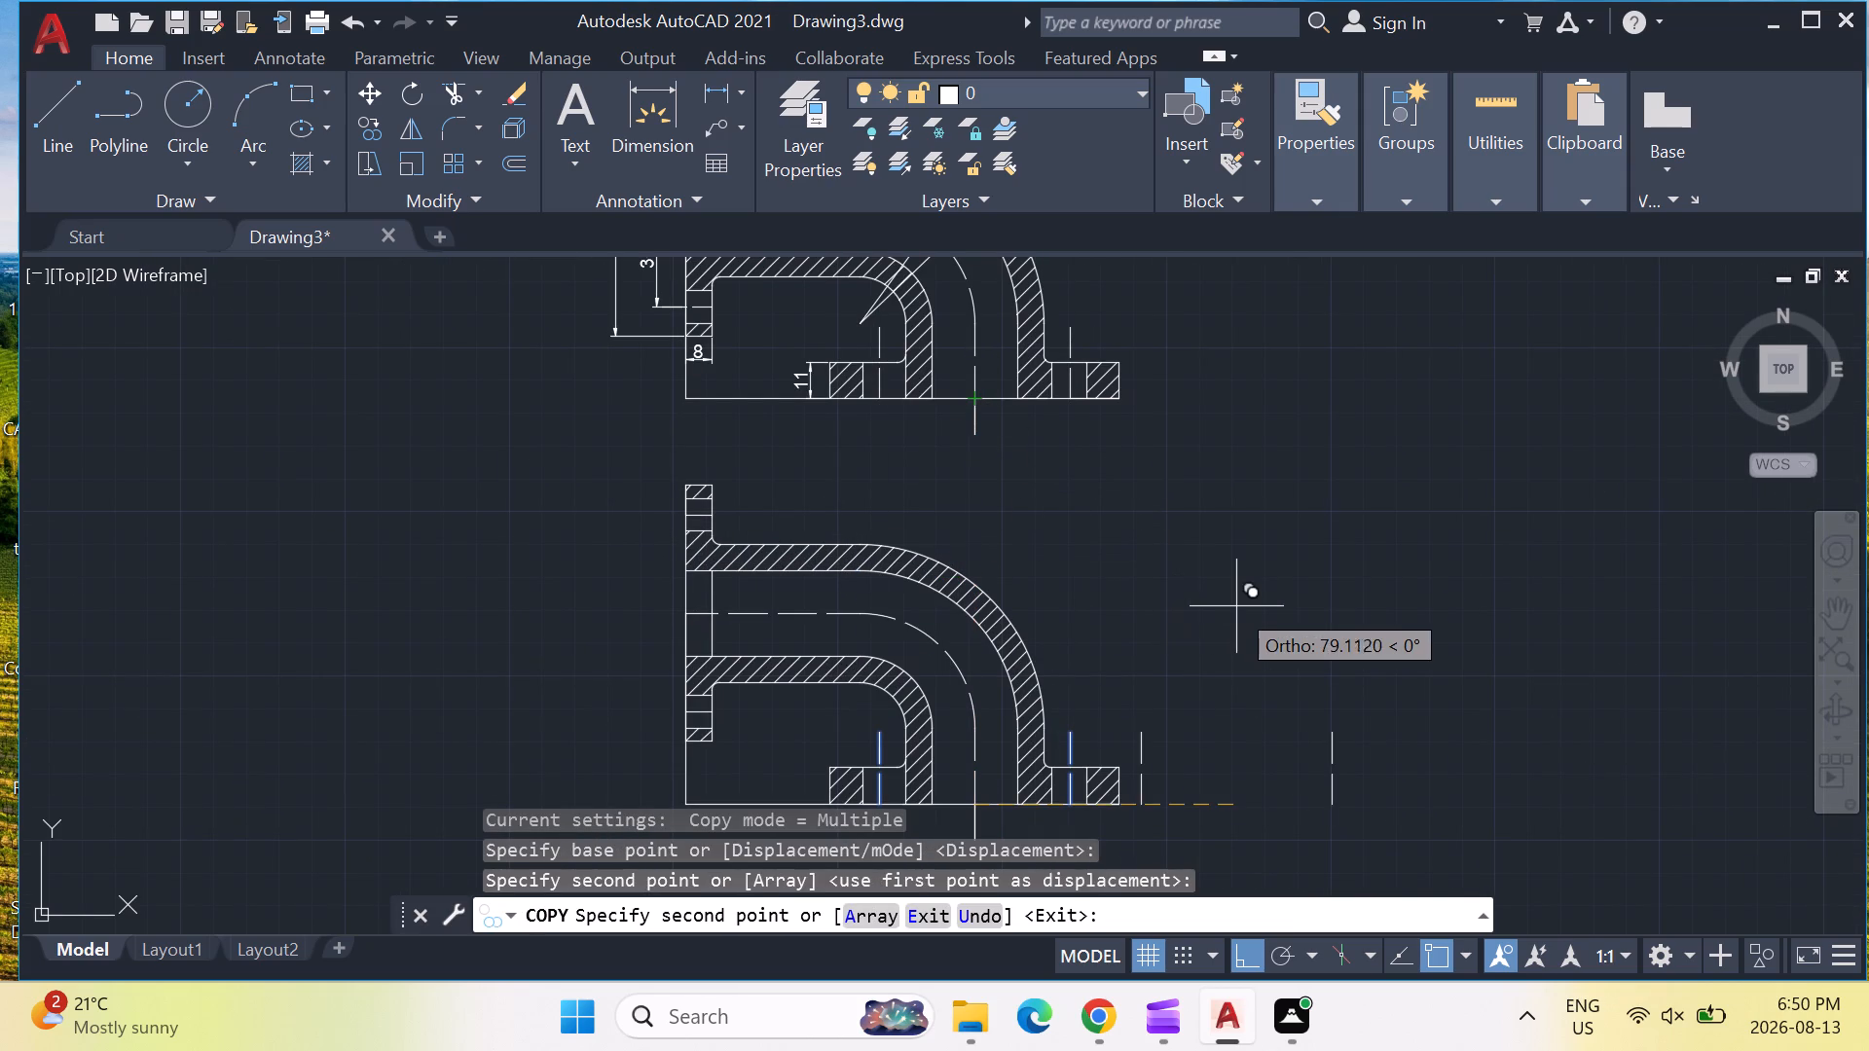
key(Return)
Examine the upper dimensioned section and the undimensioned copy below, checking their flanges, centrelines and dimensions.
scroll(1304, 529, down, 1)
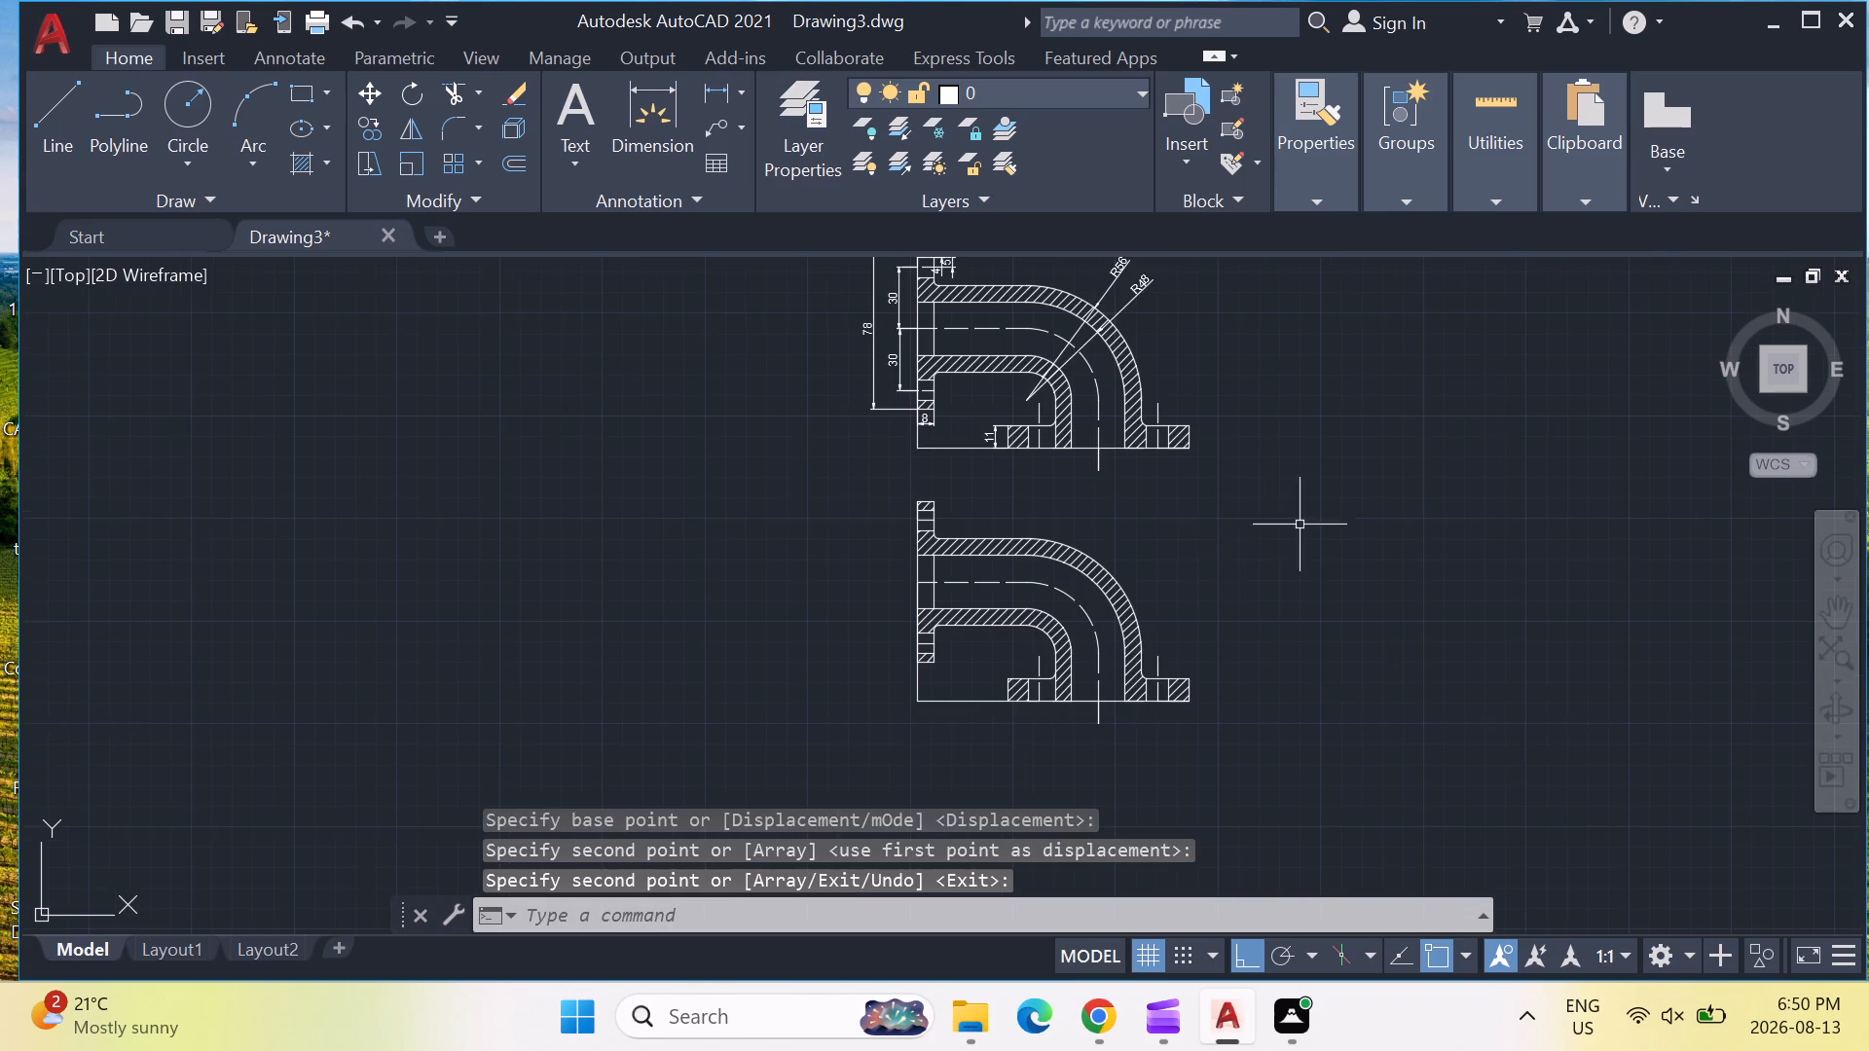
middle_drag(1010, 432, 892, 627)
scroll(892, 627, down, 1)
scroll(899, 602, up, 1)
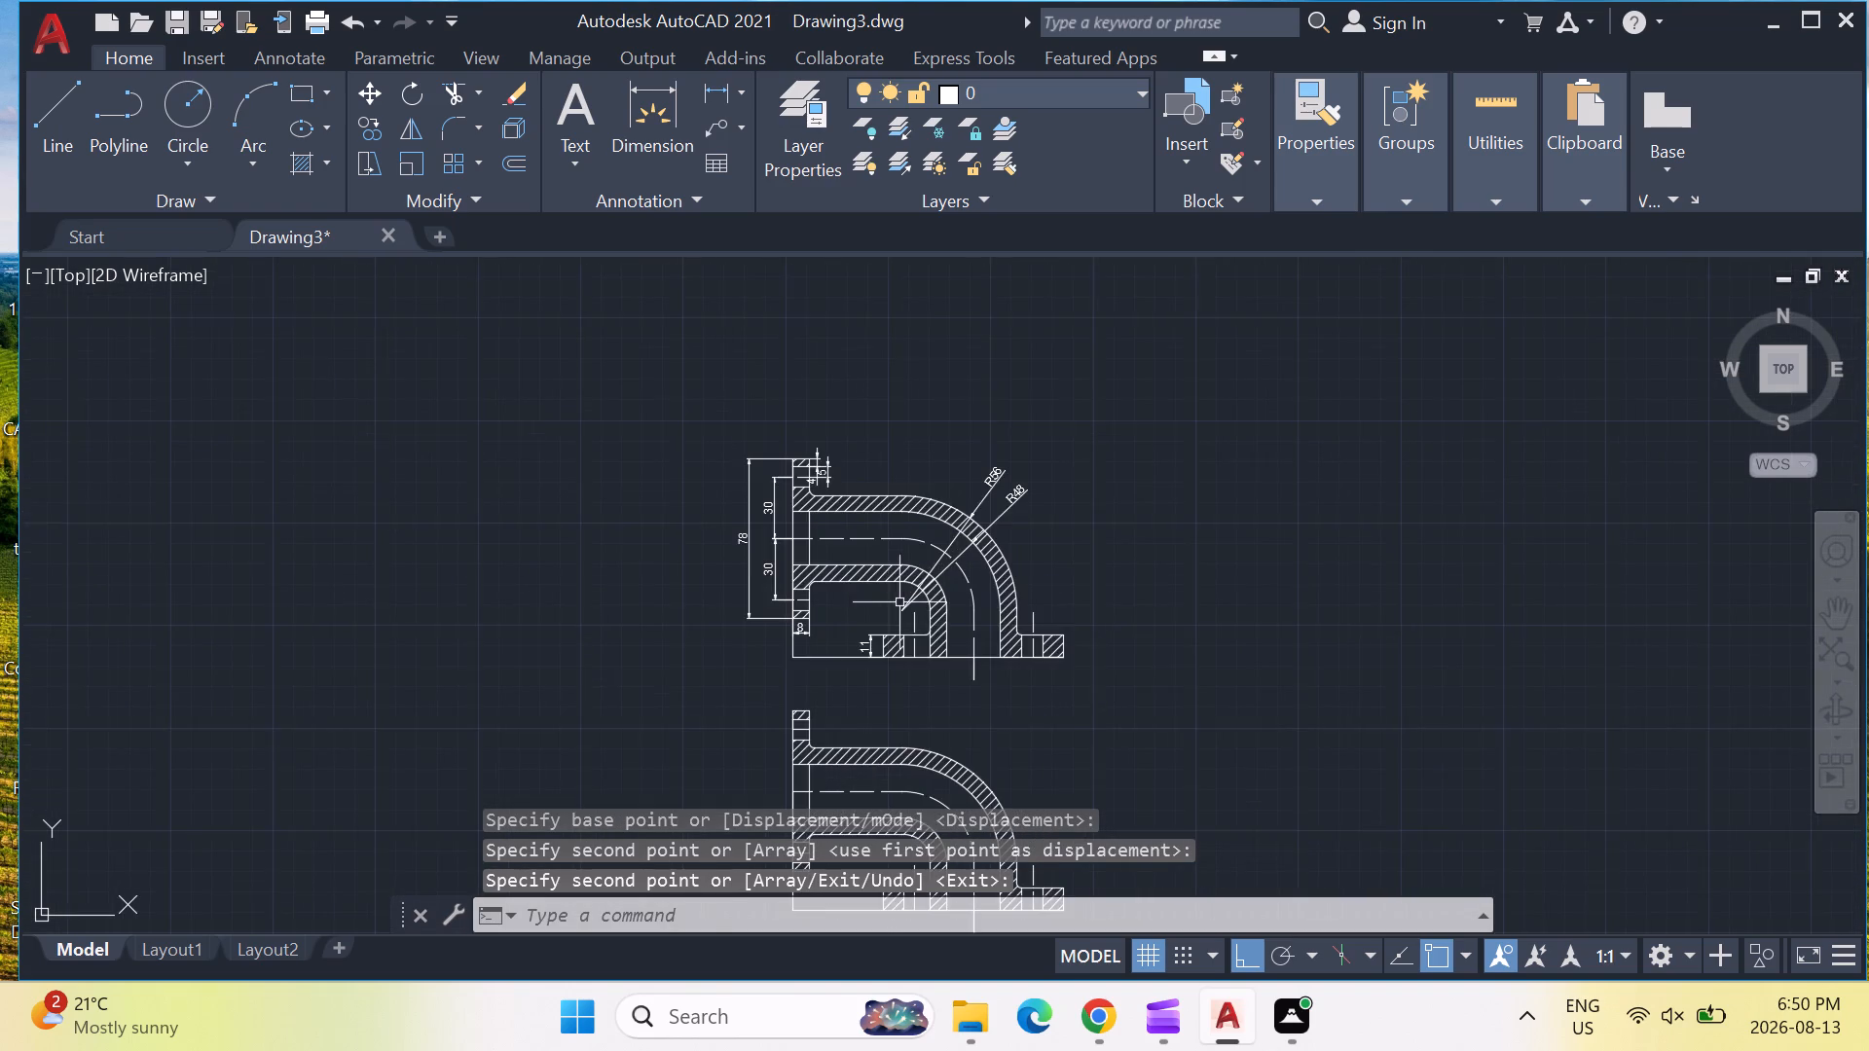
scroll(889, 607, up, 1)
middle_drag(890, 616, 934, 568)
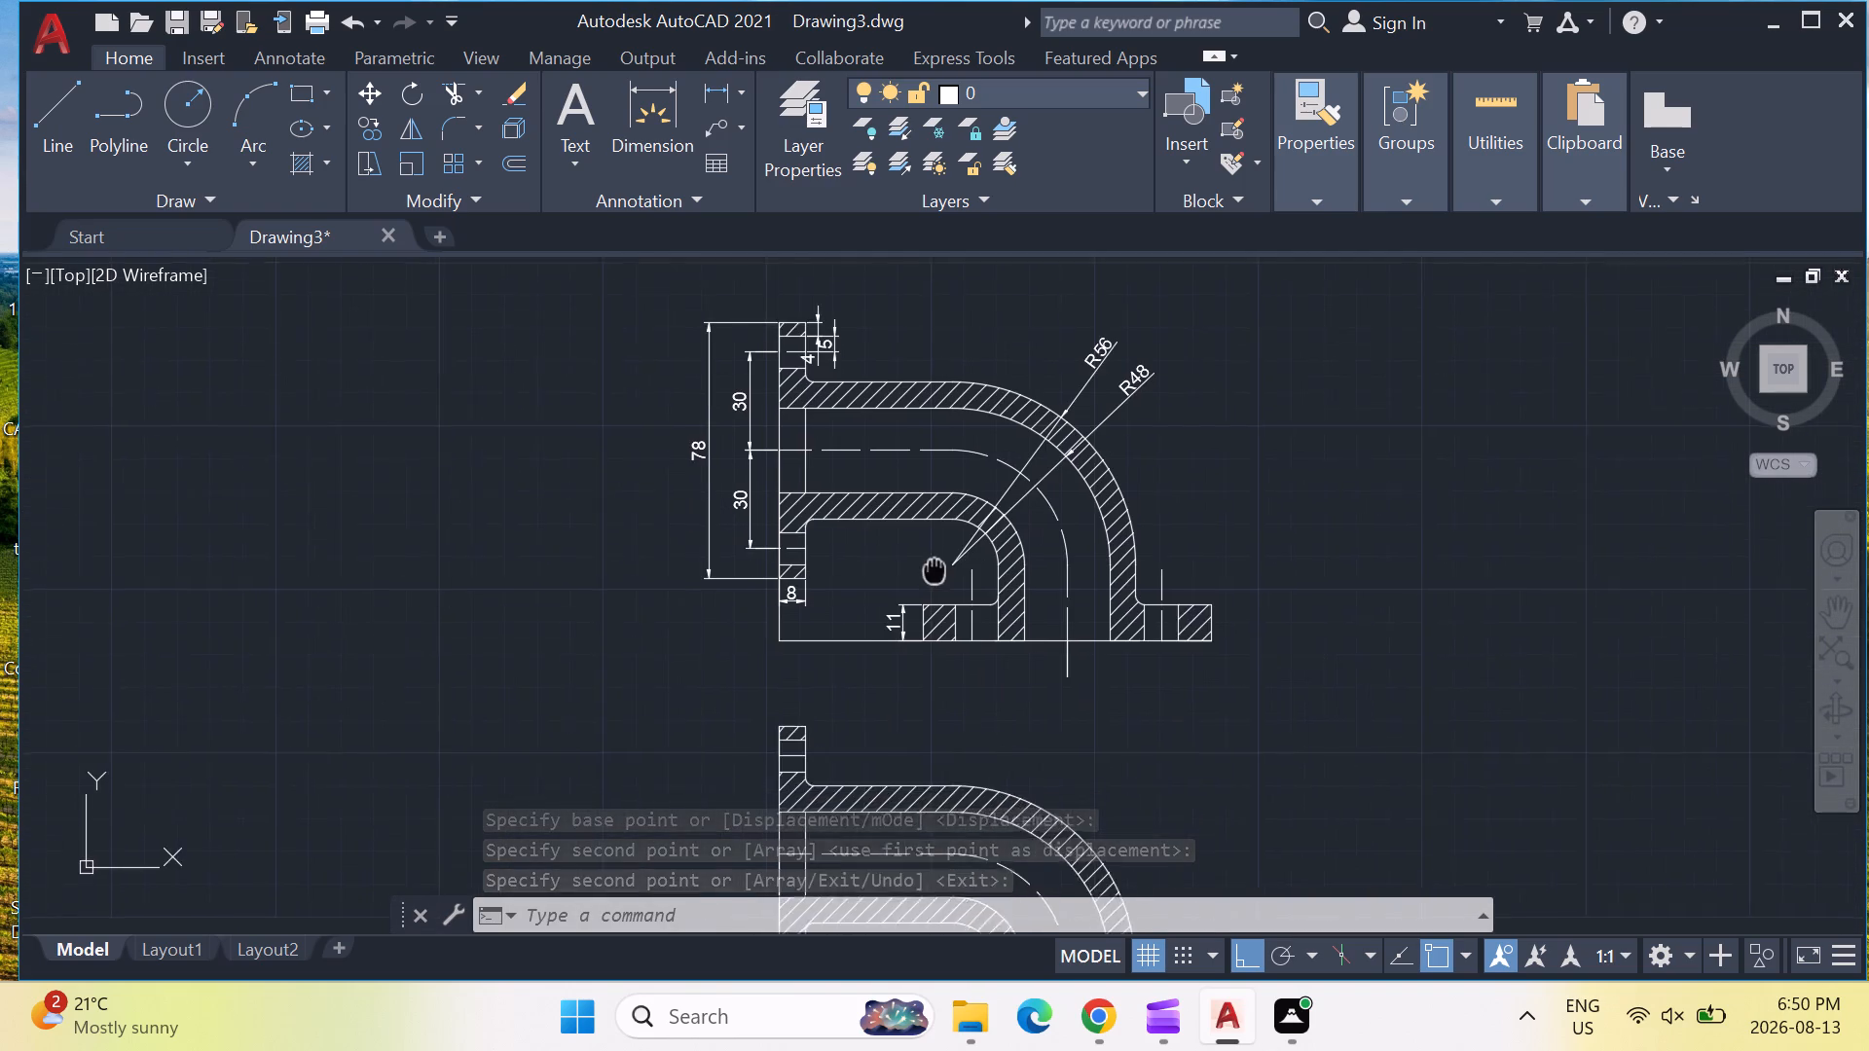
middle_drag(934, 568, 948, 497)
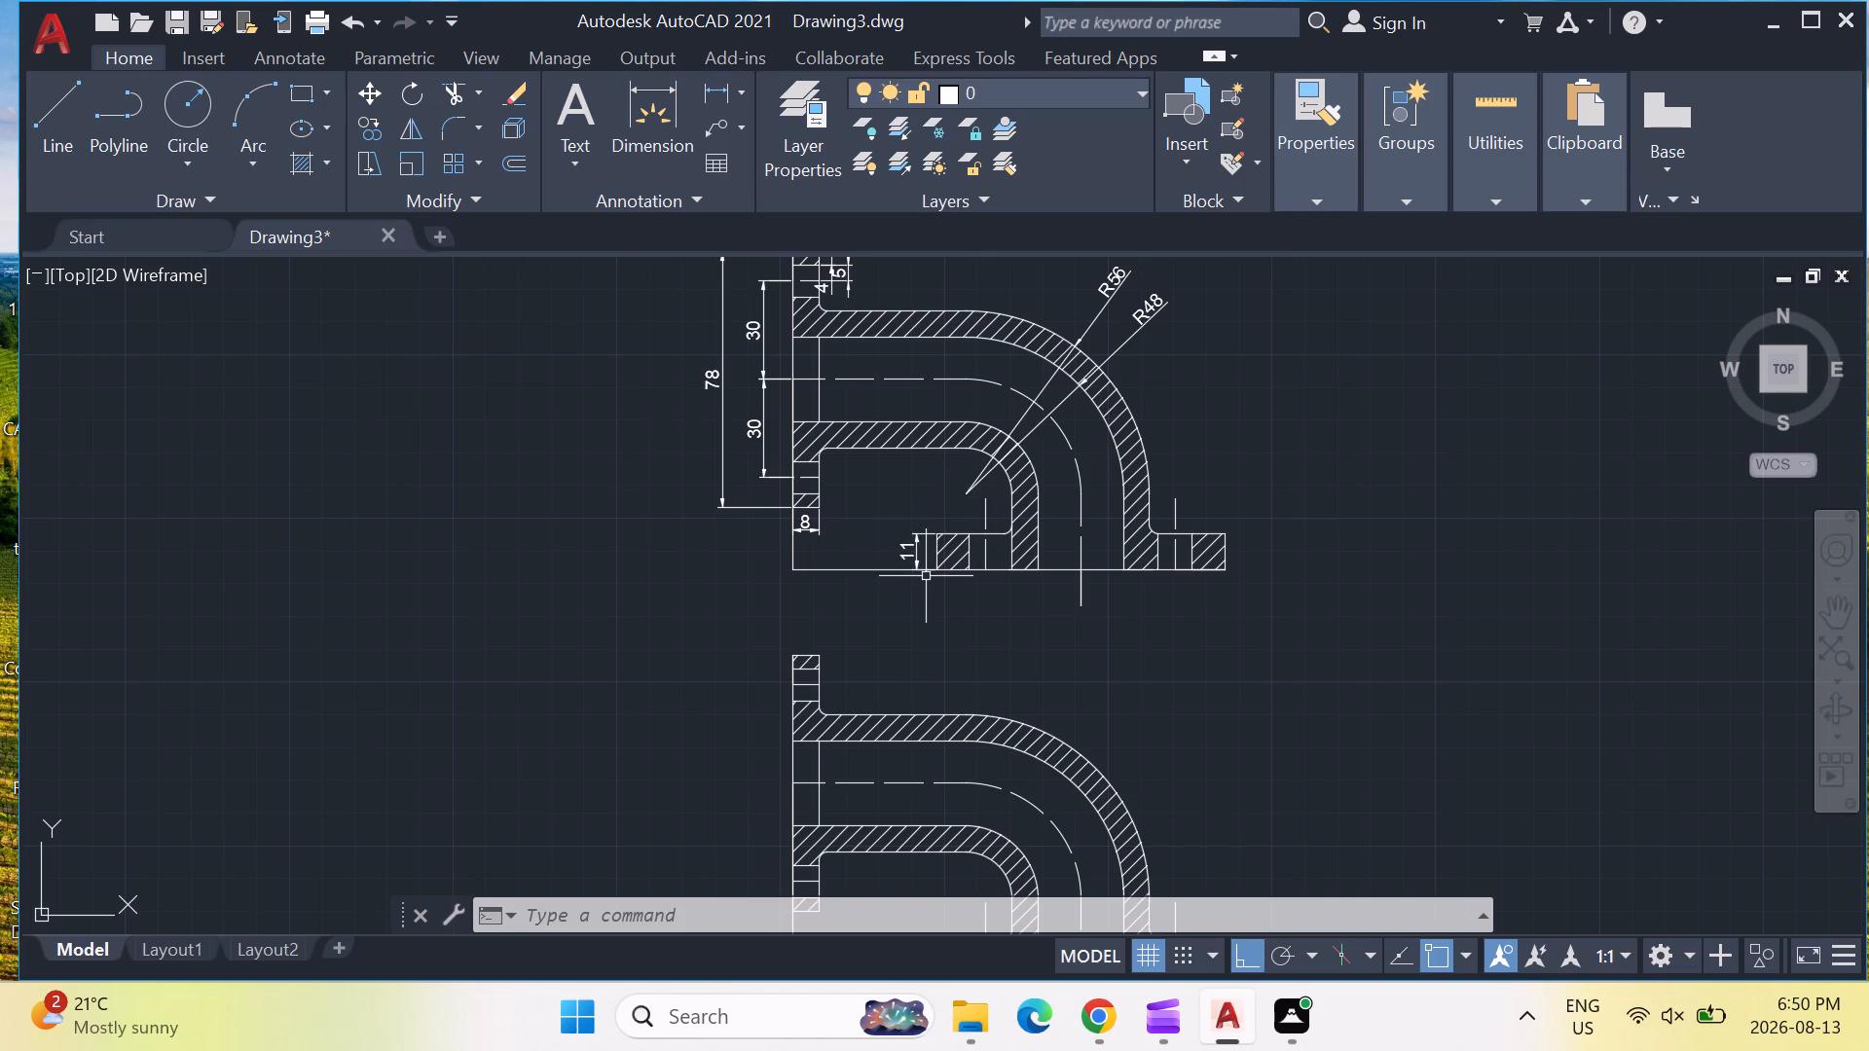
scroll(1022, 562, down, 1)
middle_drag(1016, 644, 1020, 625)
scroll(971, 632, up, 2)
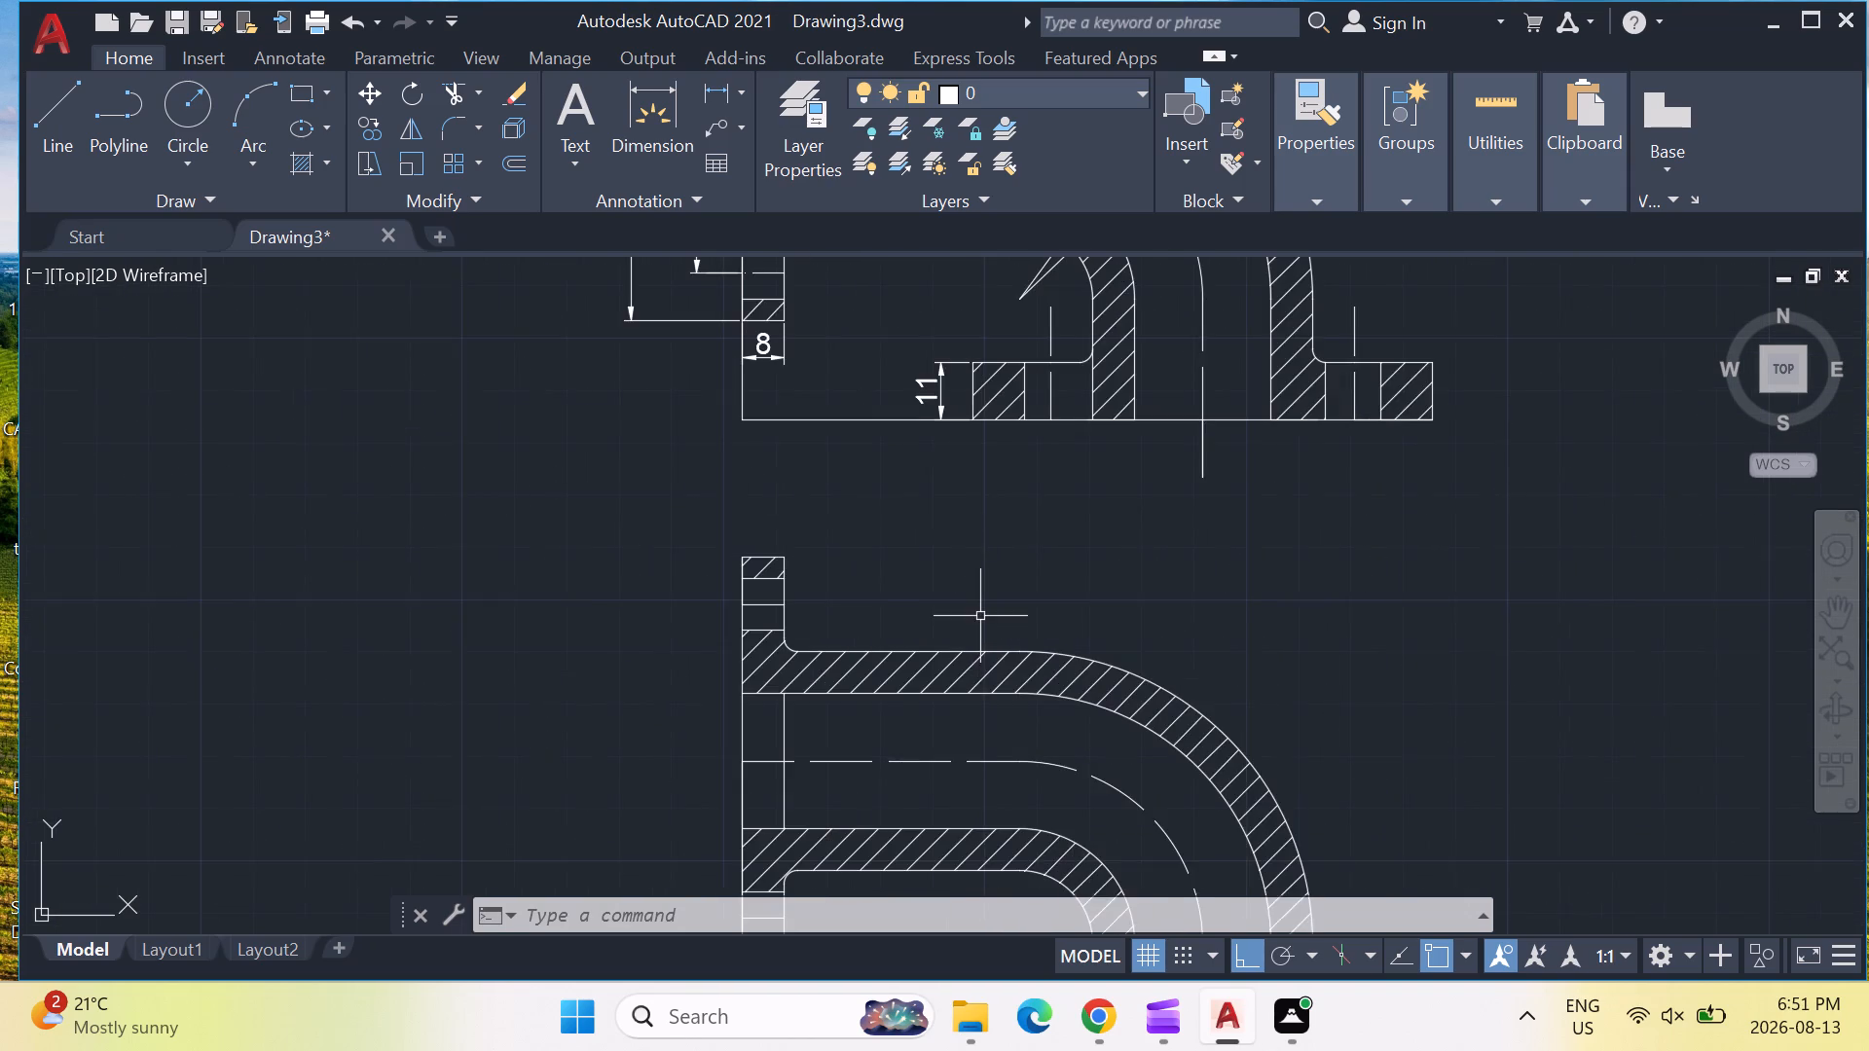
scroll(980, 616, down, 1)
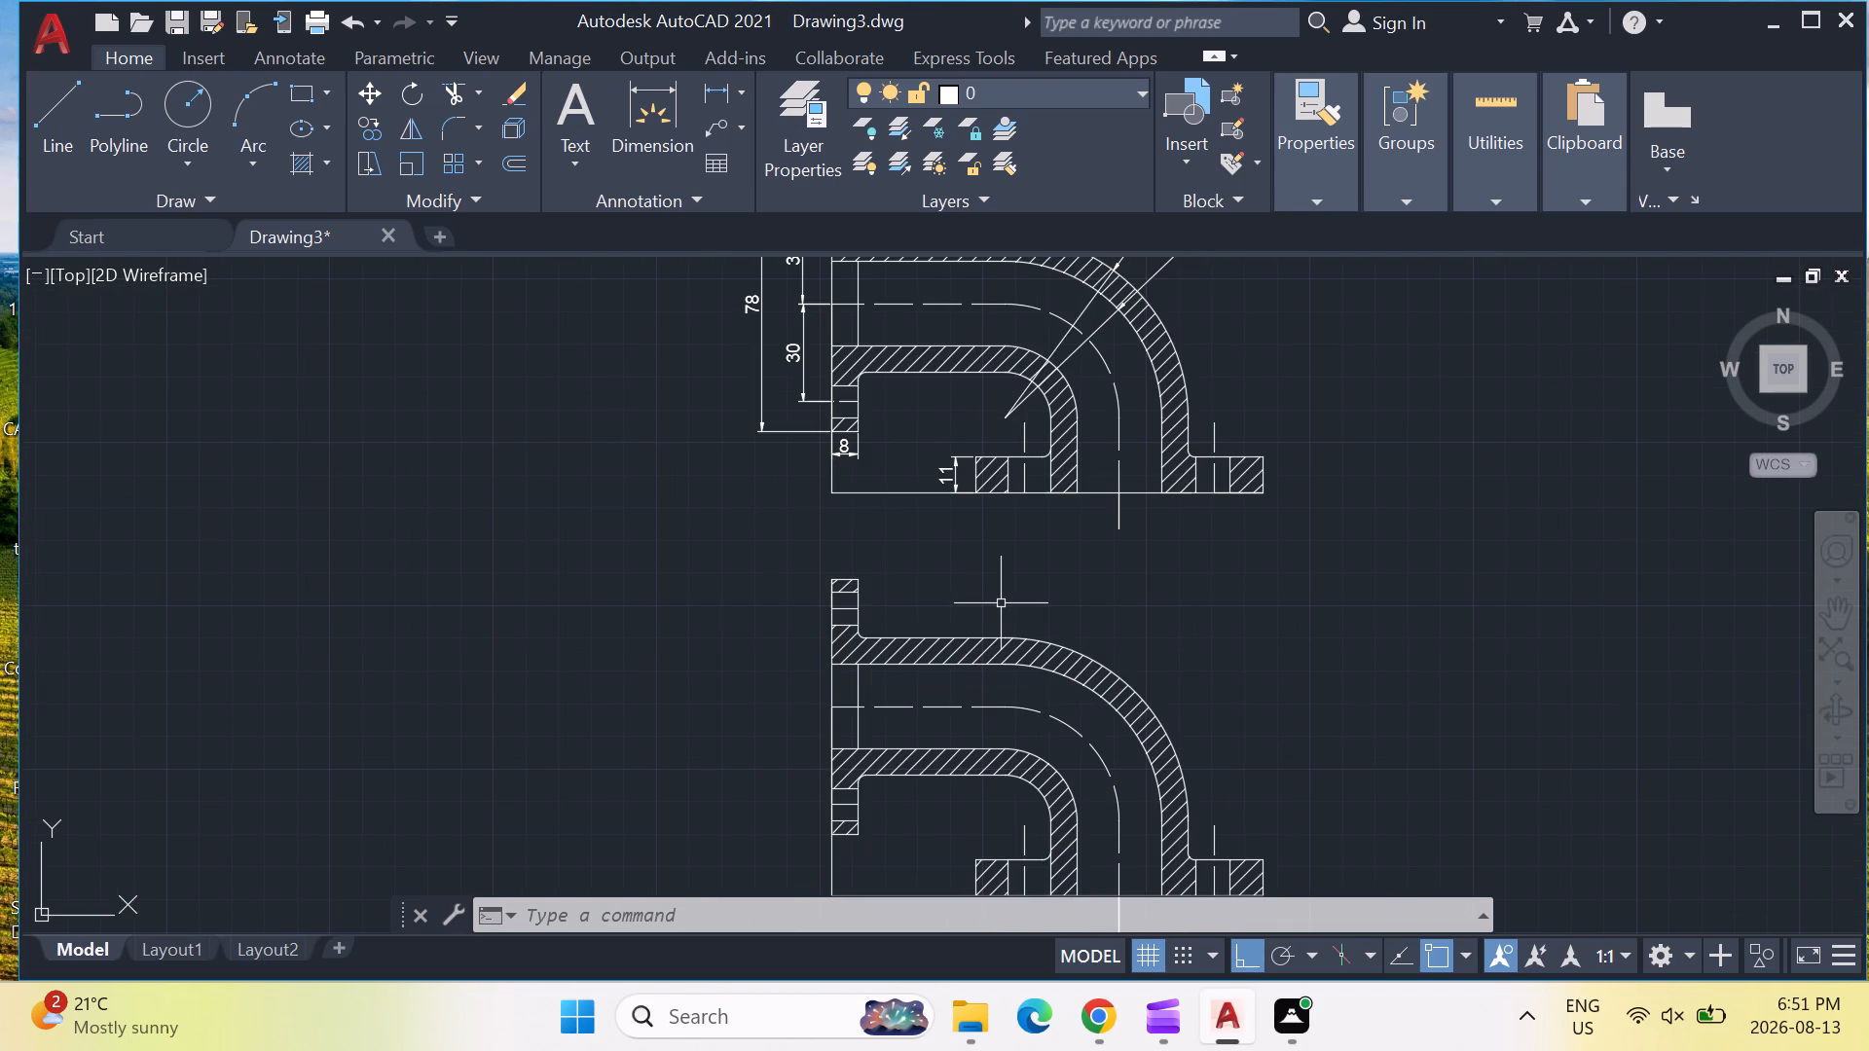
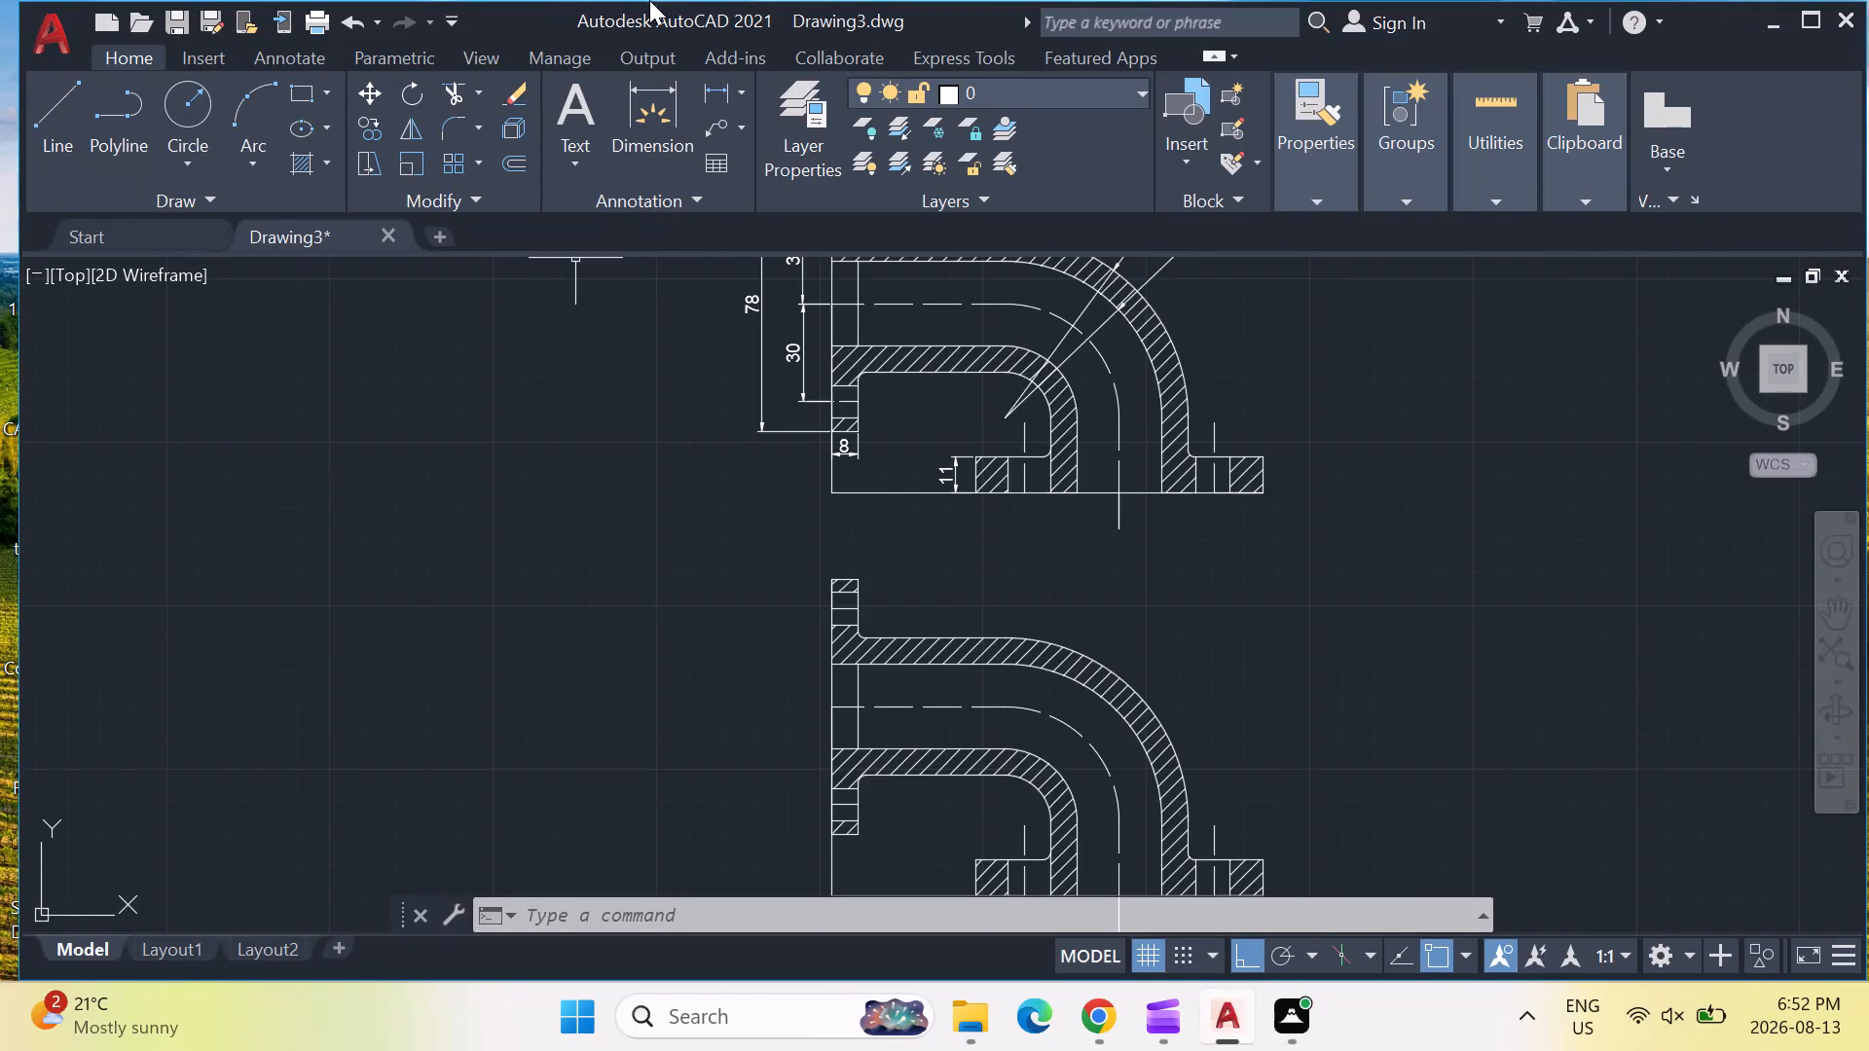
Save the drawing to the Desktop under the file name 13 mc3.
scroll(945, 597, down, 1)
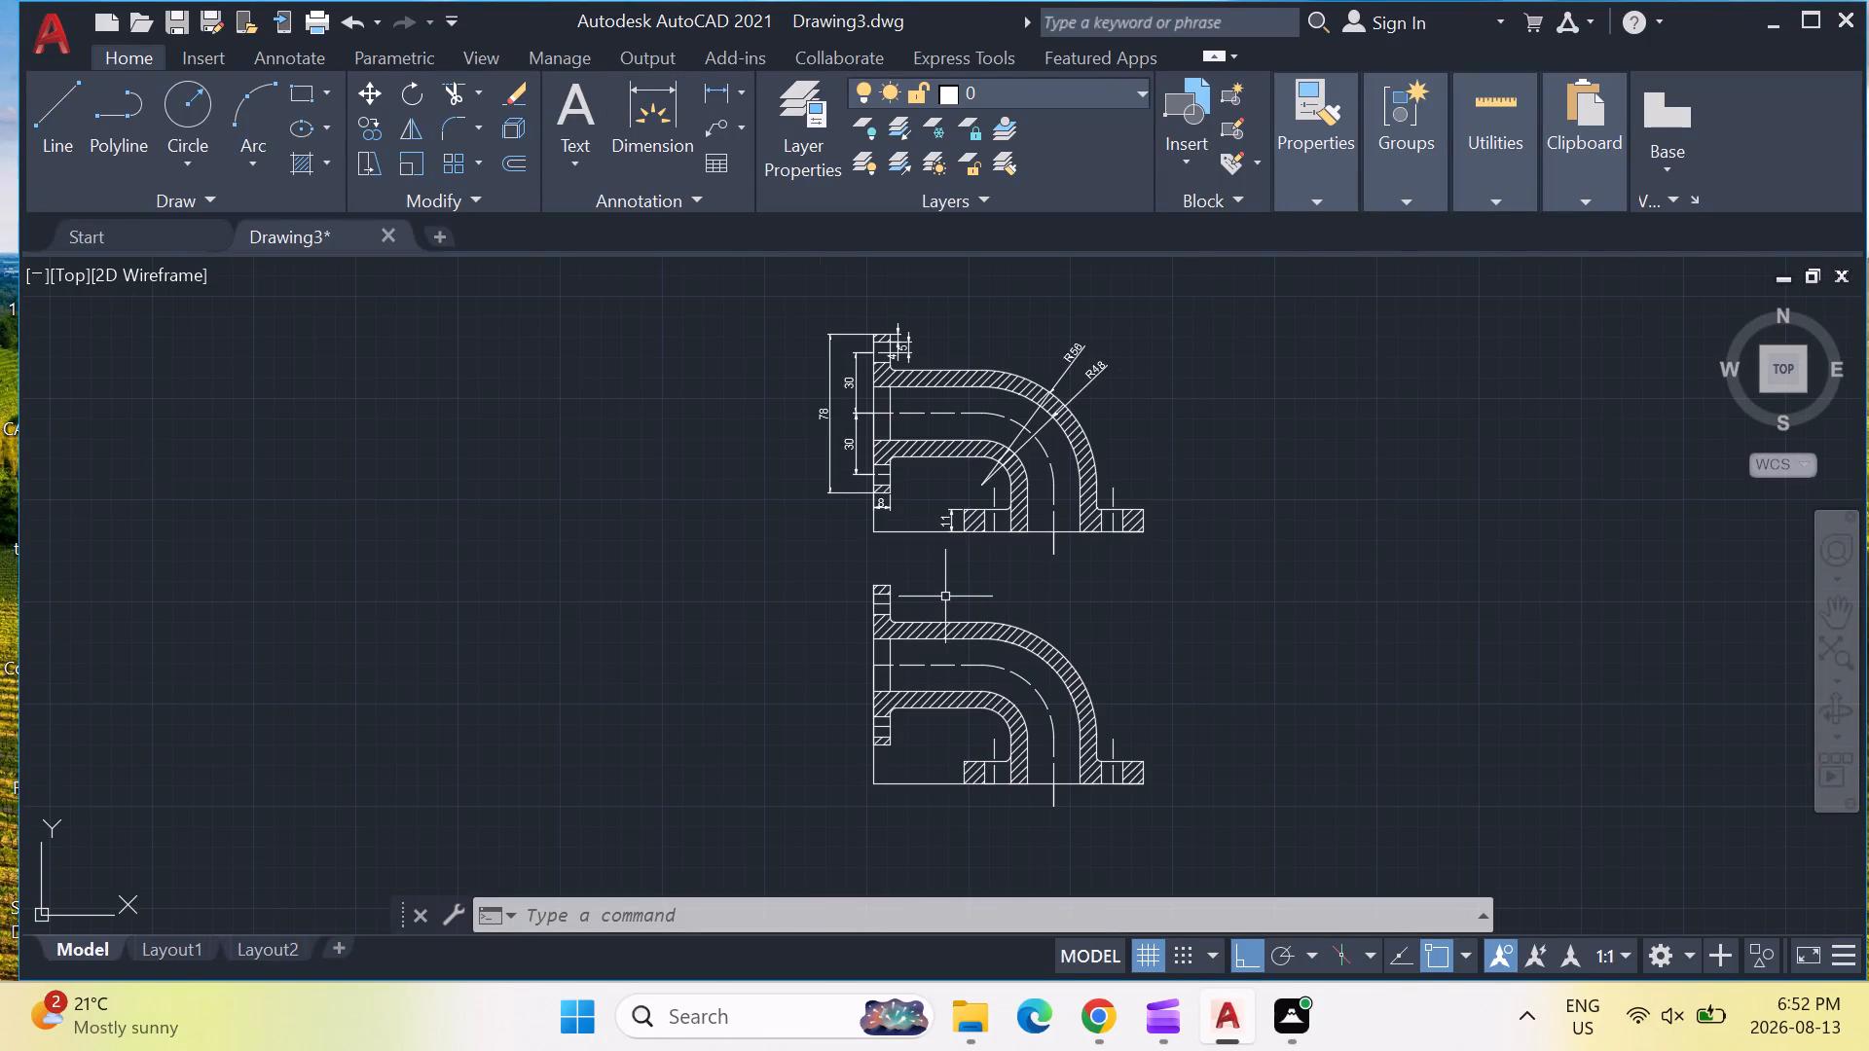
key(ctrl+s)
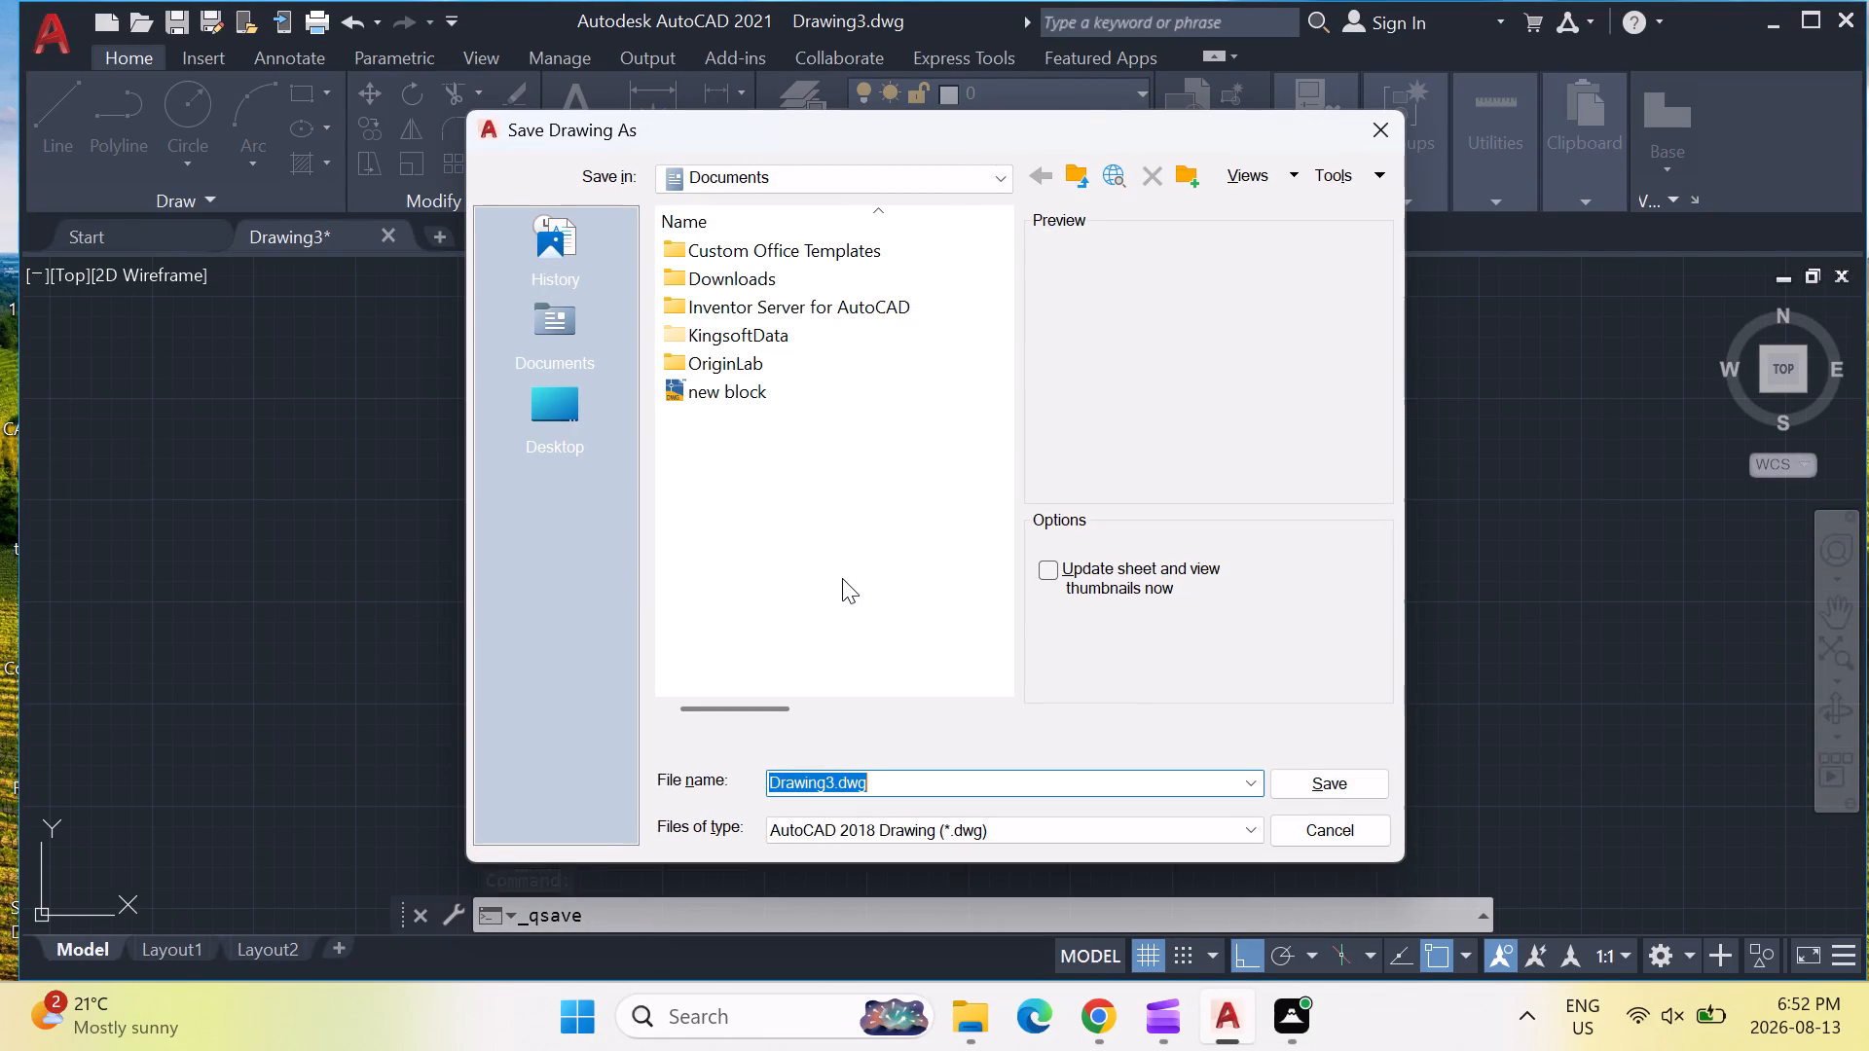
click(569, 404)
scroll(799, 367, down, 4)
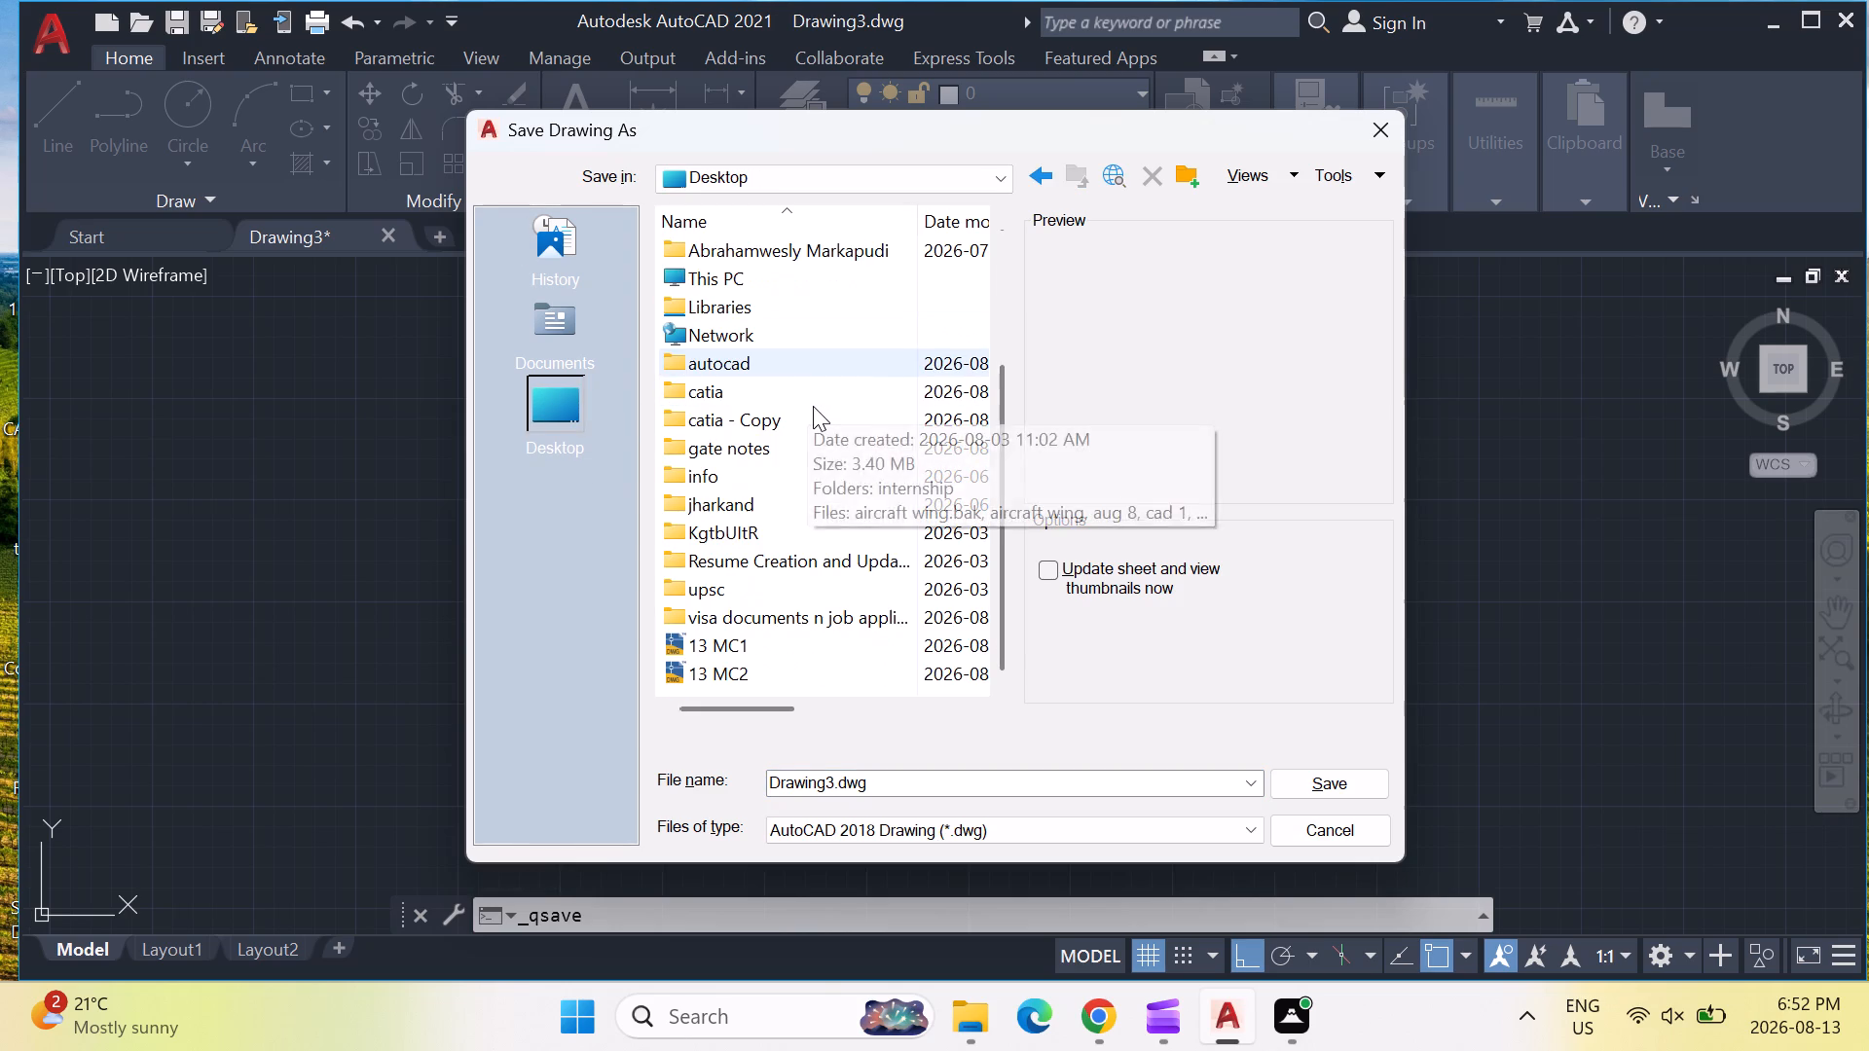
scroll(813, 406, down, 3)
scroll(825, 563, up, 2)
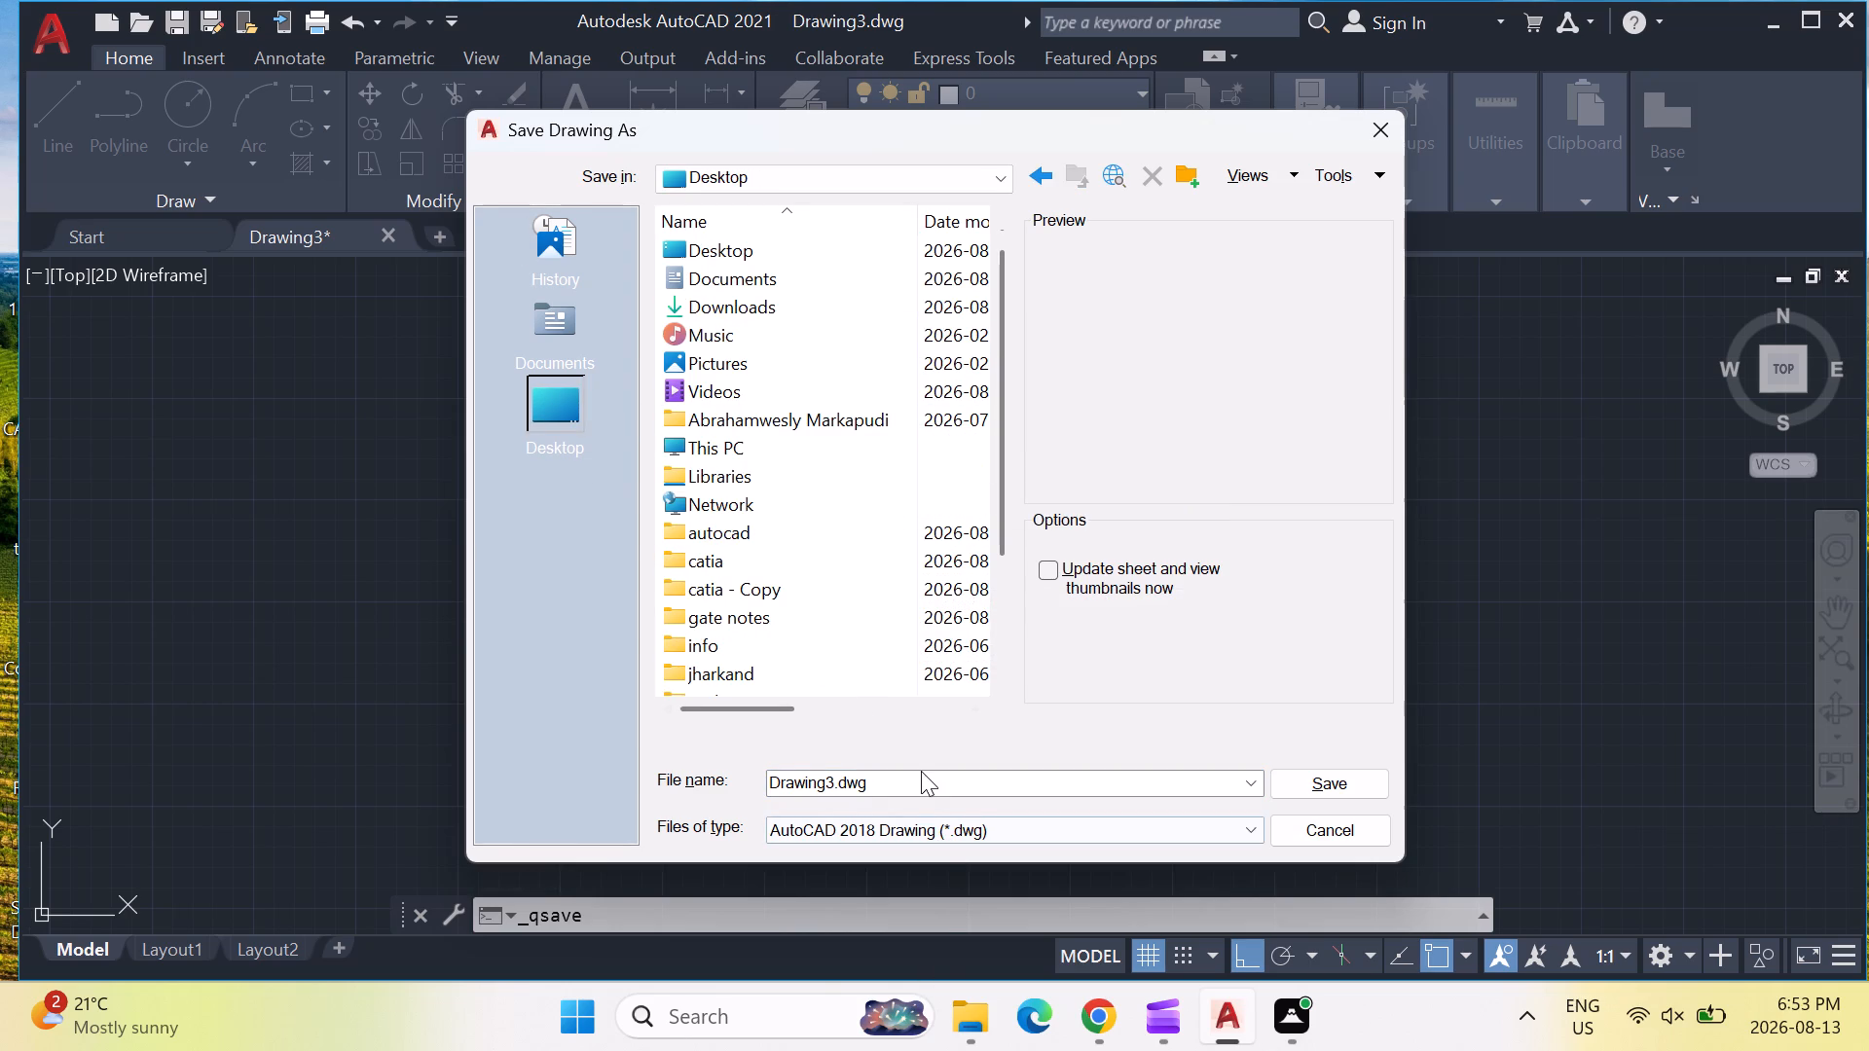
double_click(921, 780)
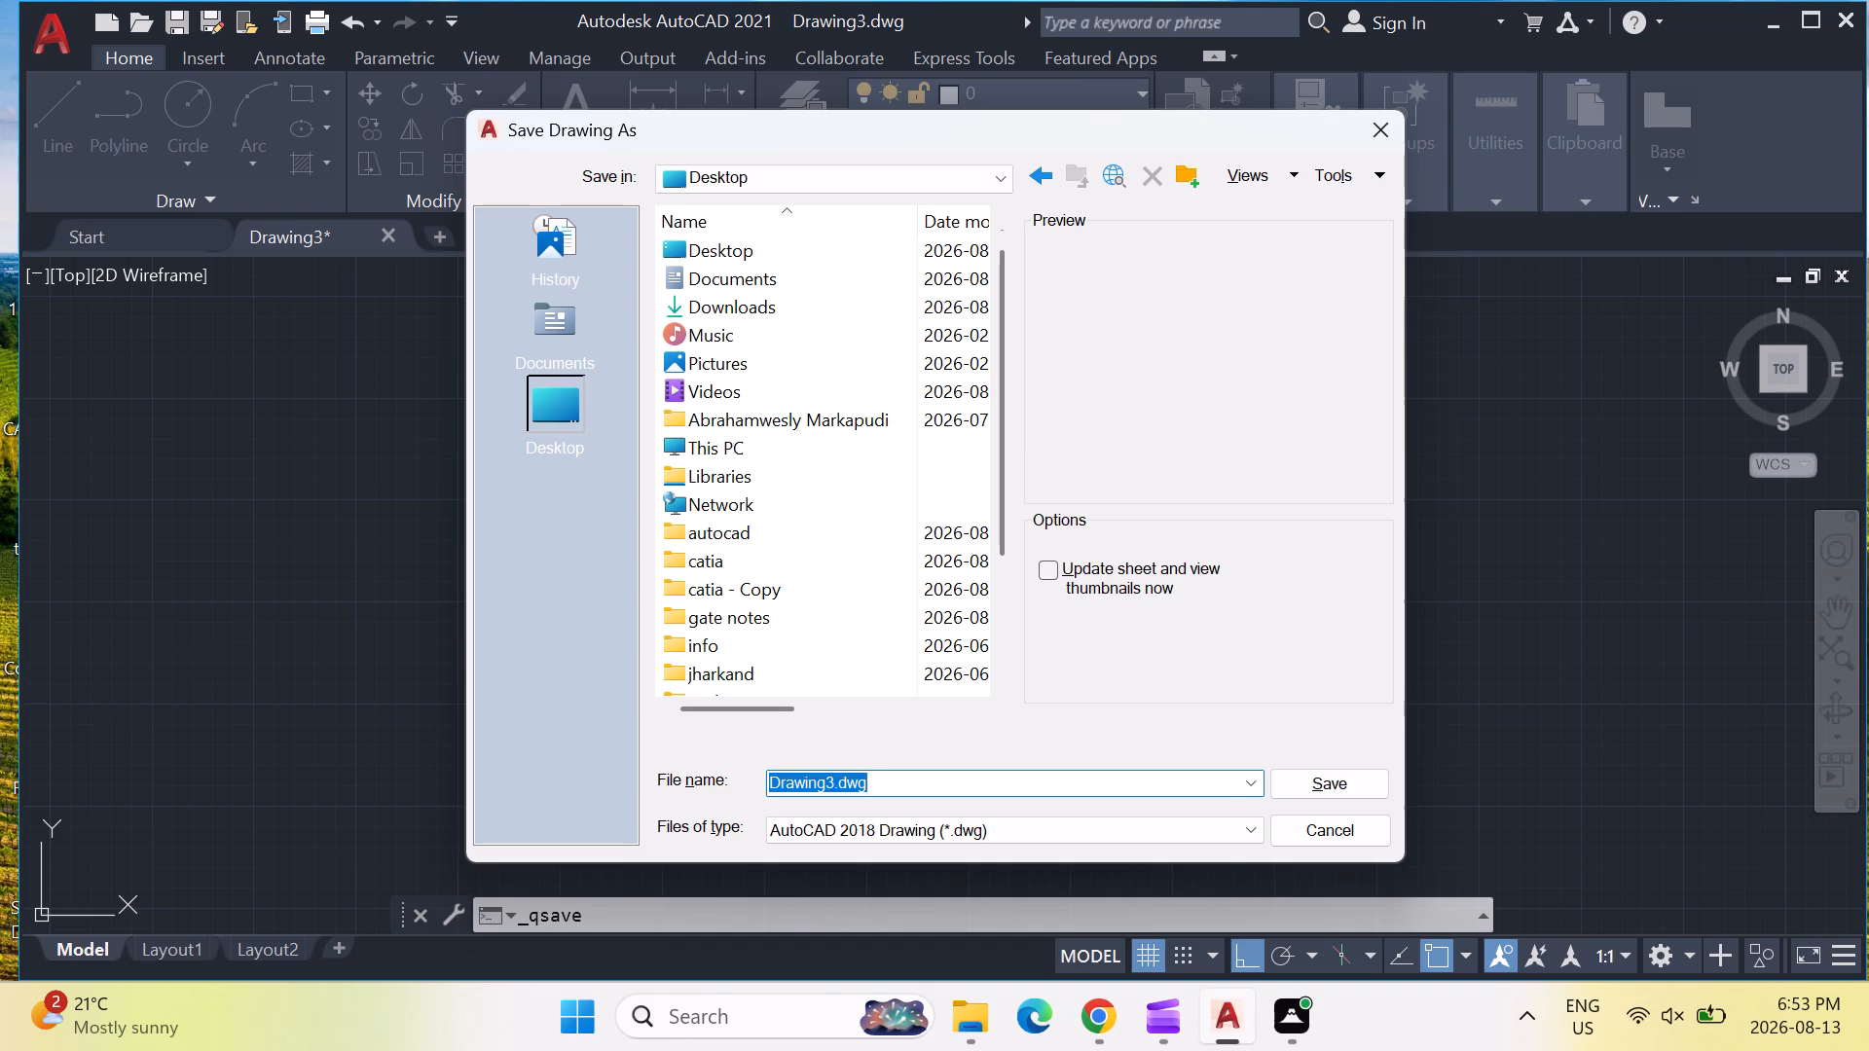
text(13 mc3)
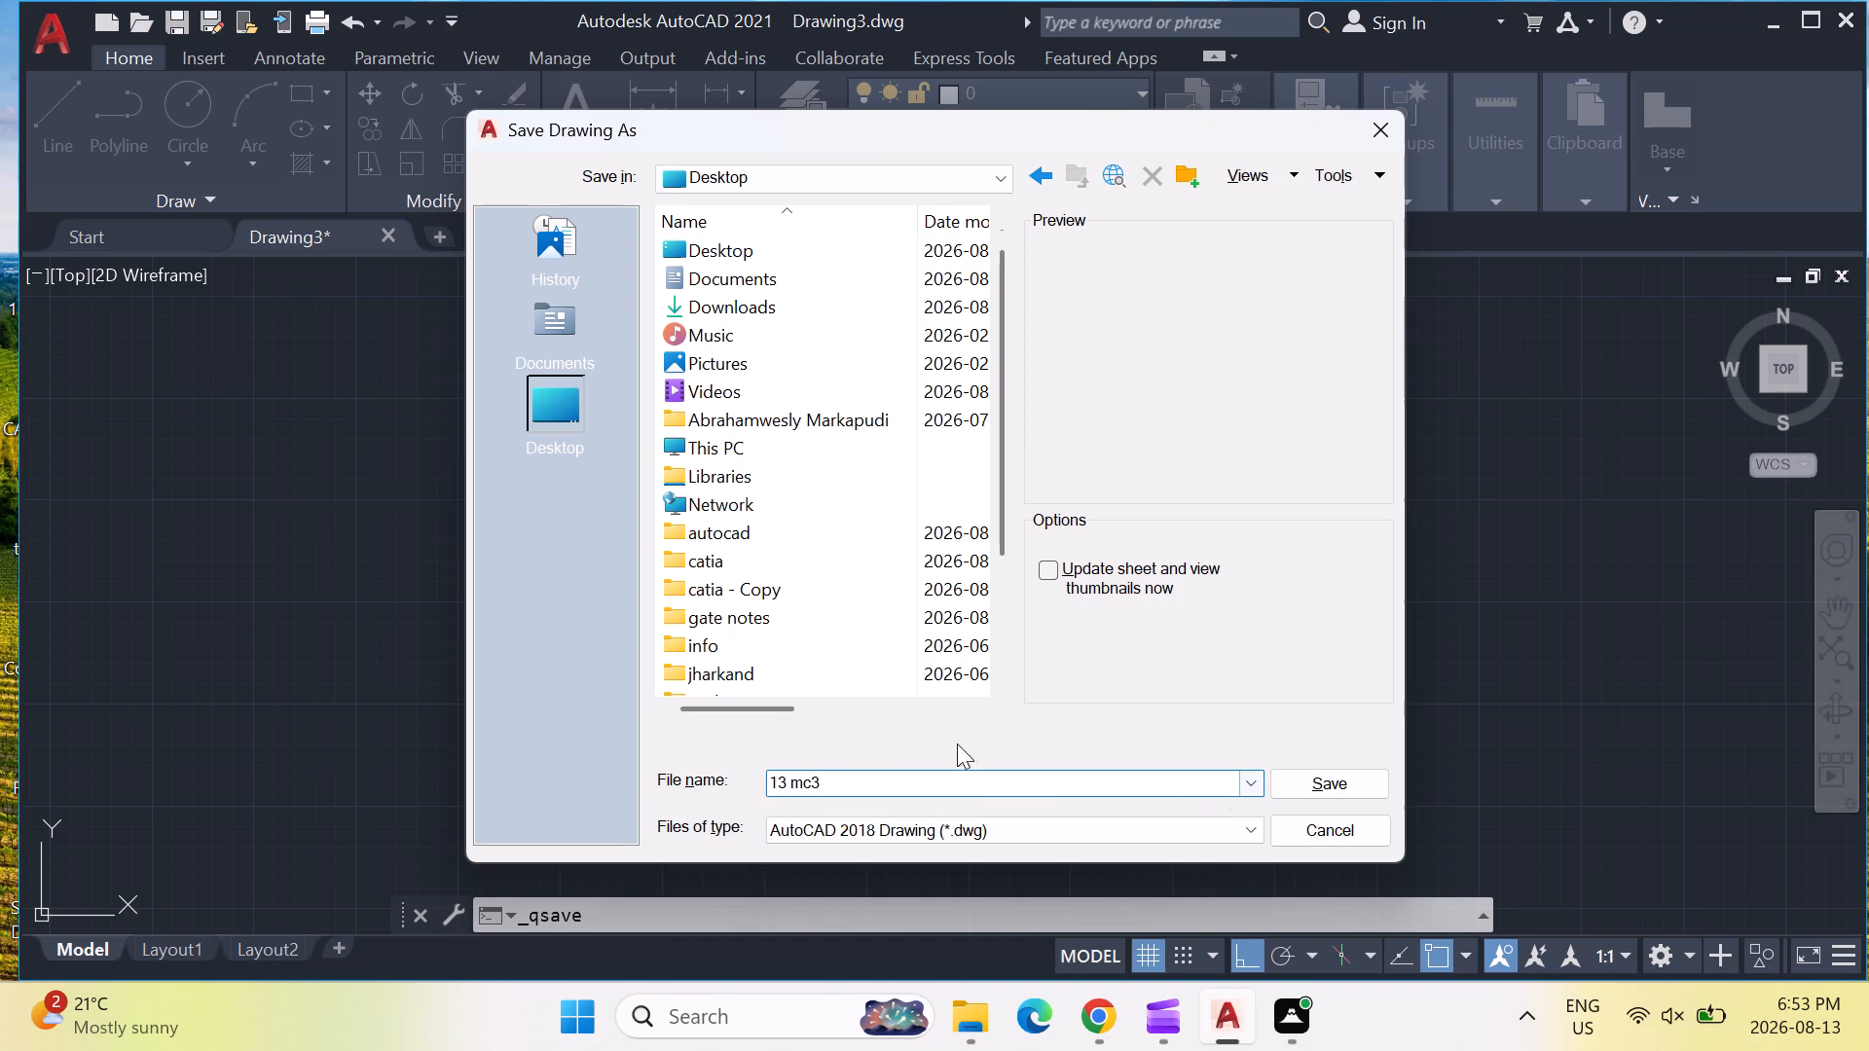
scroll(875, 601, down, 5)
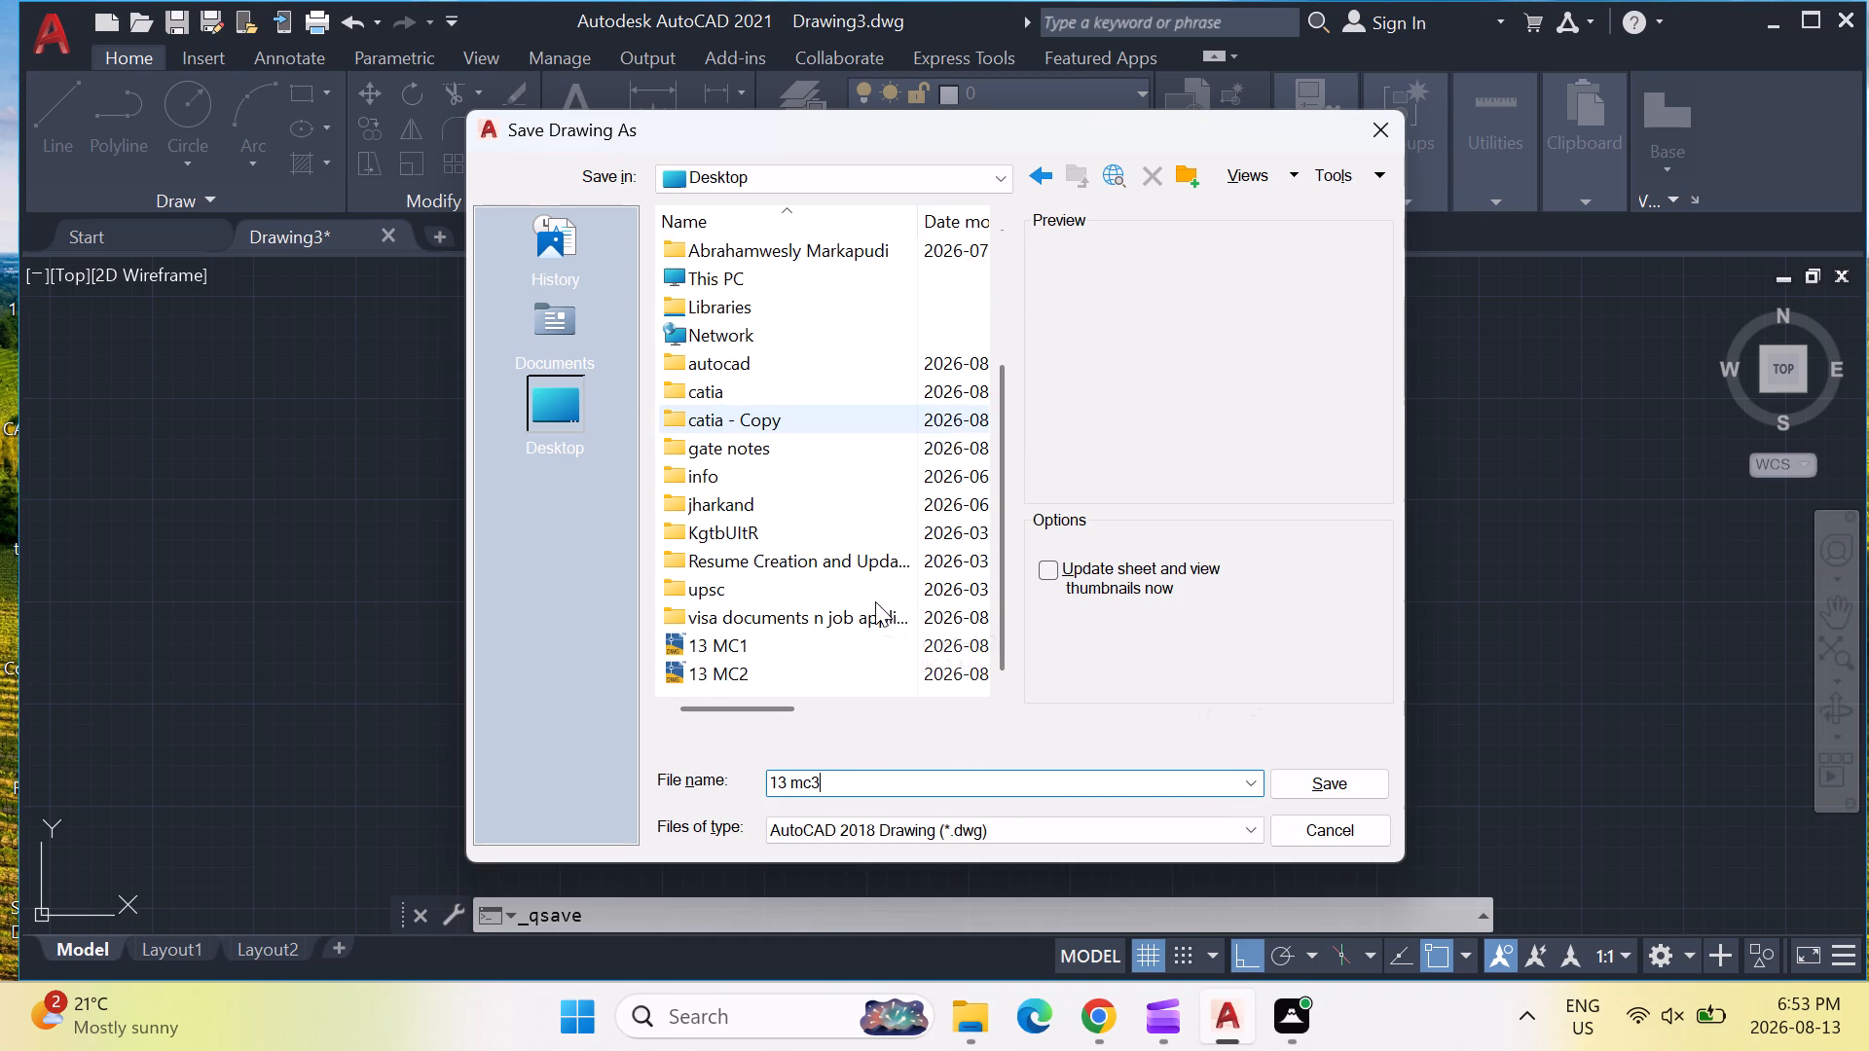
click(552, 411)
click(1358, 785)
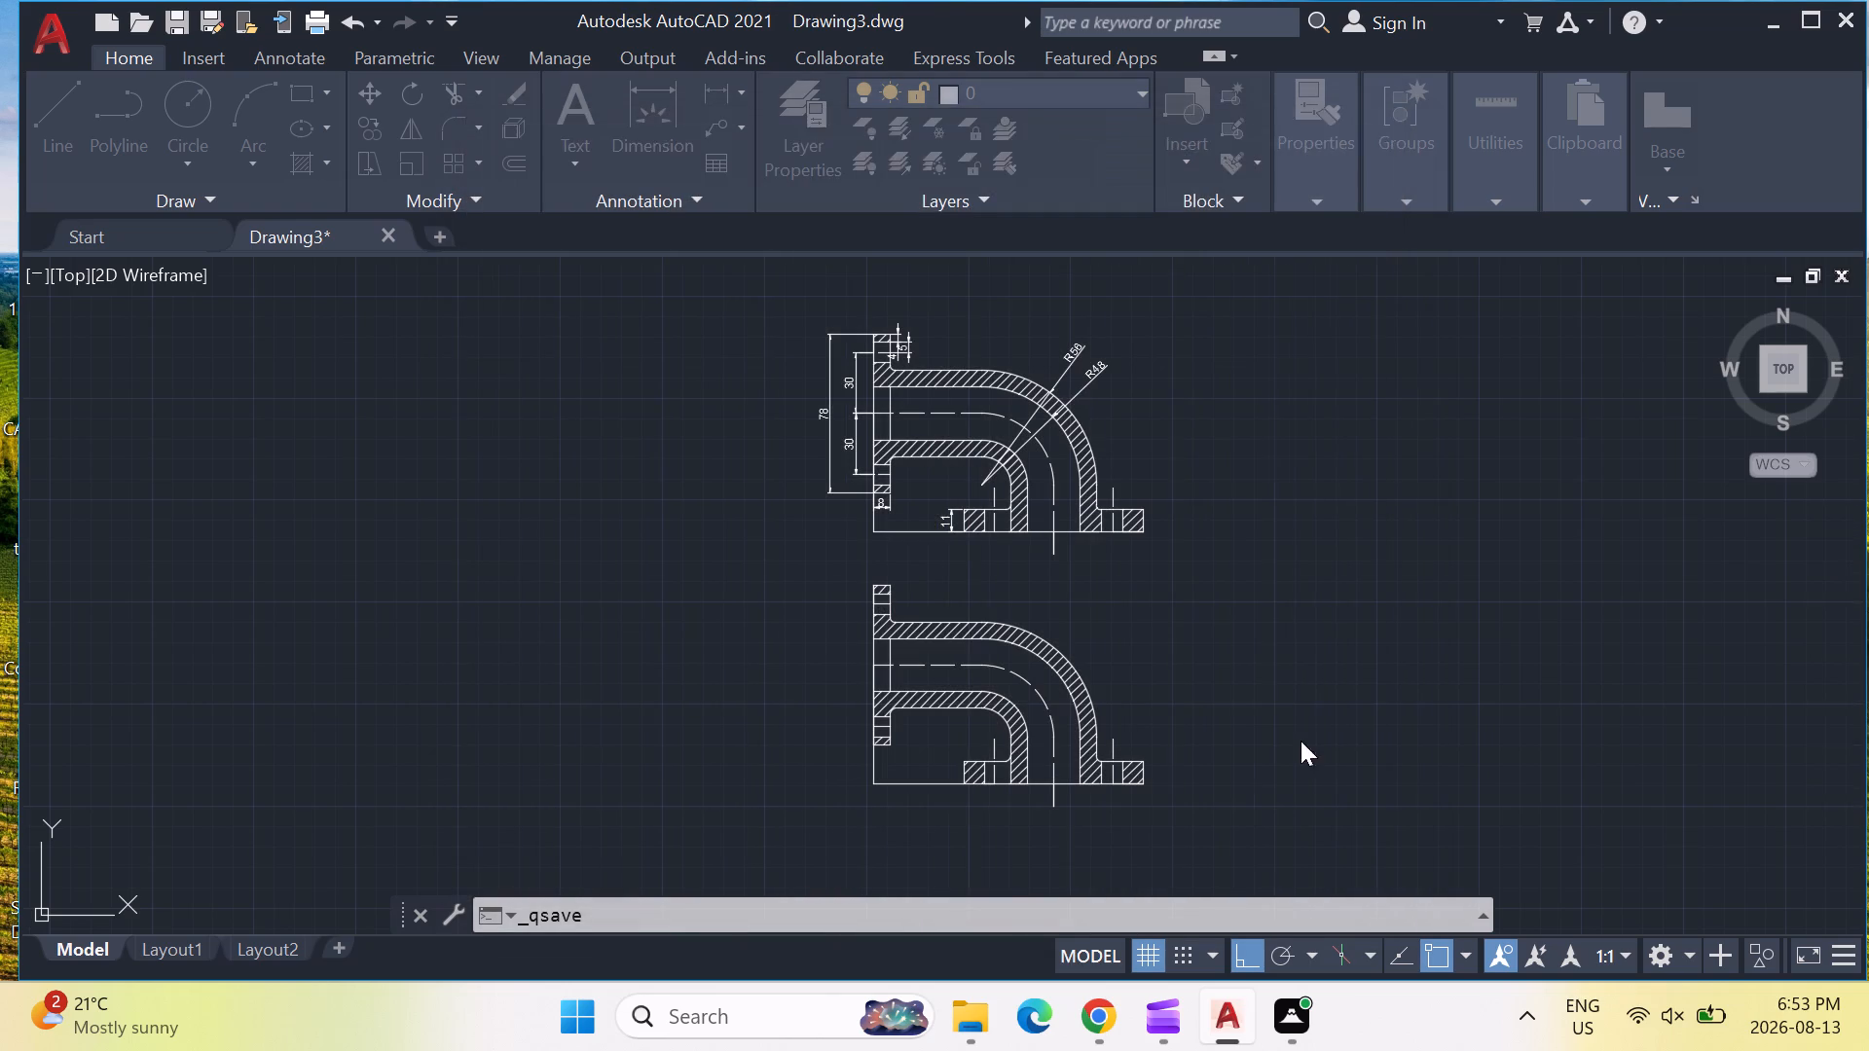
Export the displayed drawing as a PDF named 13 mc3.pdf to the Desktop.
click(28, 42)
click(144, 515)
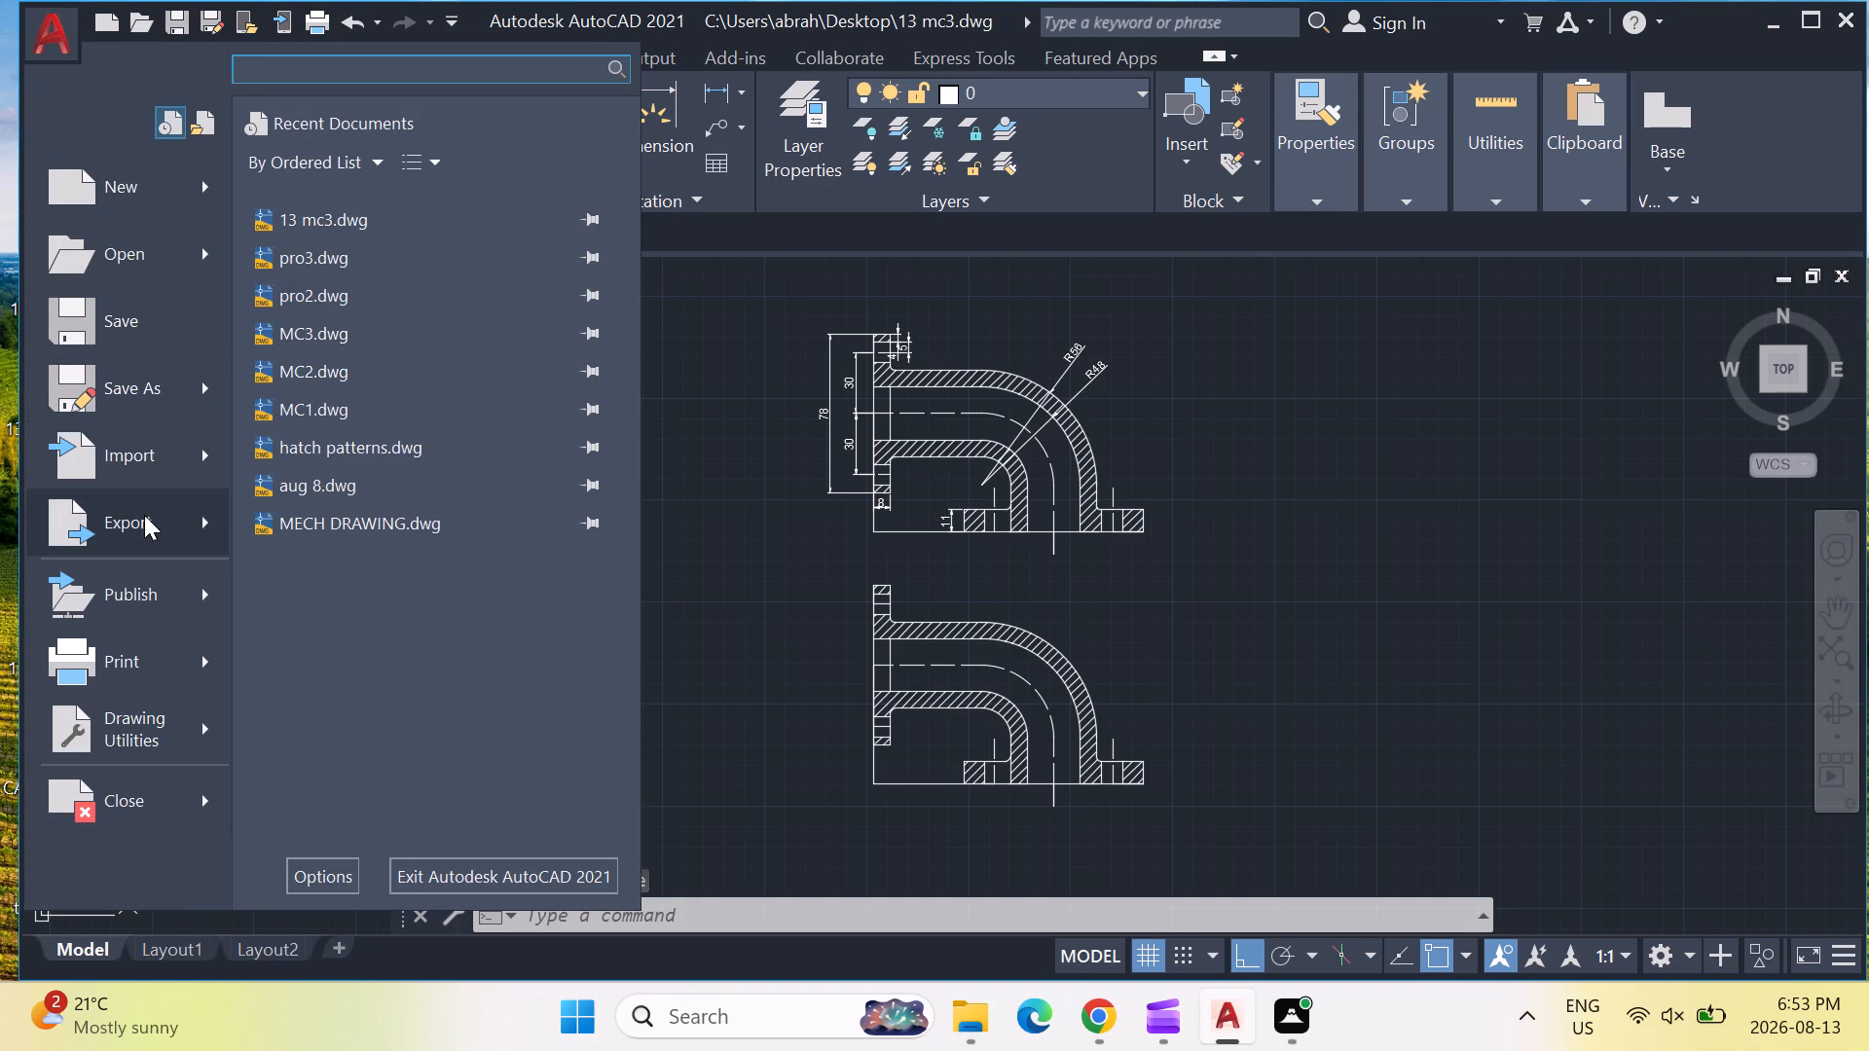
click(400, 514)
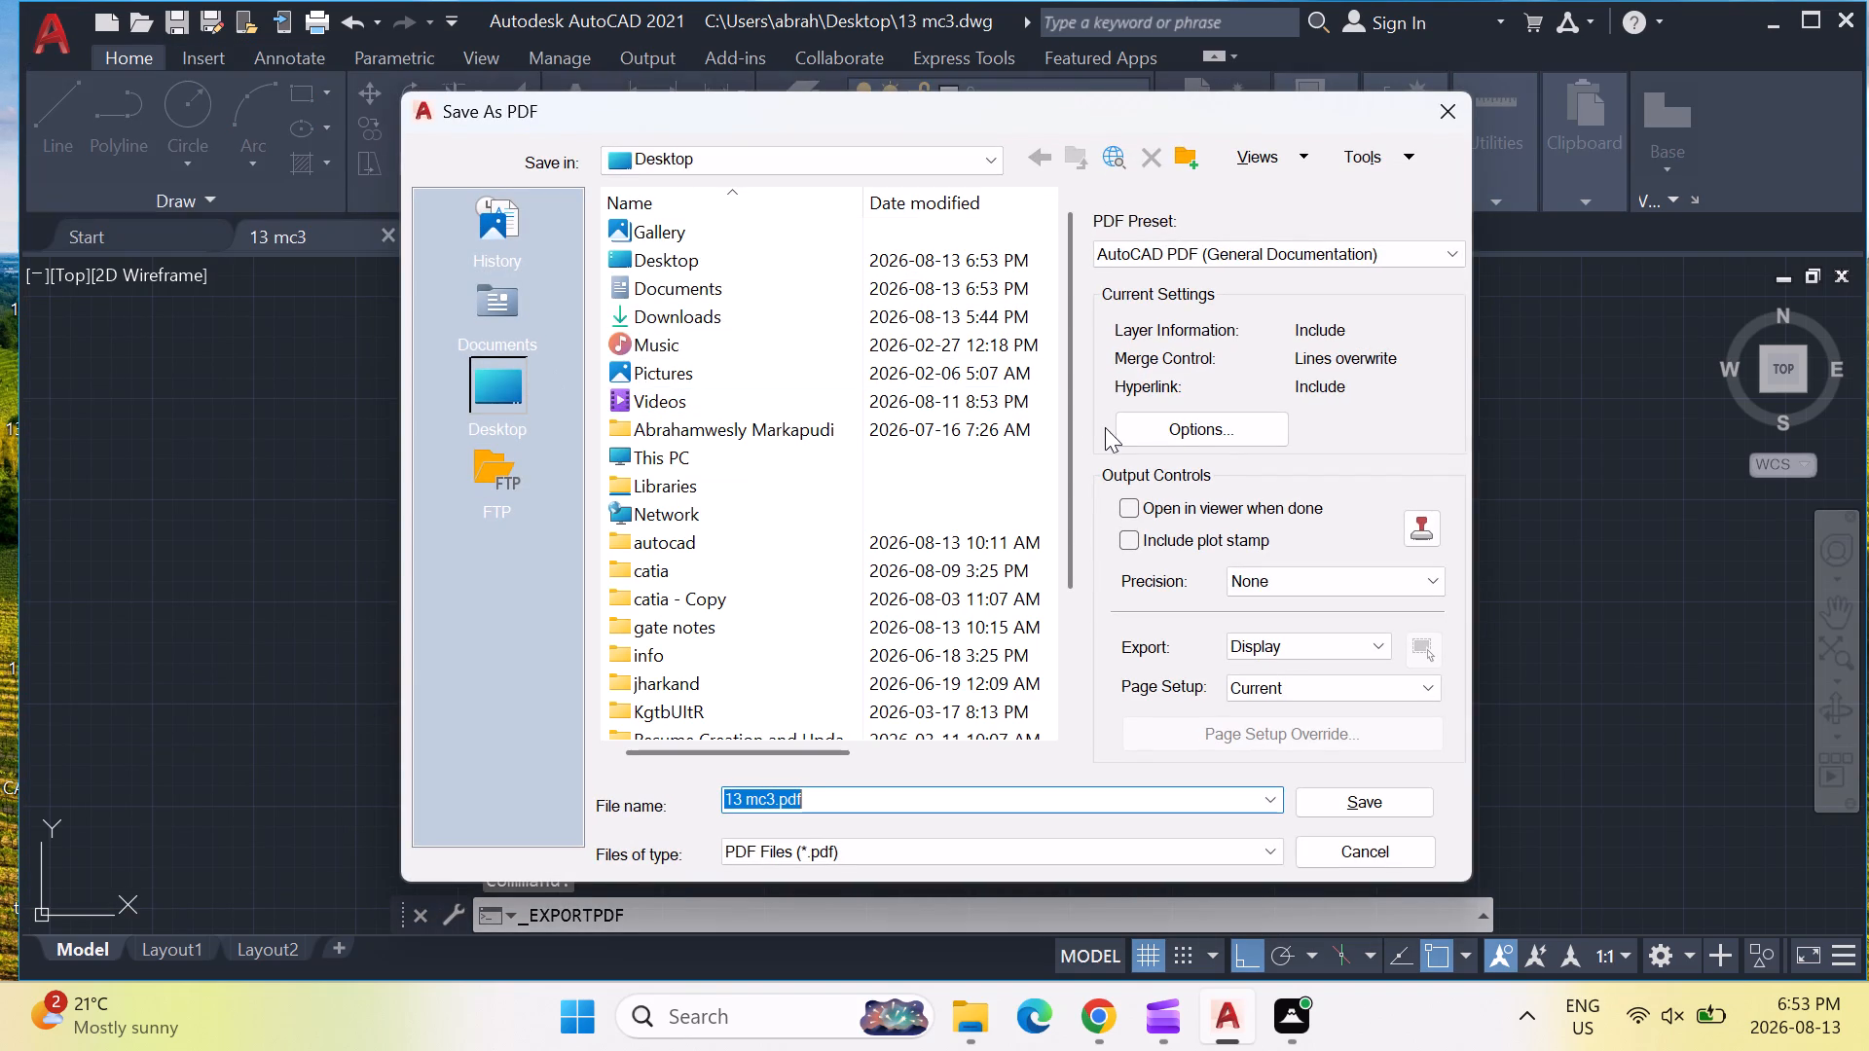
click(495, 387)
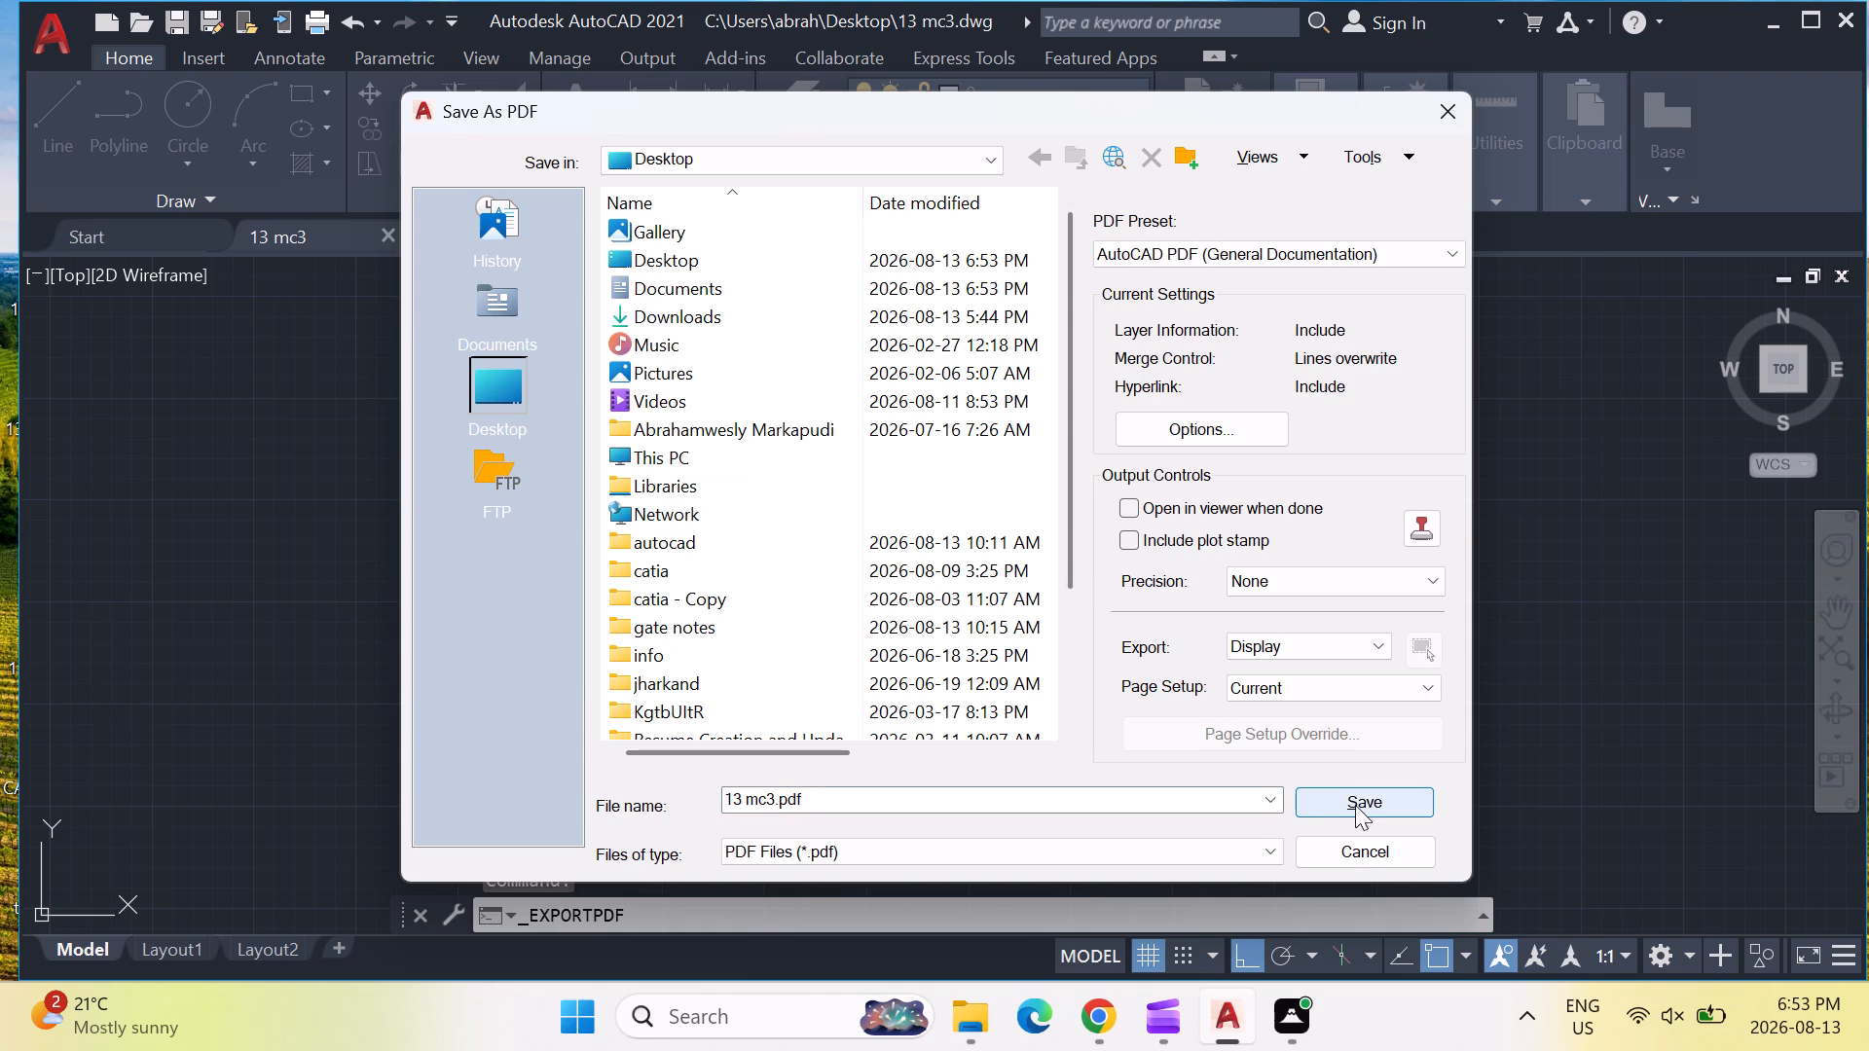
click(1360, 796)
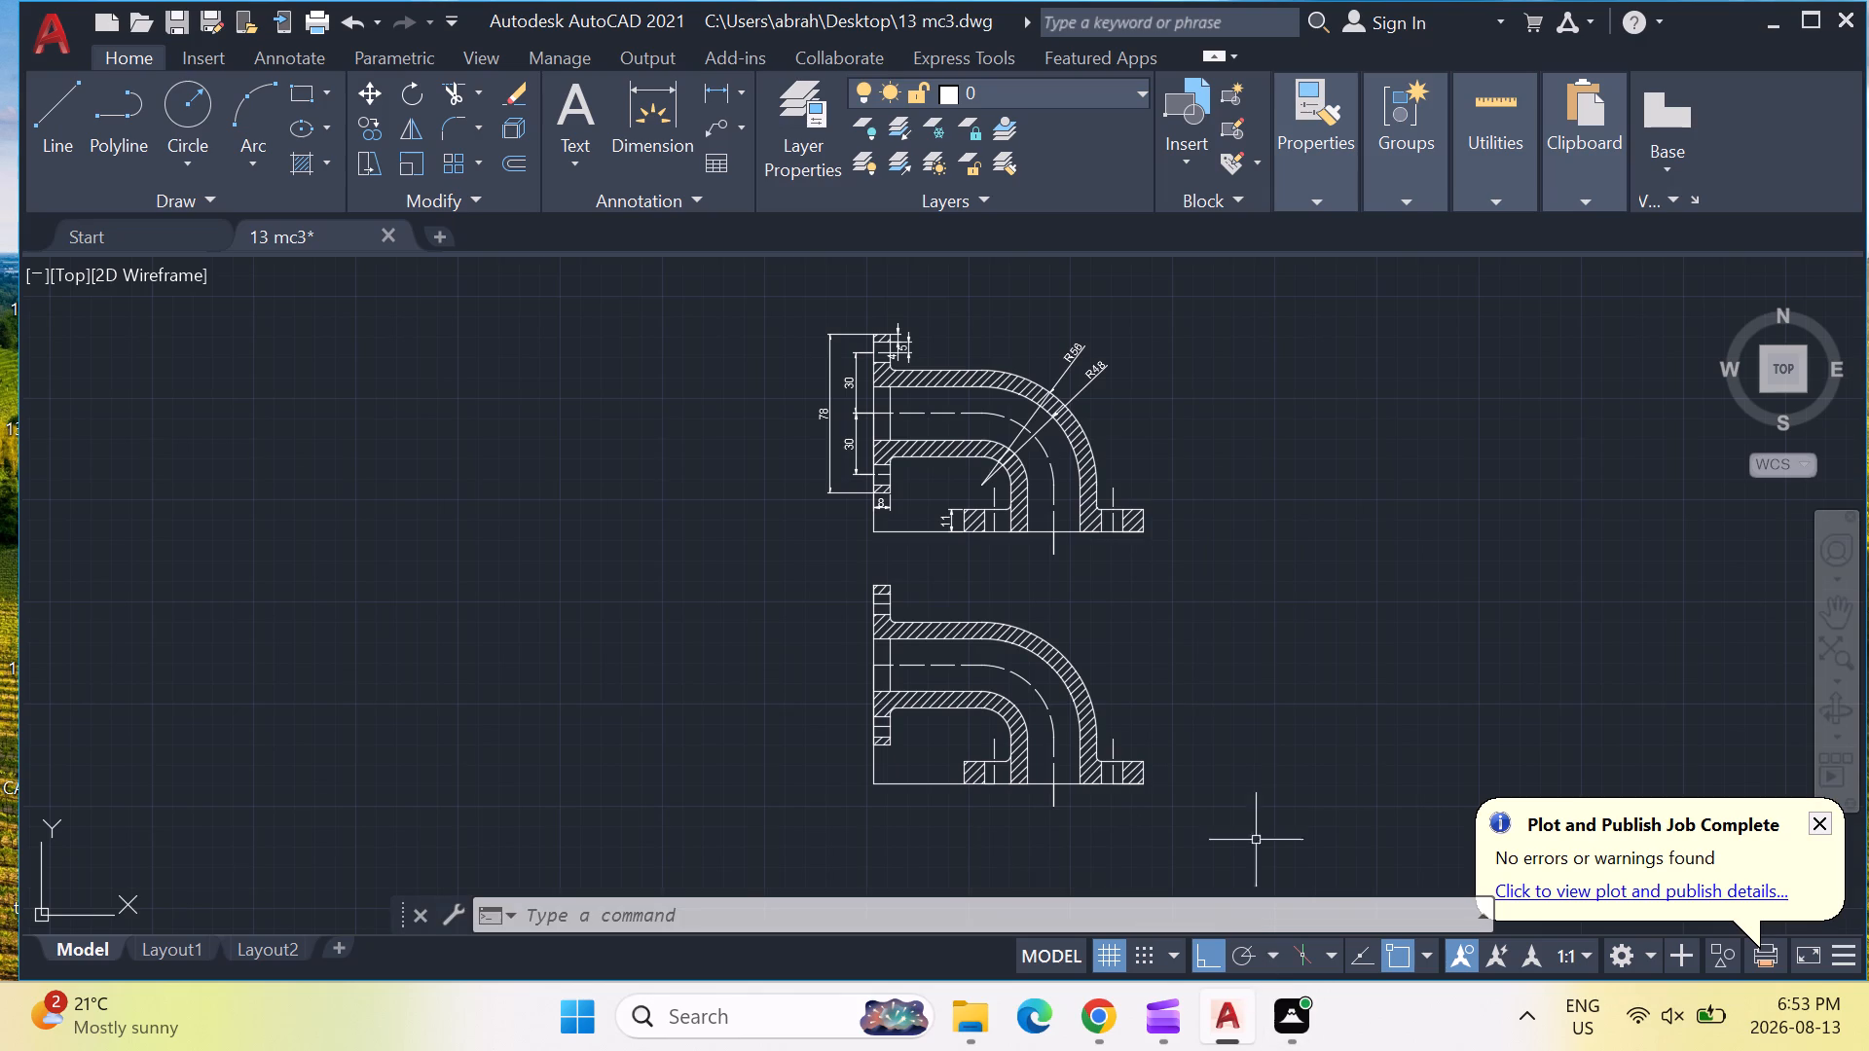
Query the LOGFILENAME system variable to look up the path of the drawing's log file.
click(1220, 921)
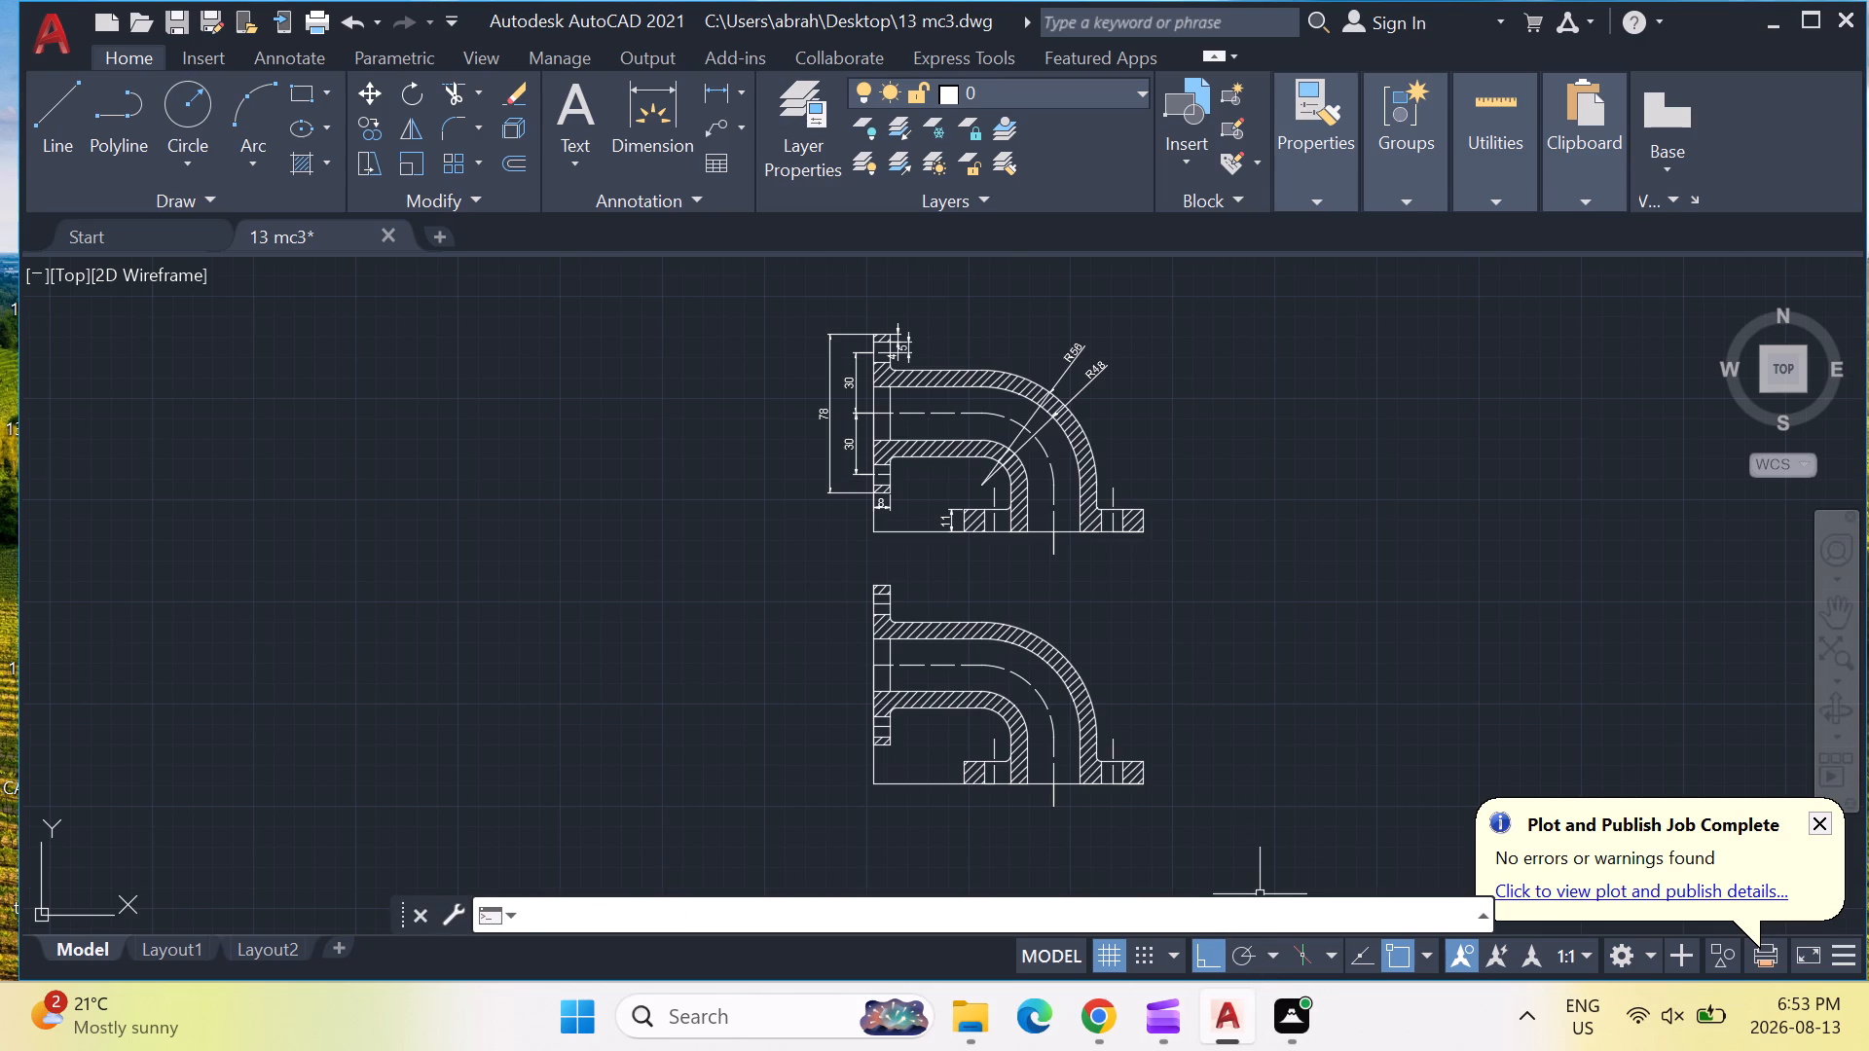
text(logfilename)
key(Return)
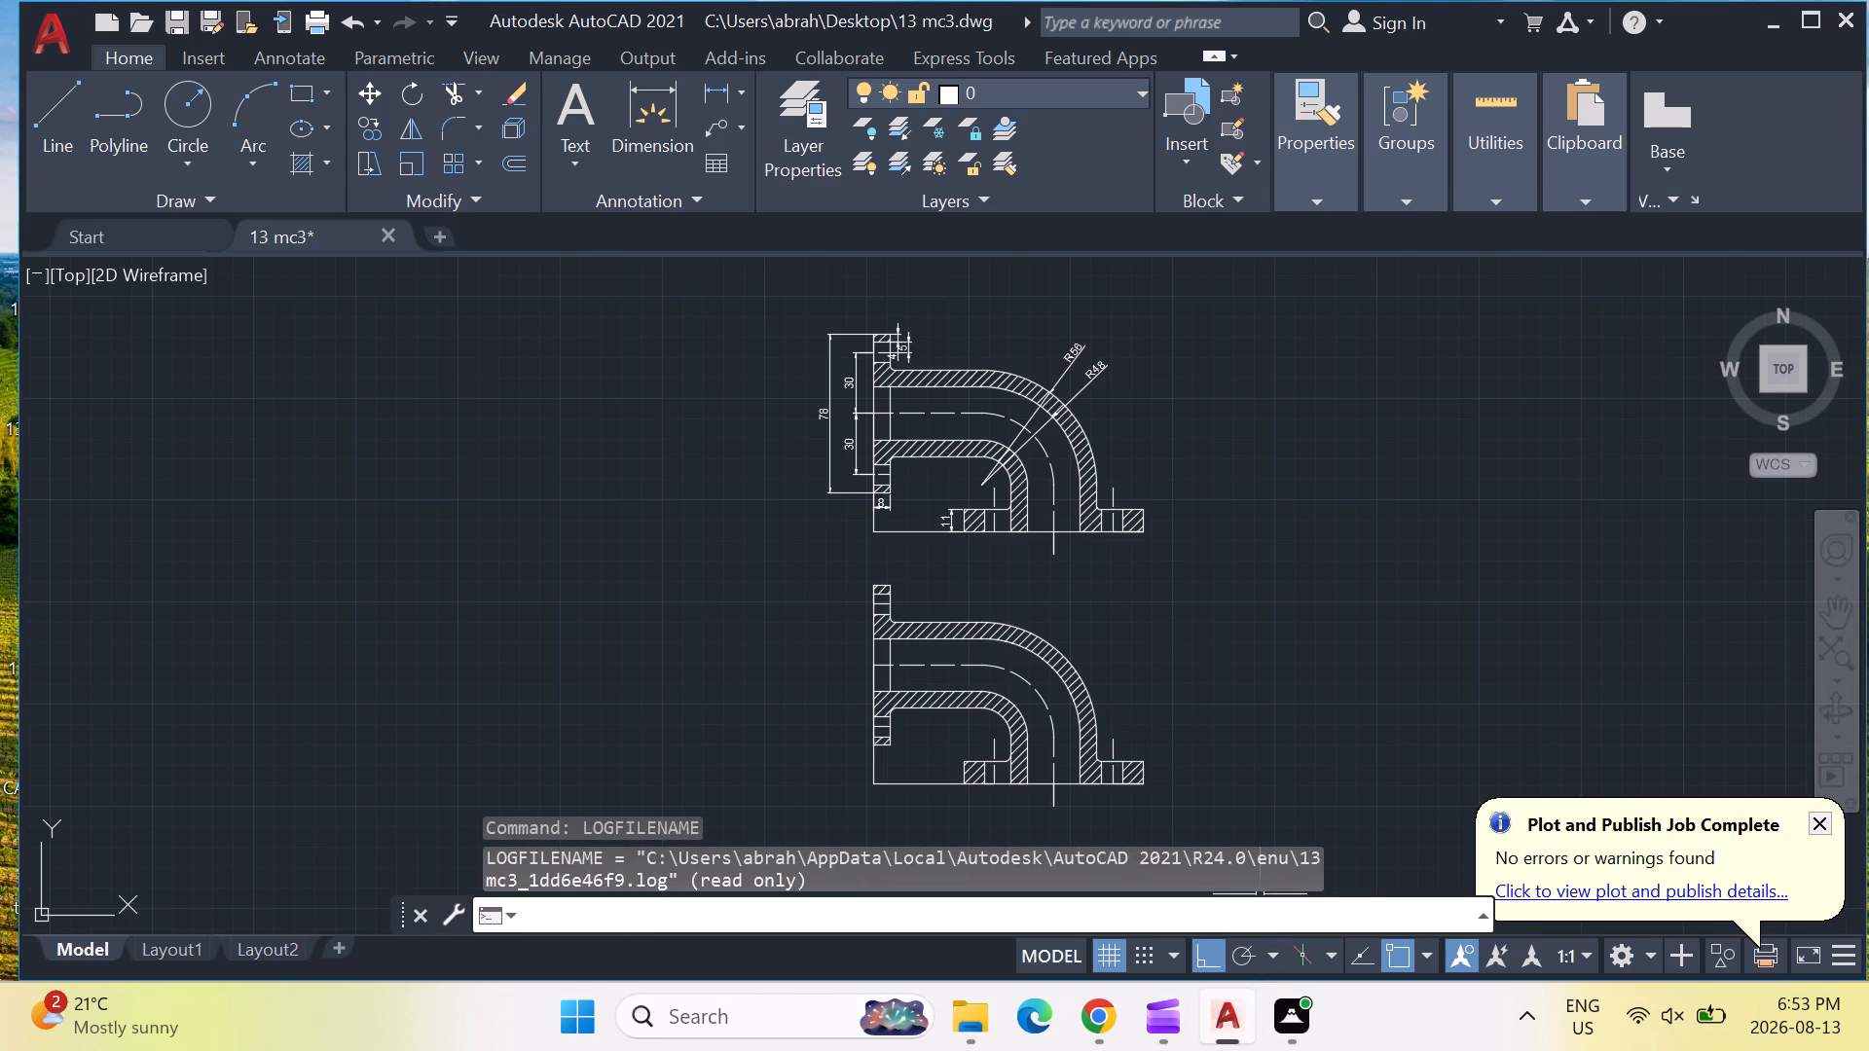